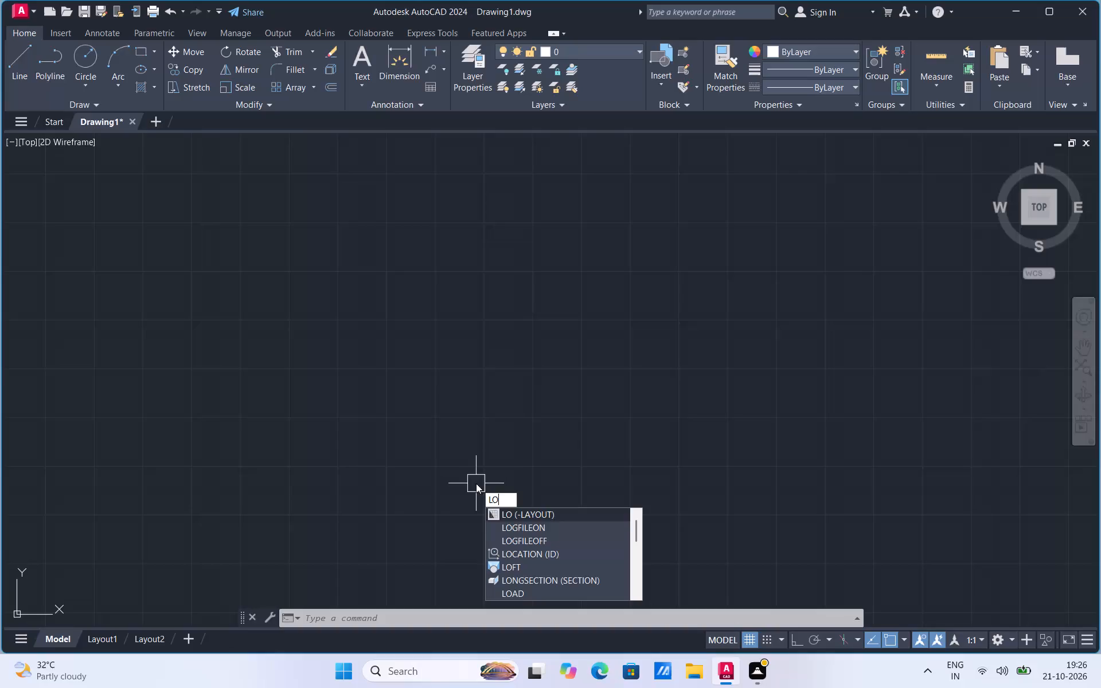
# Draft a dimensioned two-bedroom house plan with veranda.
# Turn on command log file recording with LOGFILEON.
pyautogui.click(518, 531)
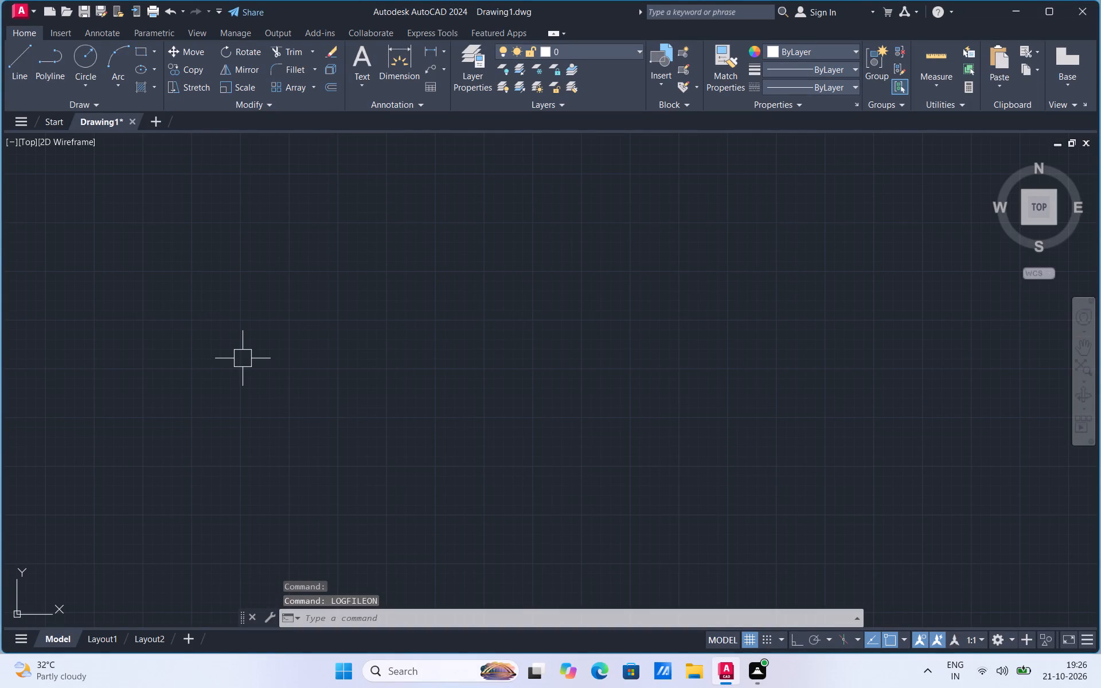
pyautogui.write('lo')
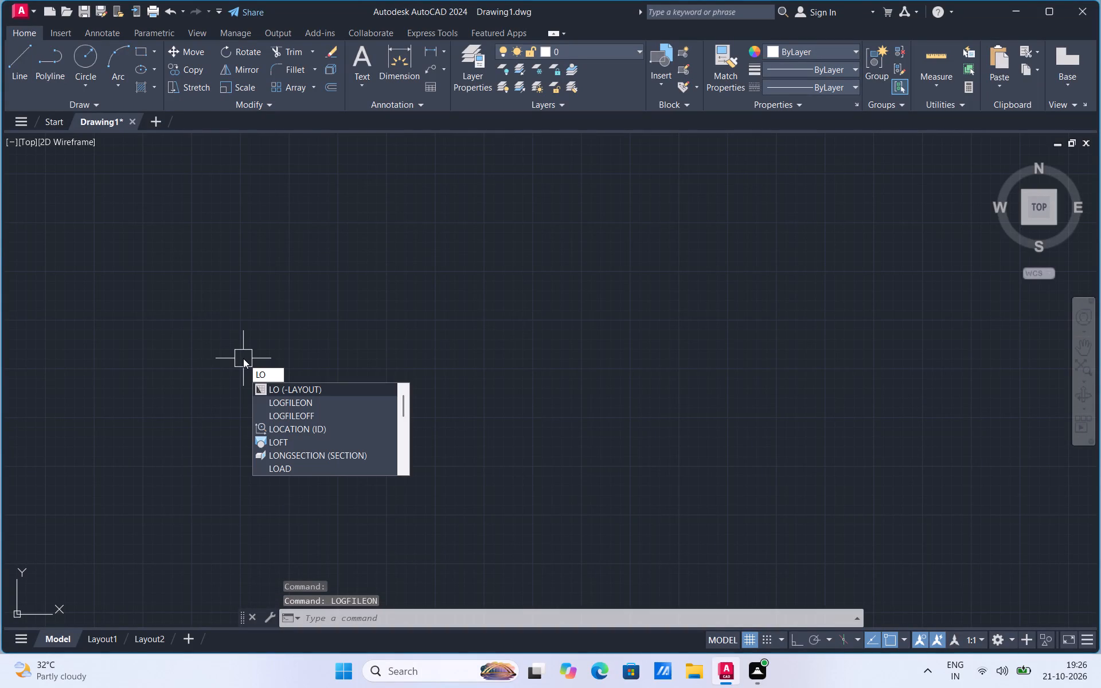
pyautogui.click(290, 406)
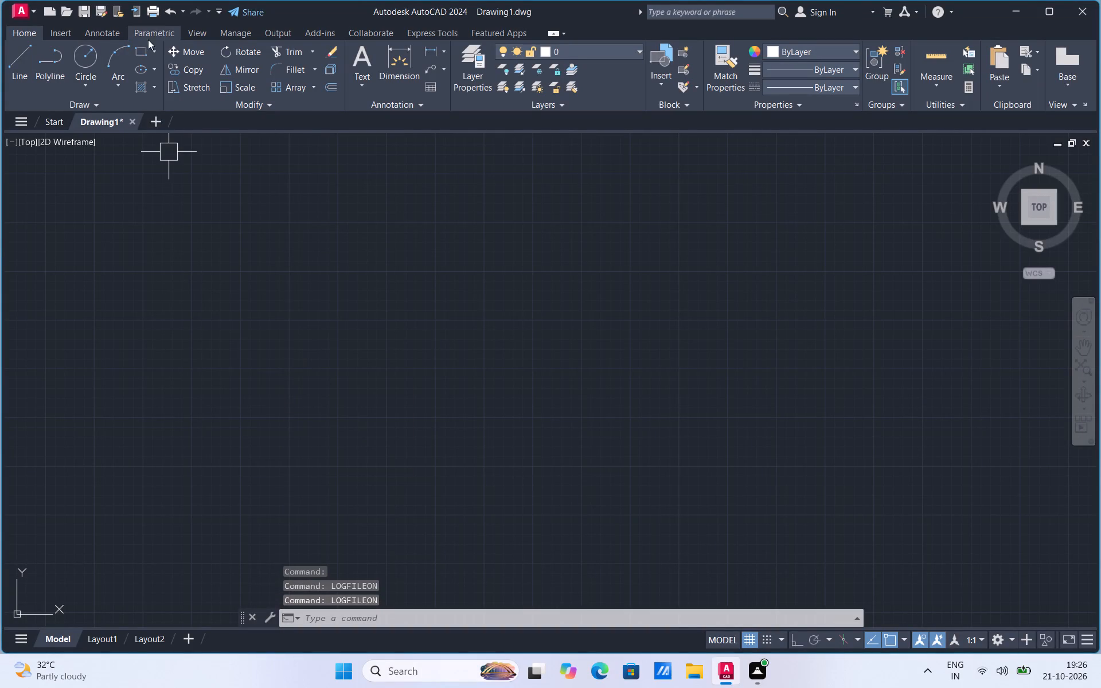
# Draw a rectangle 30' wide and 40' high in the empty drawing area.
pyautogui.click(156, 49)
pyautogui.click(152, 73)
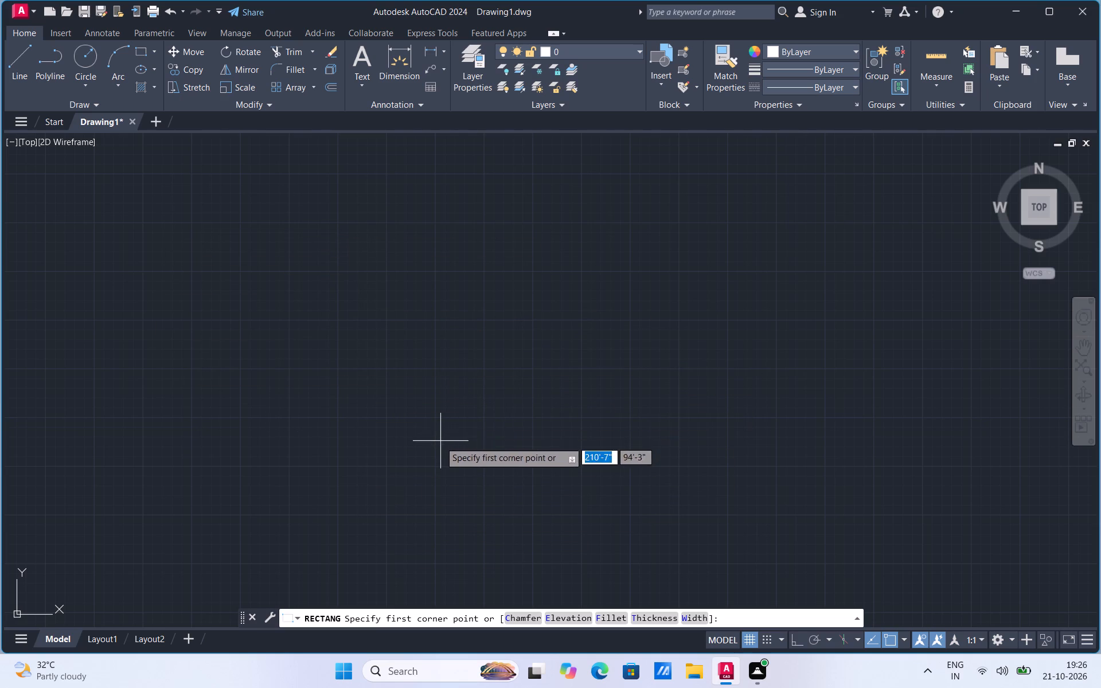
pyautogui.click(376, 228)
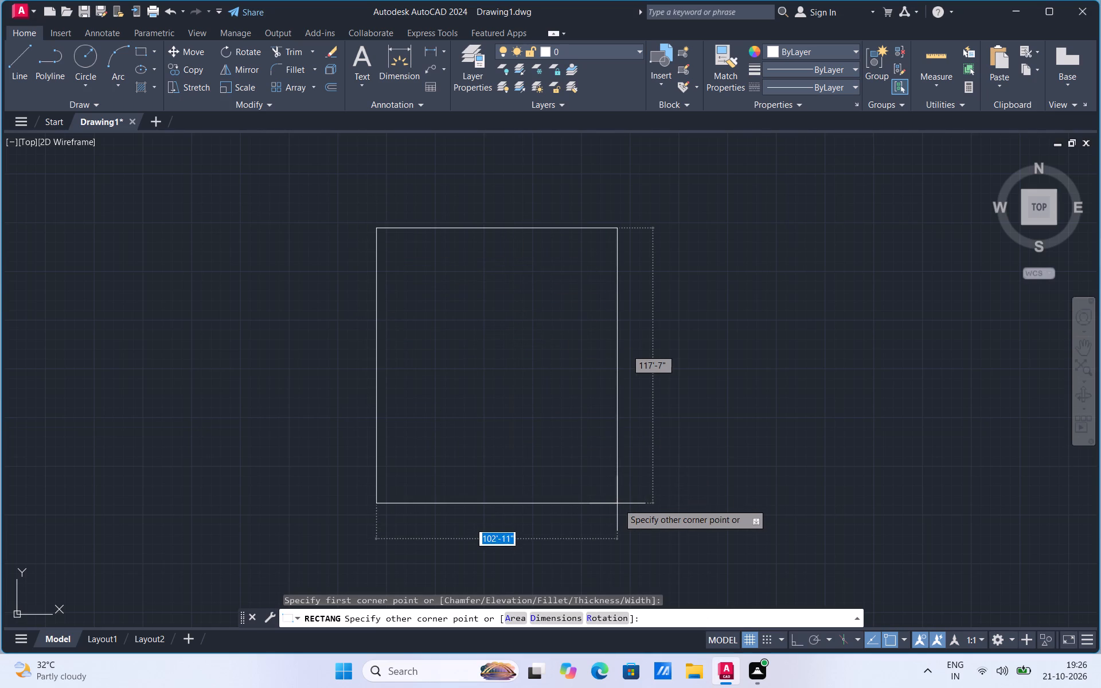
pyautogui.write("30',40'")
pyautogui.press('Return')
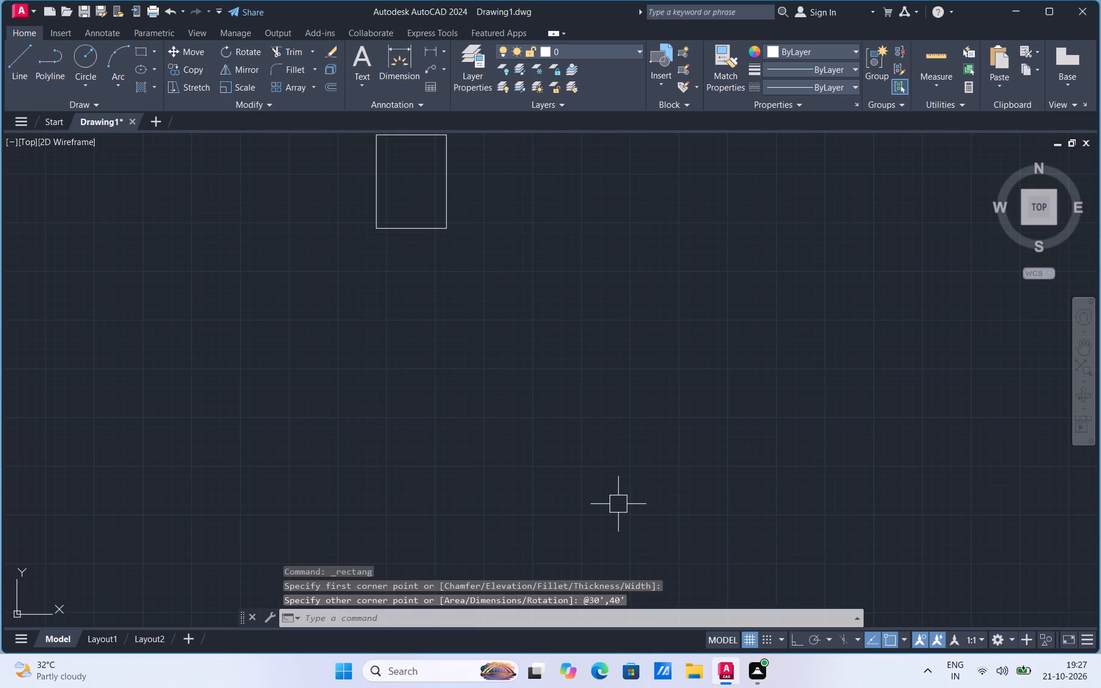
# Move the rectangle by its lower-left corner to a spot closer to the drawing origin.
pyautogui.scroll(-3, 593, 407)
pyautogui.scroll(3, 548, 369)
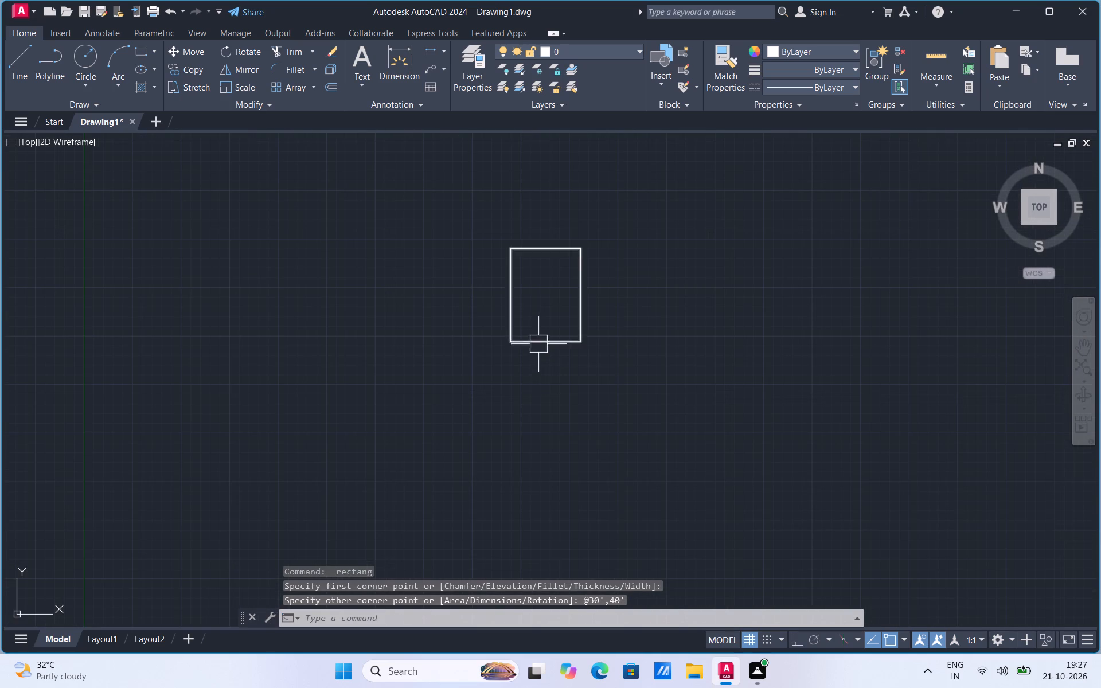
pyautogui.click(538, 344)
pyautogui.rightClick(538, 344)
pyautogui.click(579, 409)
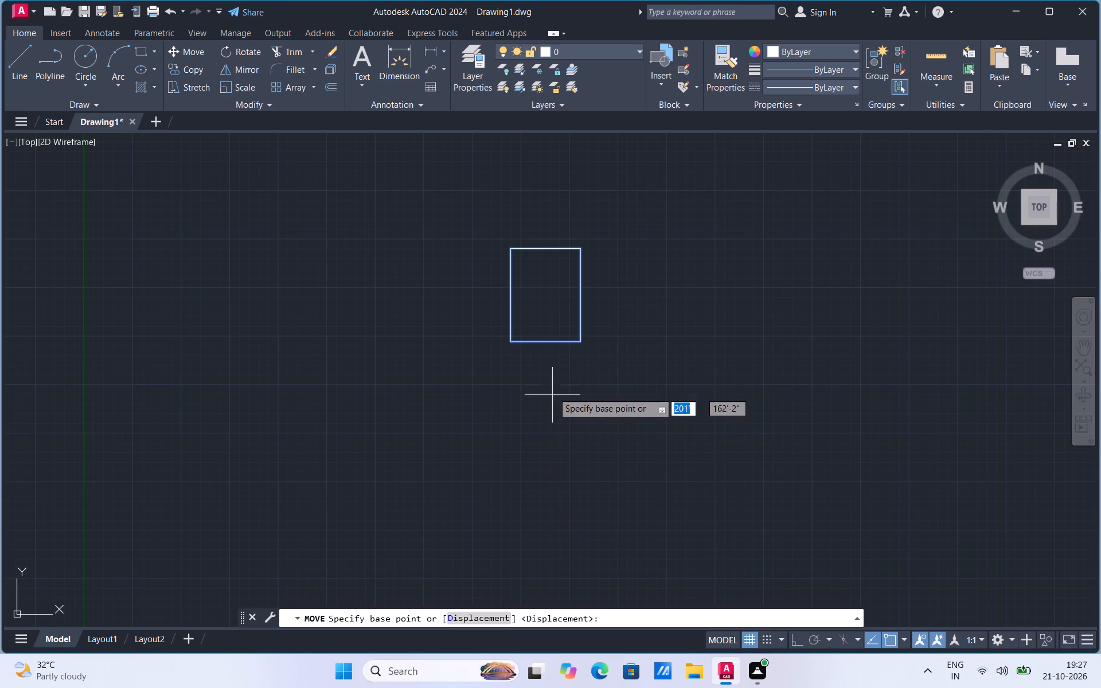
pyautogui.click(509, 341)
pyautogui.scroll(-2, 552, 311)
pyautogui.scroll(2, 439, 444)
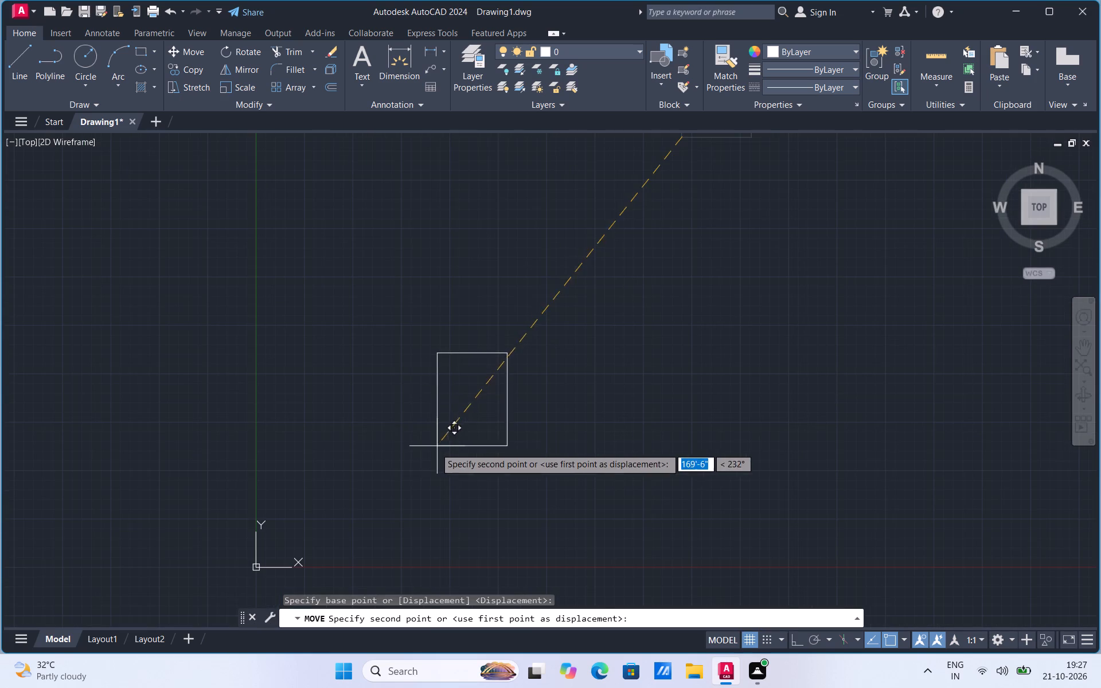
pyautogui.click(393, 458)
# Offset the rectangle inward by 9" to form the outer wall thickness.
pyautogui.scroll(2, 400, 453)
pyautogui.scroll(1, 475, 277)
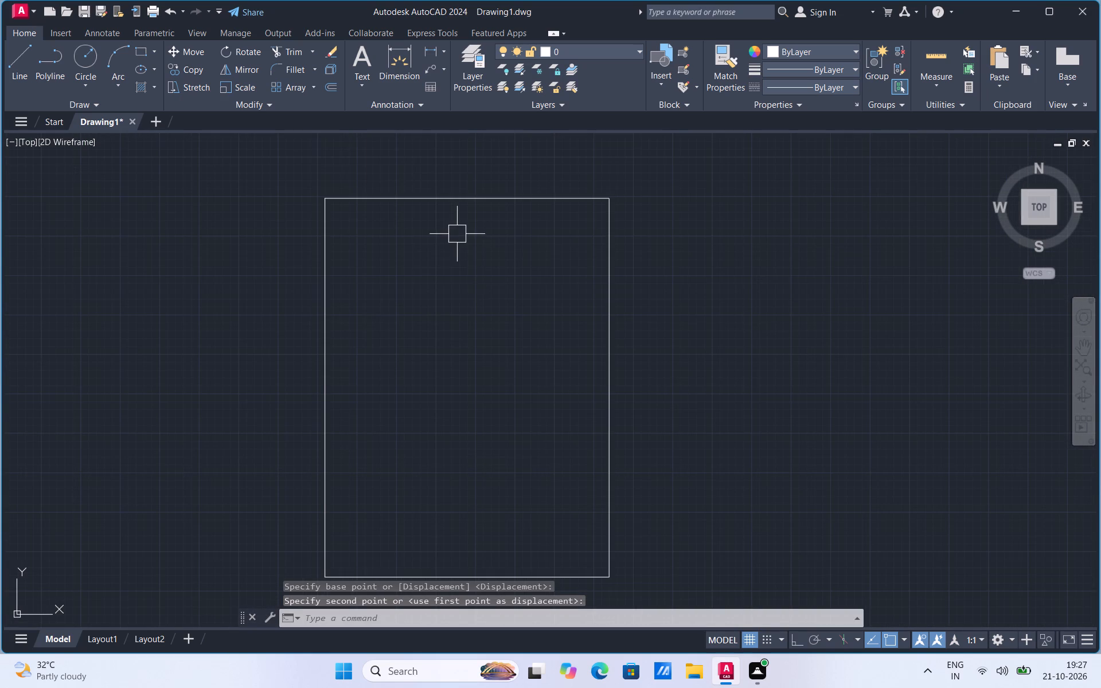
pyautogui.scroll(-1, 453, 322)
pyautogui.scroll(1, 477, 387)
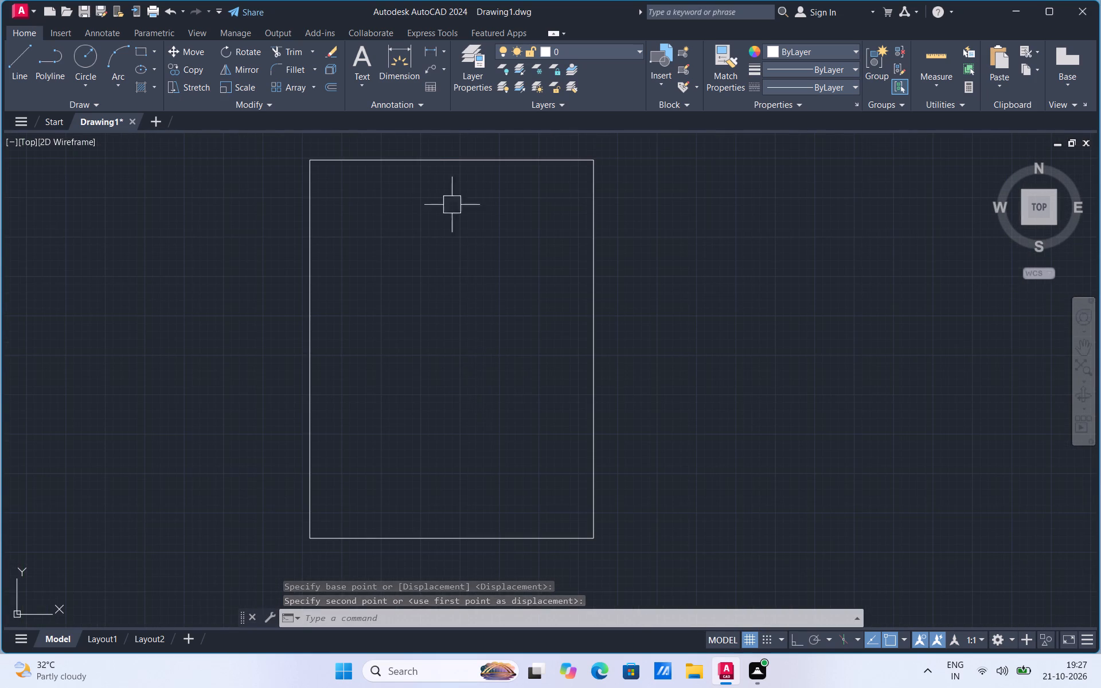
pyautogui.click(457, 157)
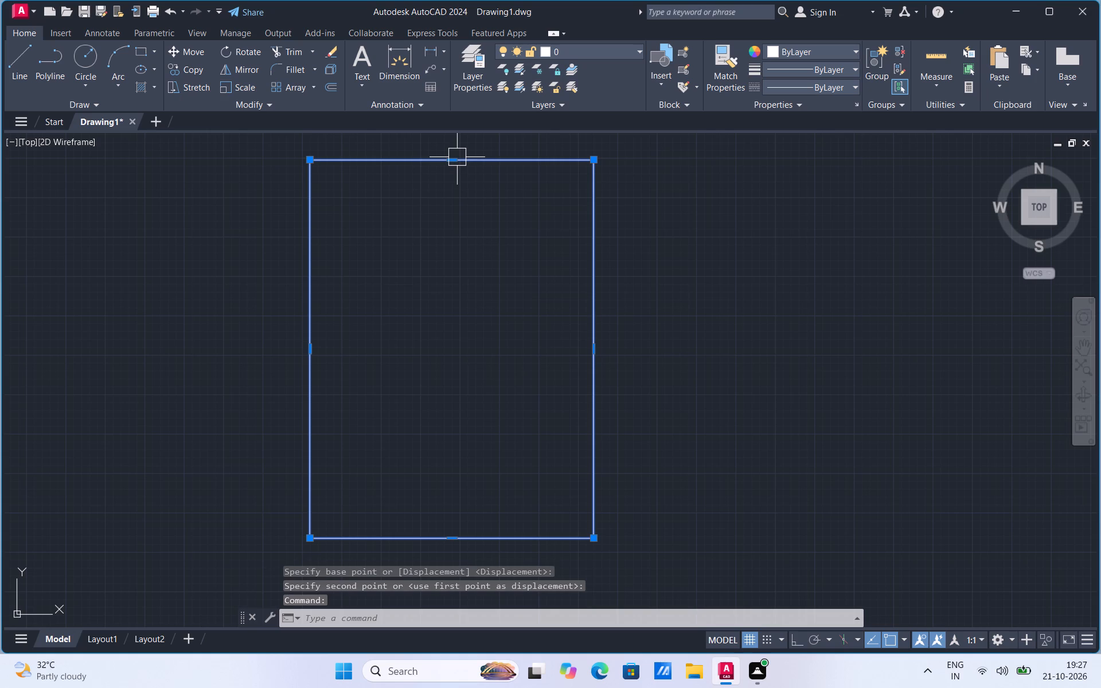
pyautogui.press('o')
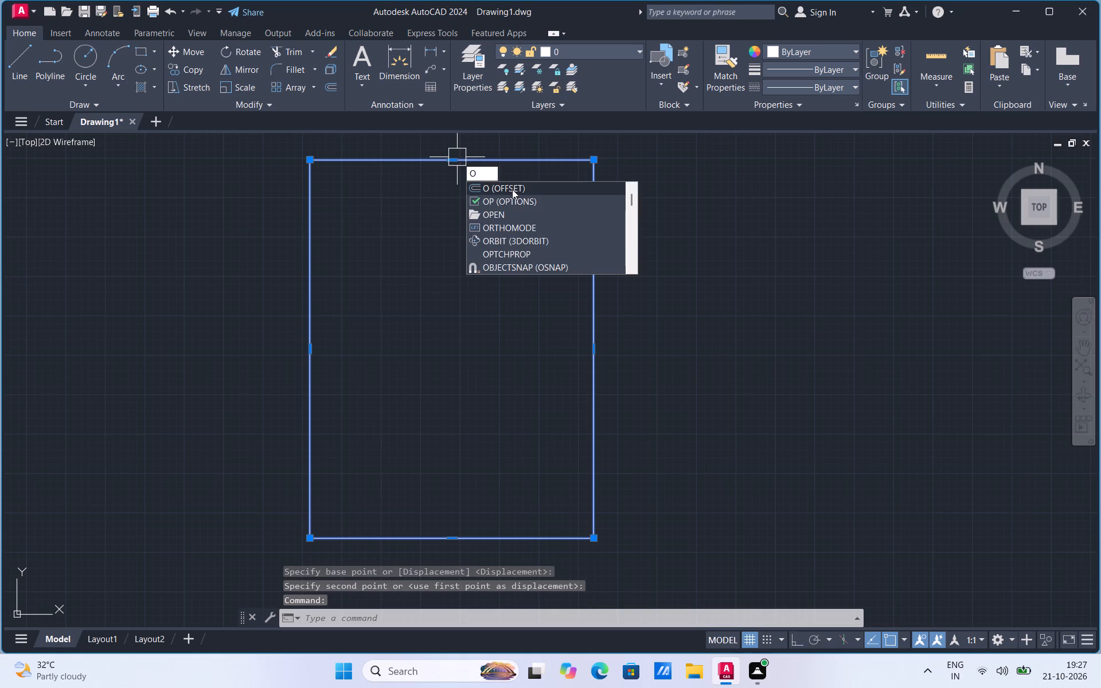
pyautogui.click(513, 188)
pyautogui.click(454, 161)
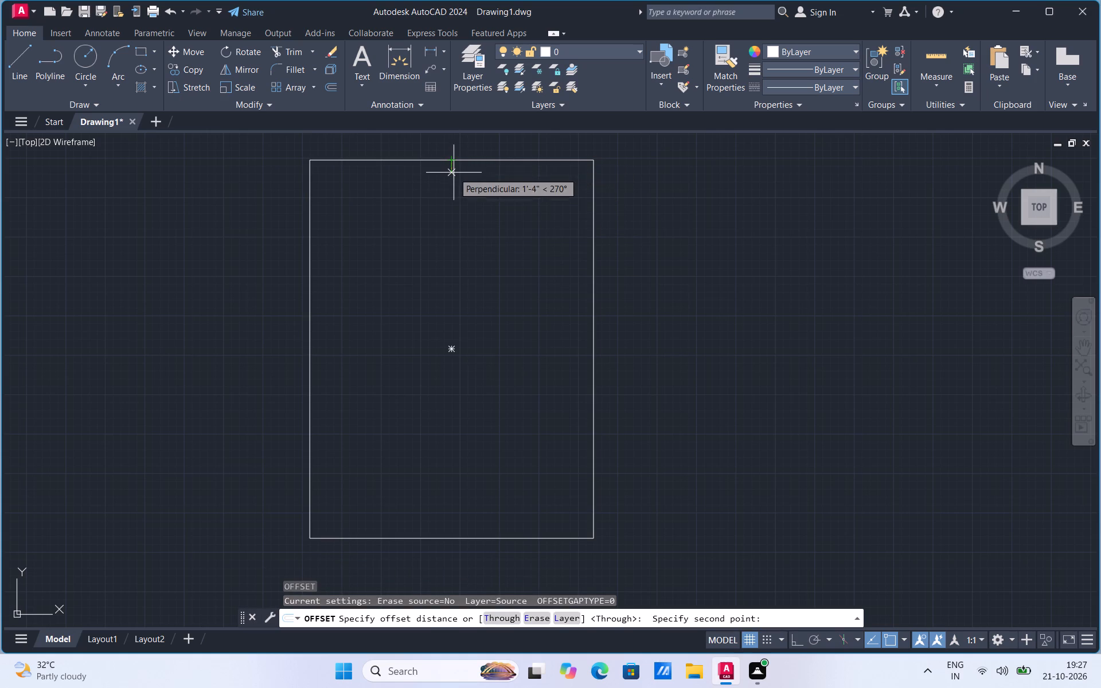
pyautogui.click(454, 173)
pyautogui.press('9')
pyautogui.press('Return')
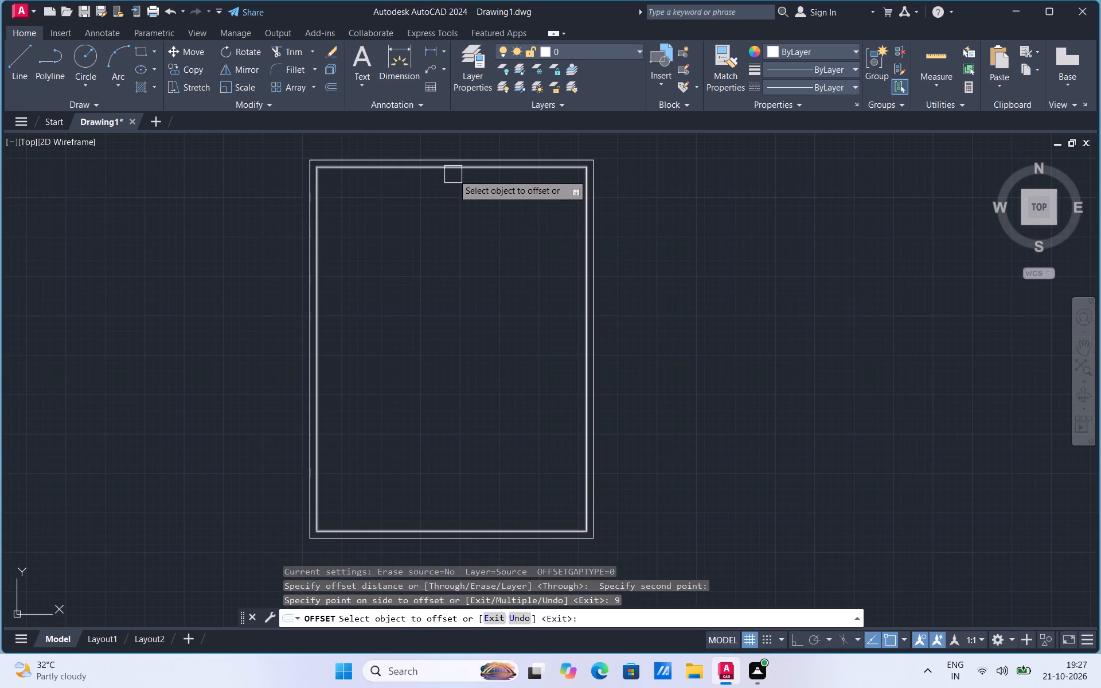
pyautogui.click(453, 174)
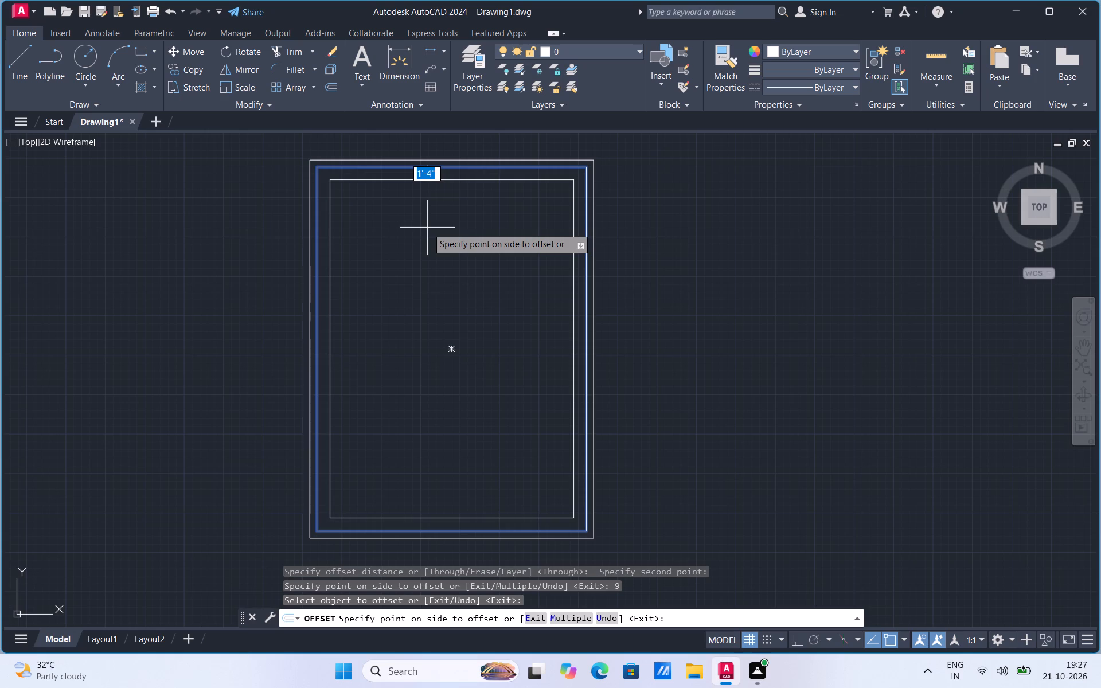
pyautogui.press('Escape')
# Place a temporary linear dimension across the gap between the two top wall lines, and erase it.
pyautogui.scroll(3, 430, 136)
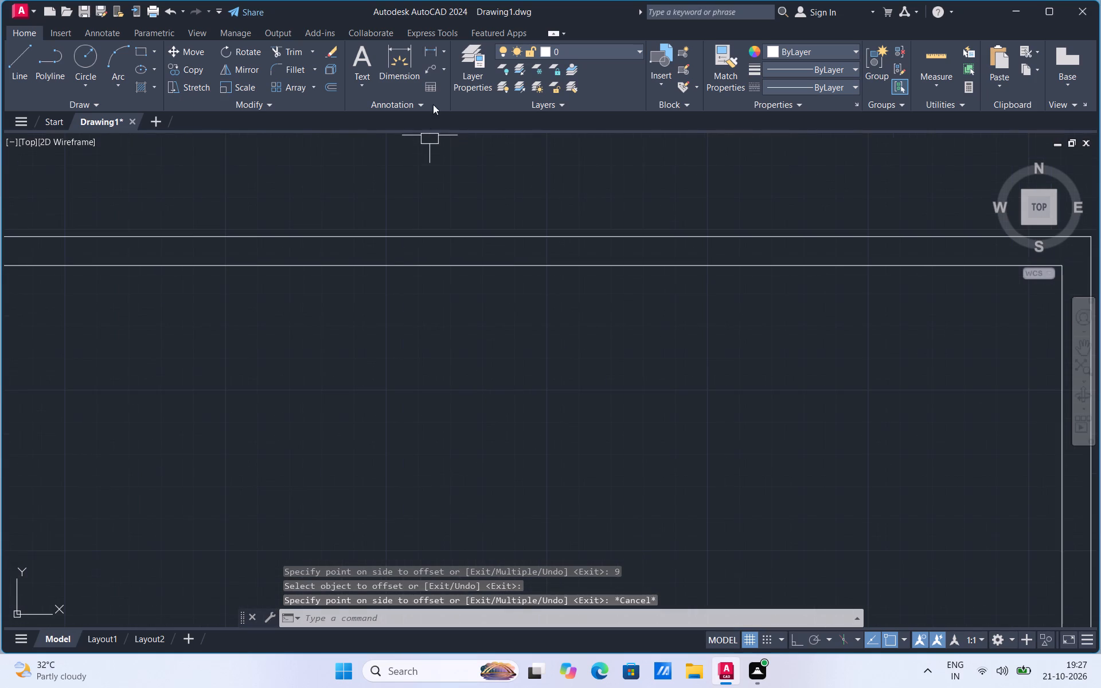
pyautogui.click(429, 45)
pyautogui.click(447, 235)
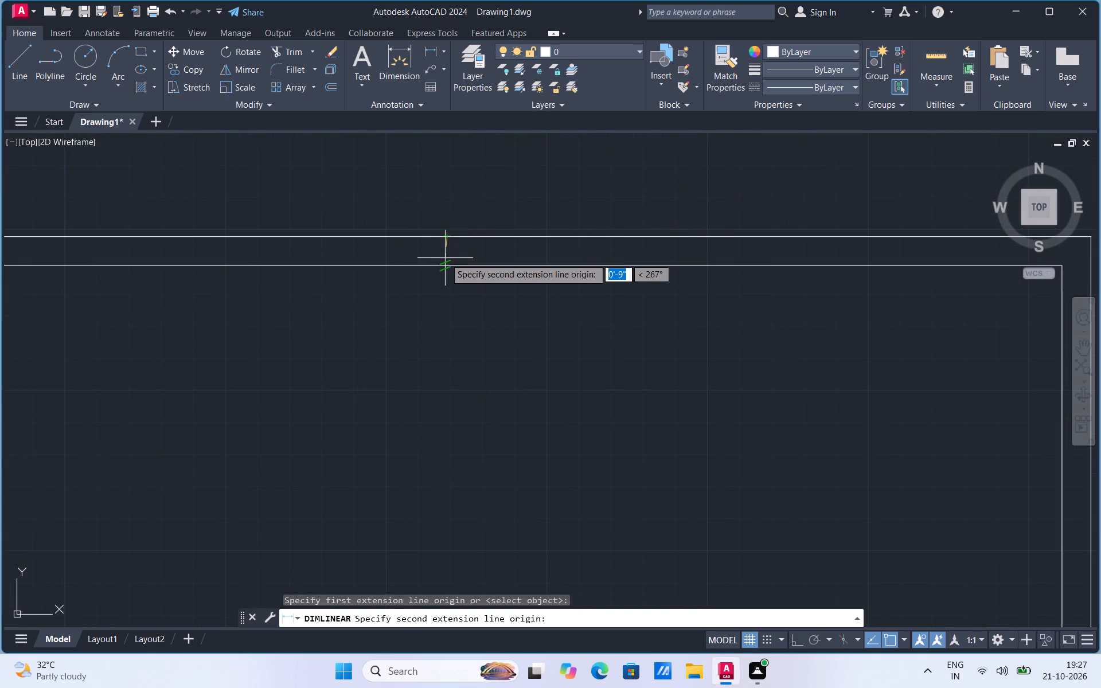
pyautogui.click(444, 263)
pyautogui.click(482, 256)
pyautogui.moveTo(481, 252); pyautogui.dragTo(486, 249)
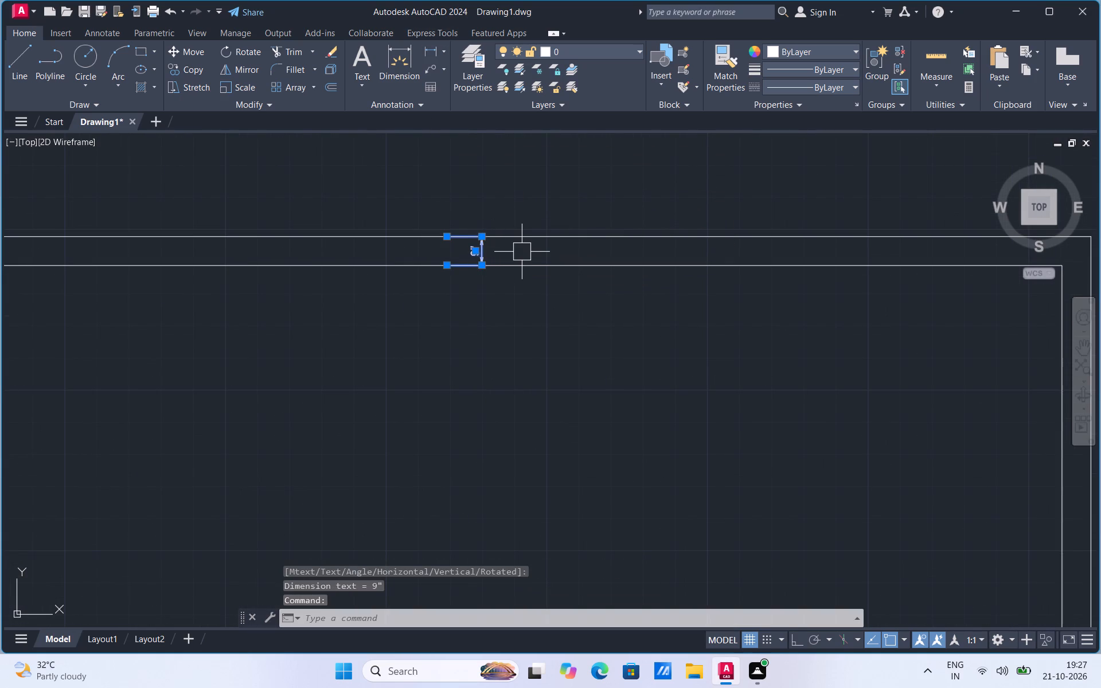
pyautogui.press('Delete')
# Explode the inner rectangle into separate lines.
pyautogui.scroll(-2, 525, 249)
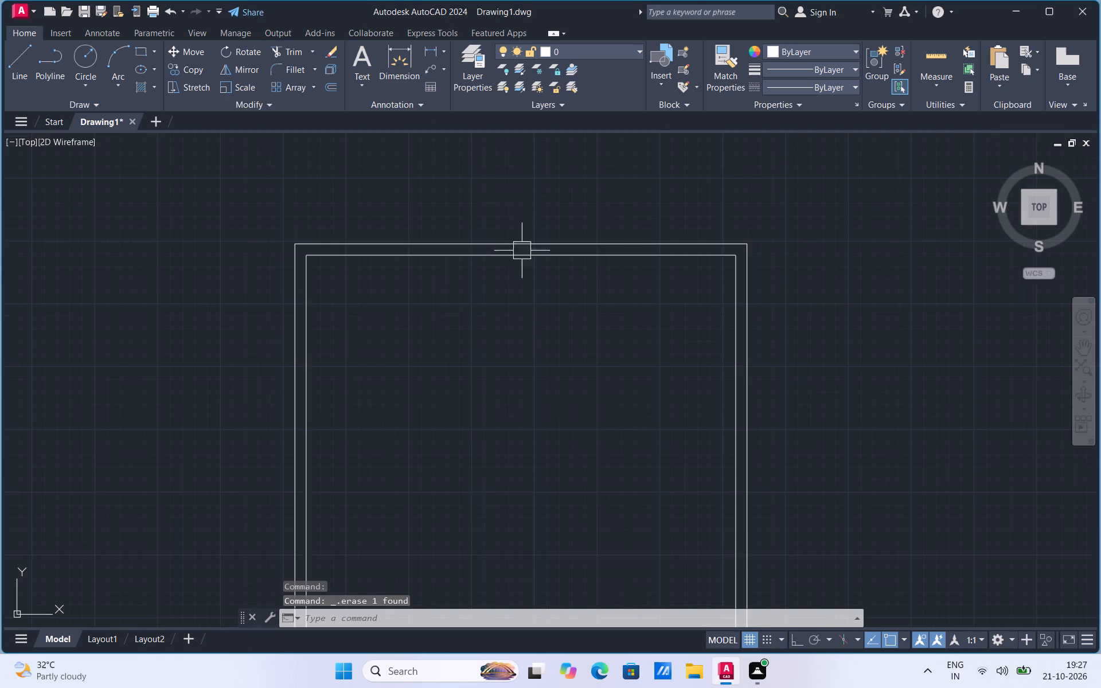
pyautogui.click(310, 350)
pyautogui.write('ex')
pyautogui.click(370, 396)
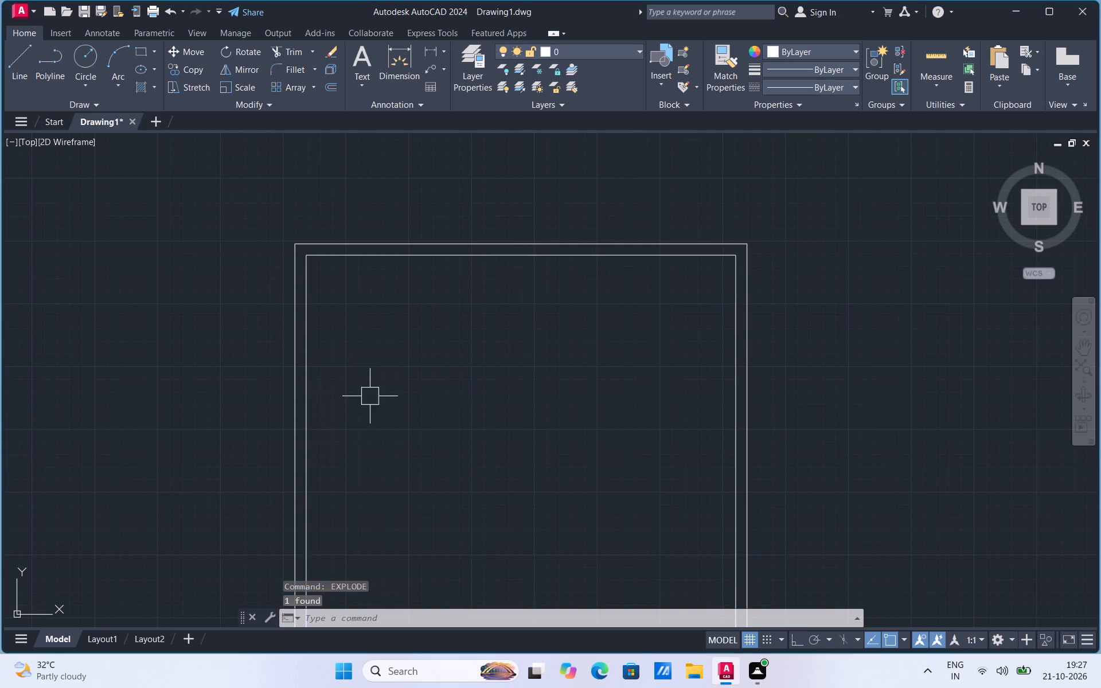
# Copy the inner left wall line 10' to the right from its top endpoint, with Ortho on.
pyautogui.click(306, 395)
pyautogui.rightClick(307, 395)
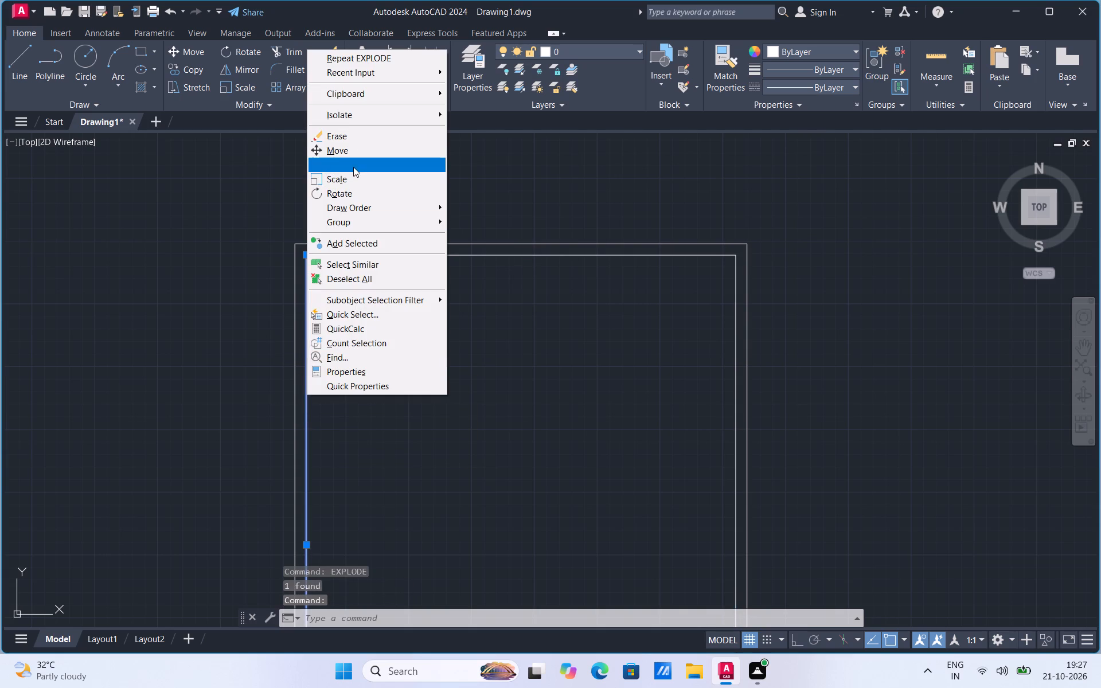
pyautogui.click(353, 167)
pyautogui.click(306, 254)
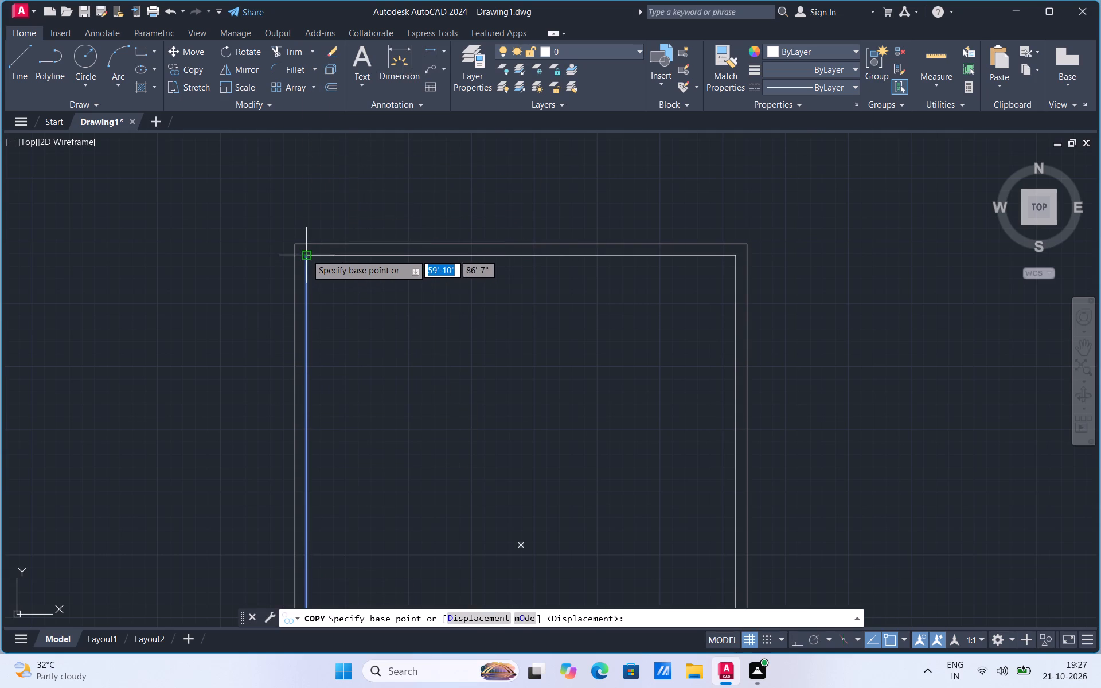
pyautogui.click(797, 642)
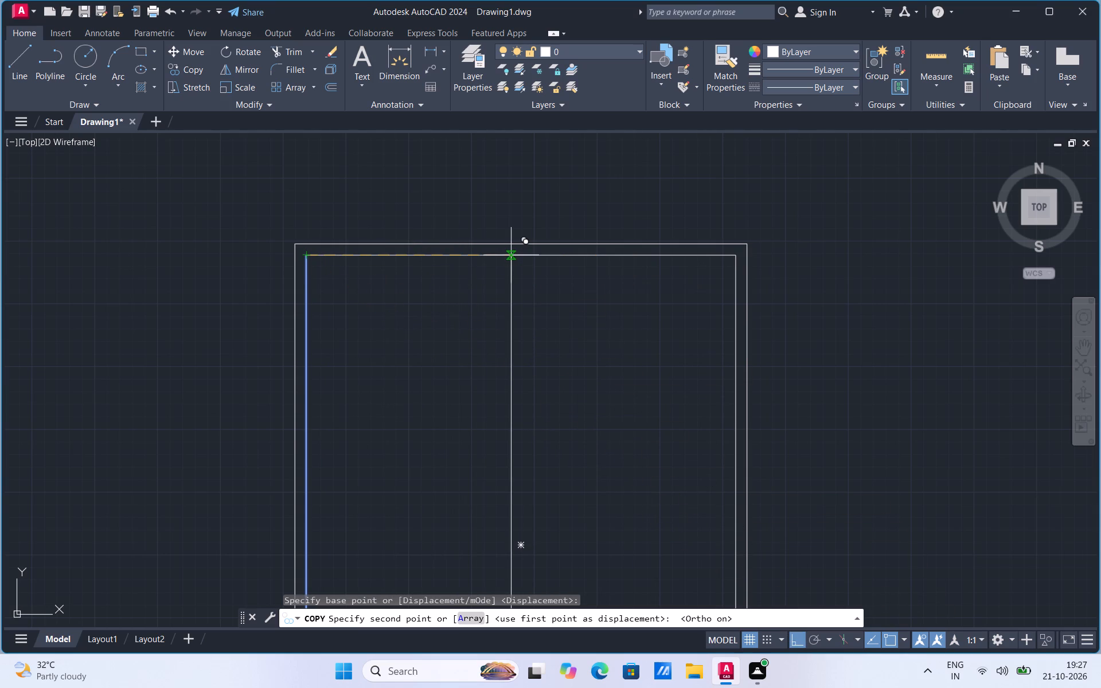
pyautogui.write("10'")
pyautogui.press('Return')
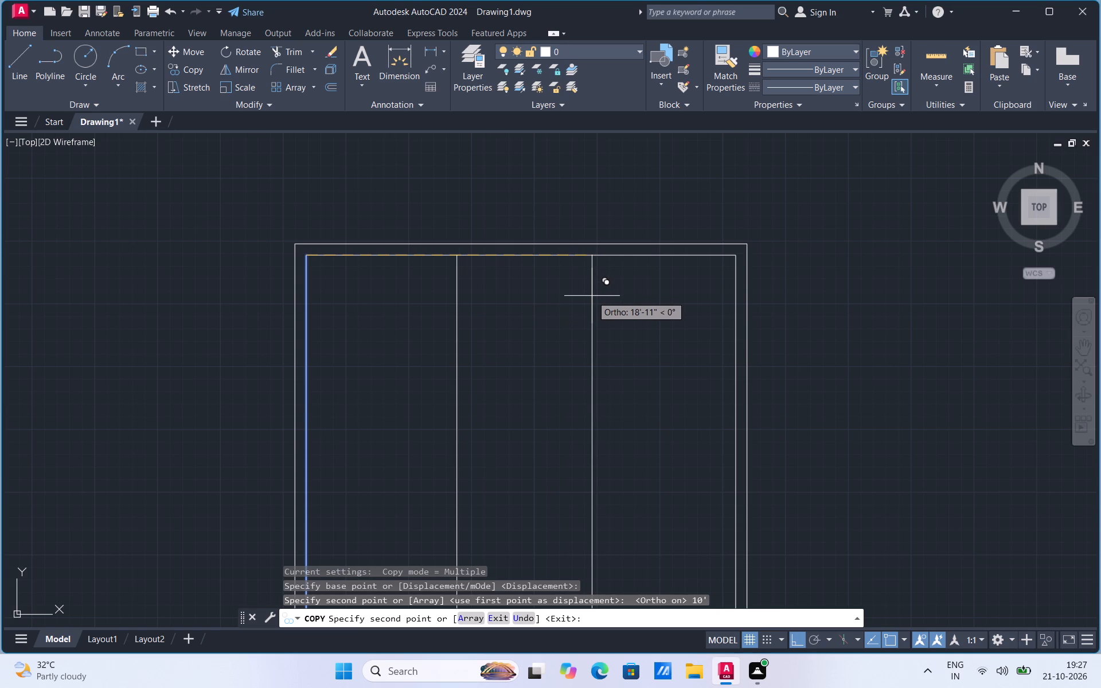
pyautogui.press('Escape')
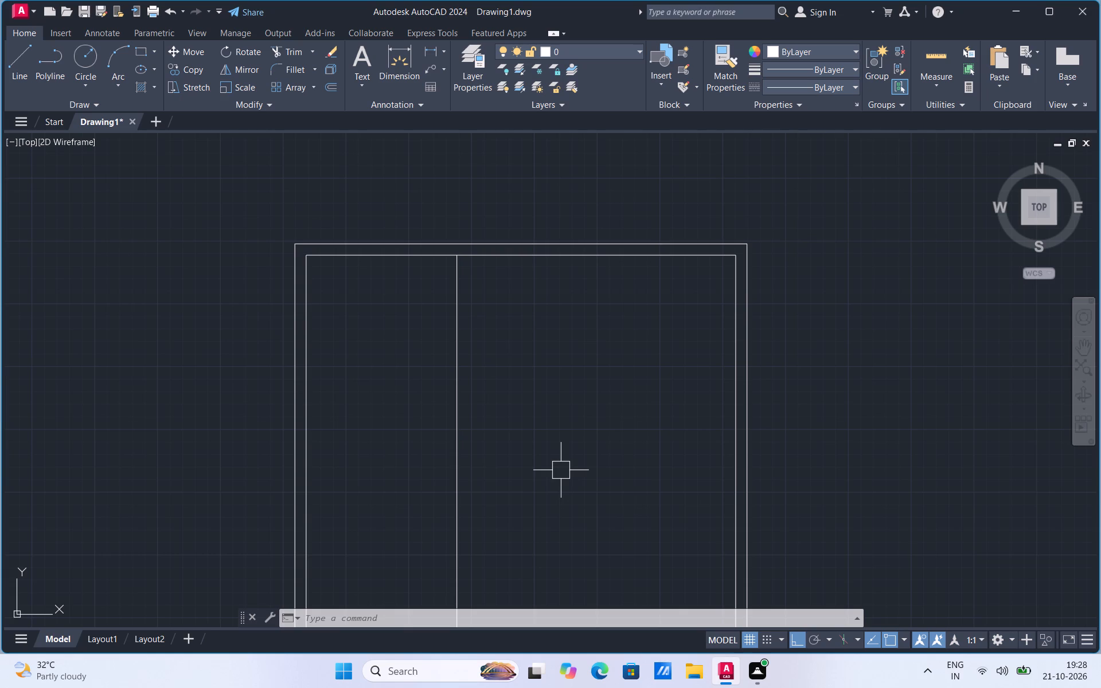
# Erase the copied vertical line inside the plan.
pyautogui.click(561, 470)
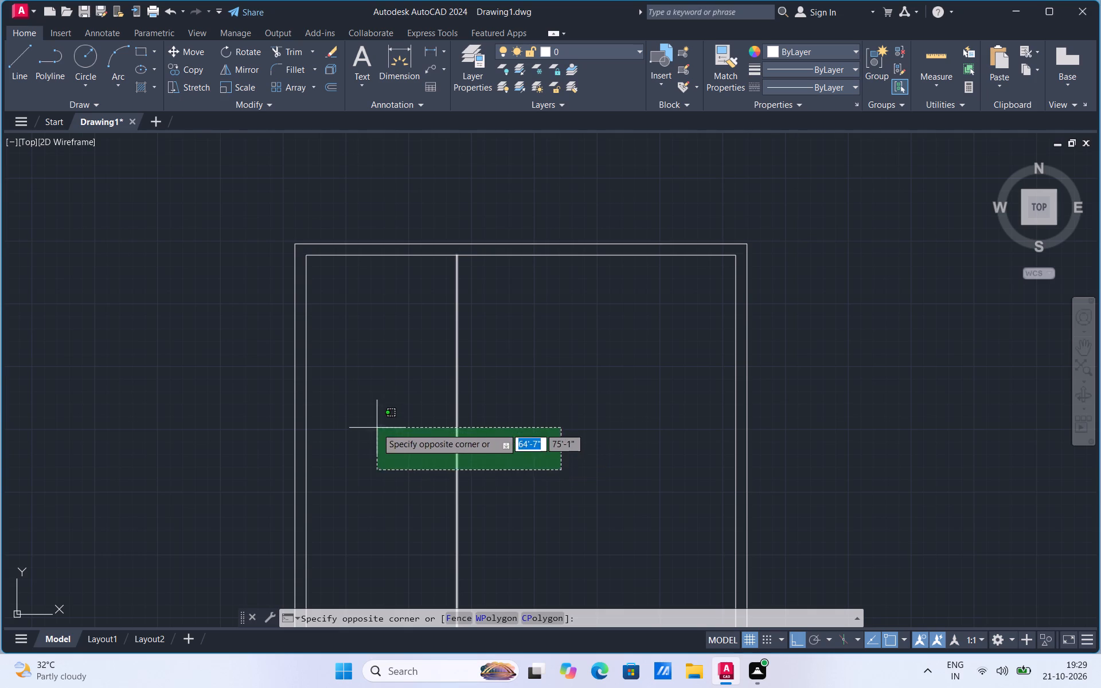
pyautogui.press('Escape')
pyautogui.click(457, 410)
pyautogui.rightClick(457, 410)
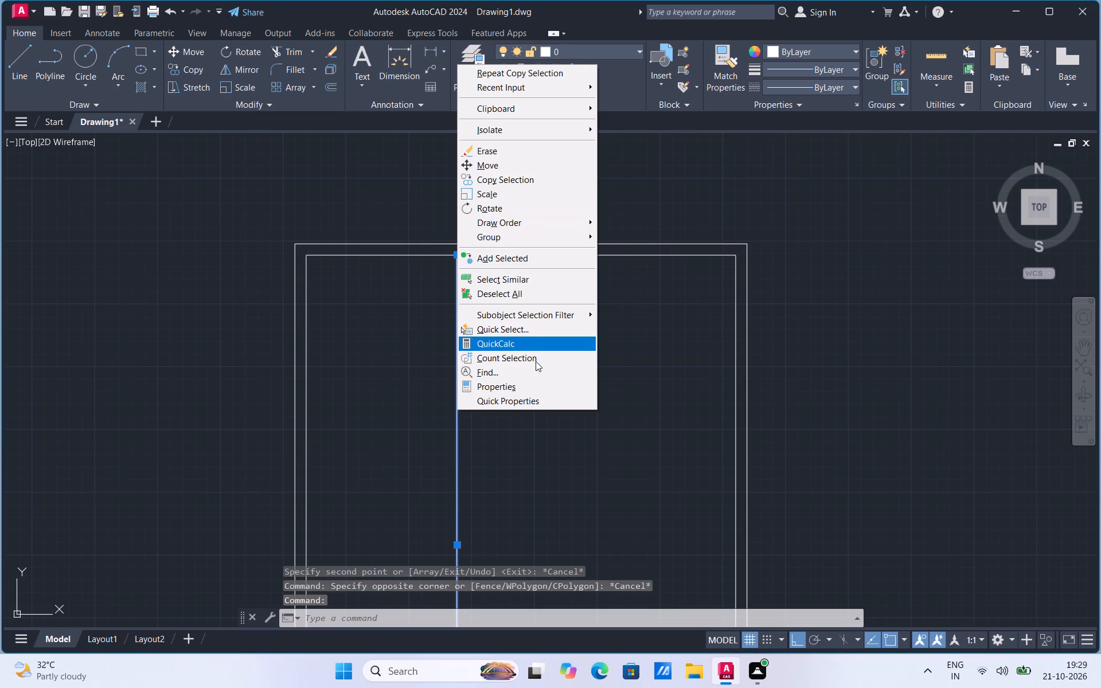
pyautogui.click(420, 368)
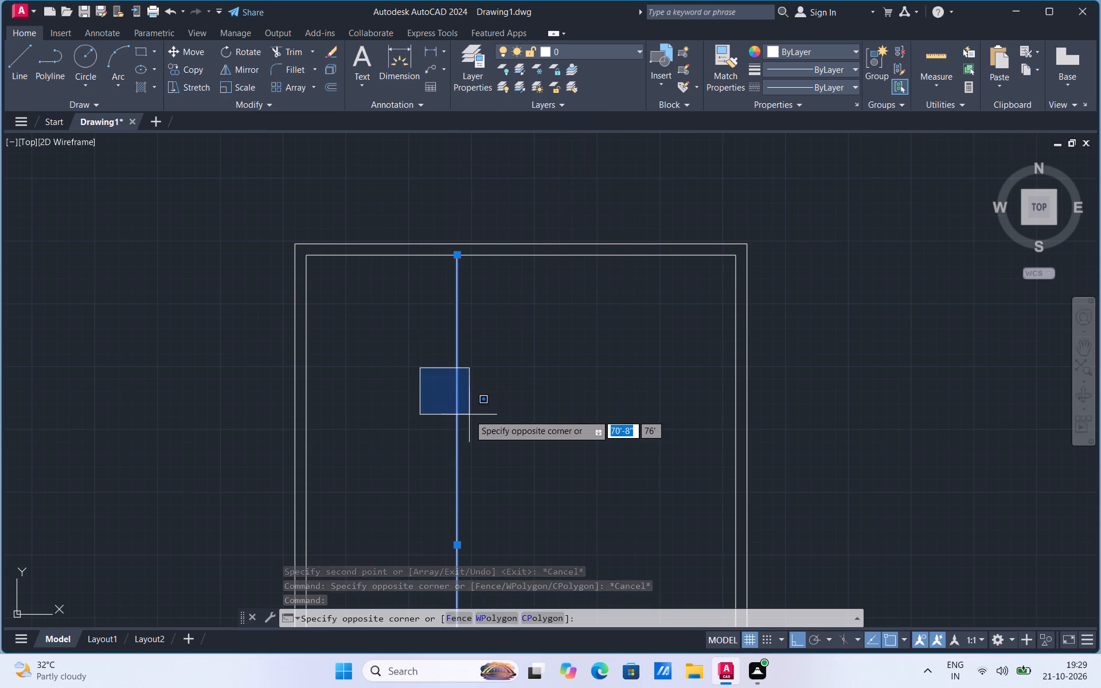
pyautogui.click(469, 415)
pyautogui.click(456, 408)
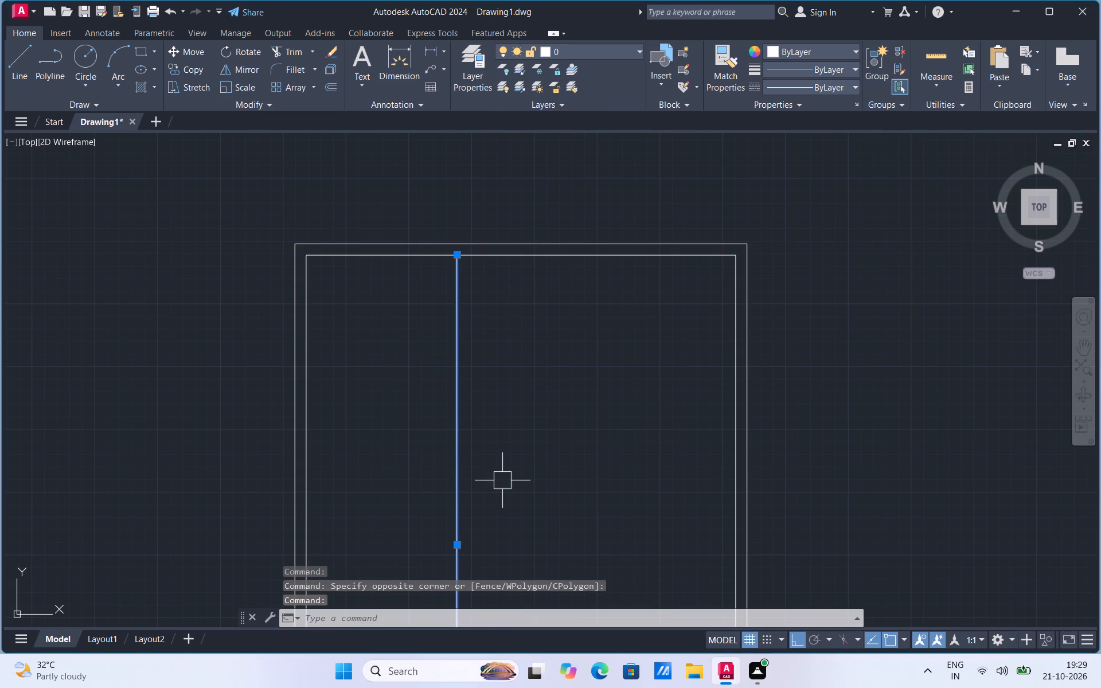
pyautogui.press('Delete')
# Copy the inner left wall line 12' to the right from its top endpoint.
pyautogui.click(307, 347)
pyautogui.rightClick(307, 347)
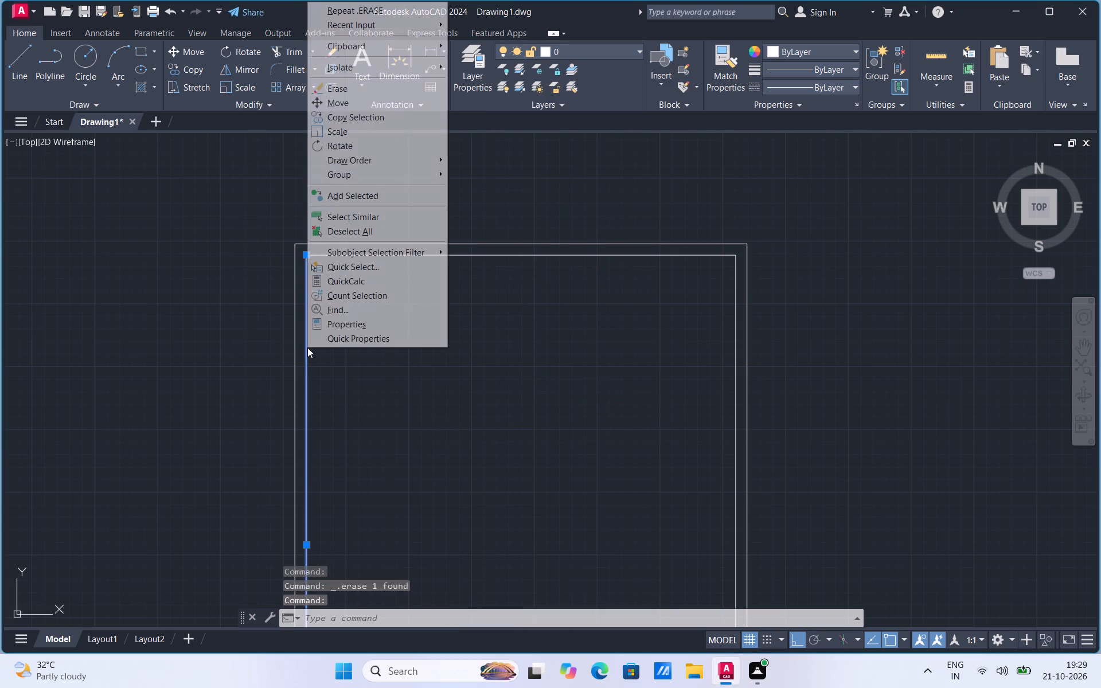
pyautogui.click(363, 119)
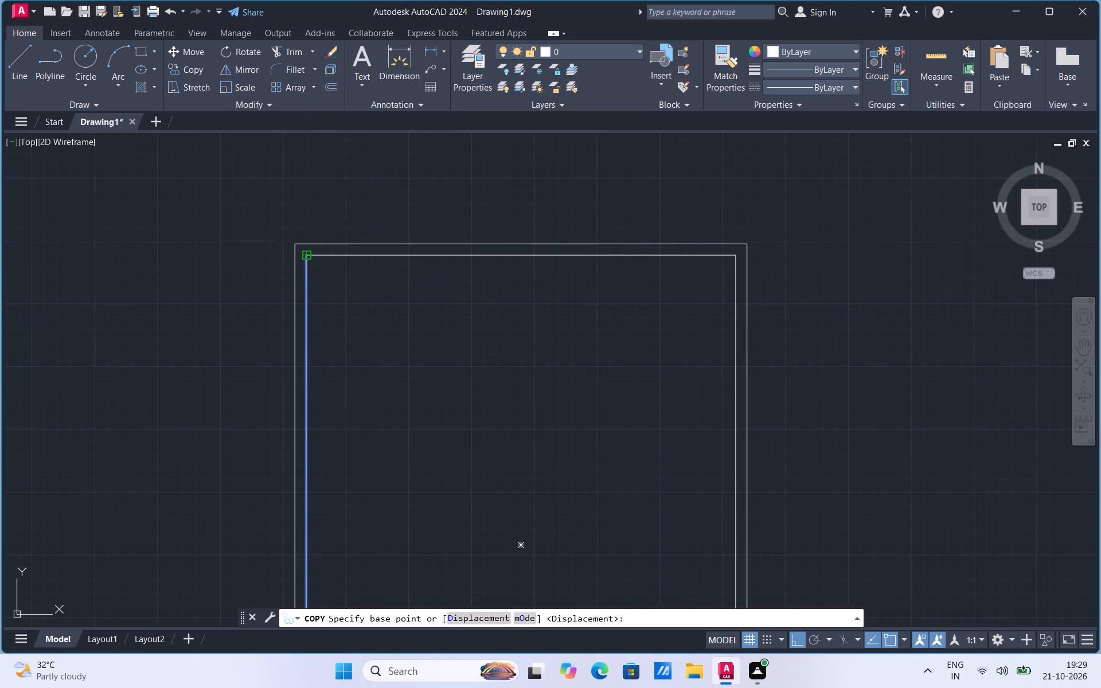
pyautogui.click(305, 257)
pyautogui.write('12')
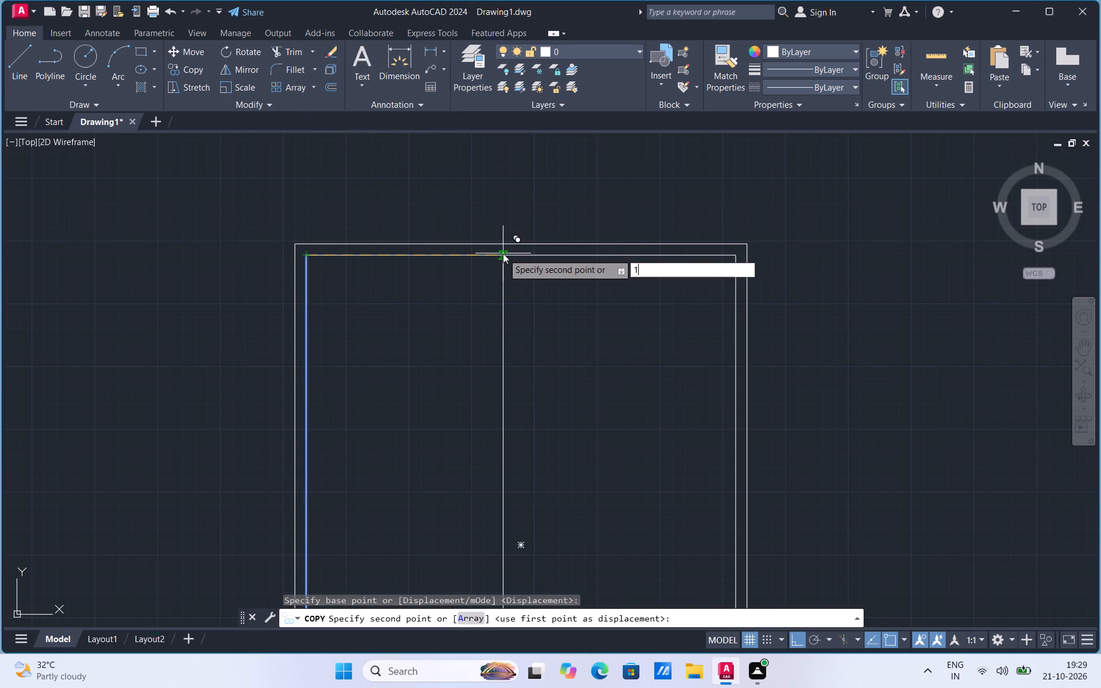
pyautogui.press("'")
pyautogui.press('Return')
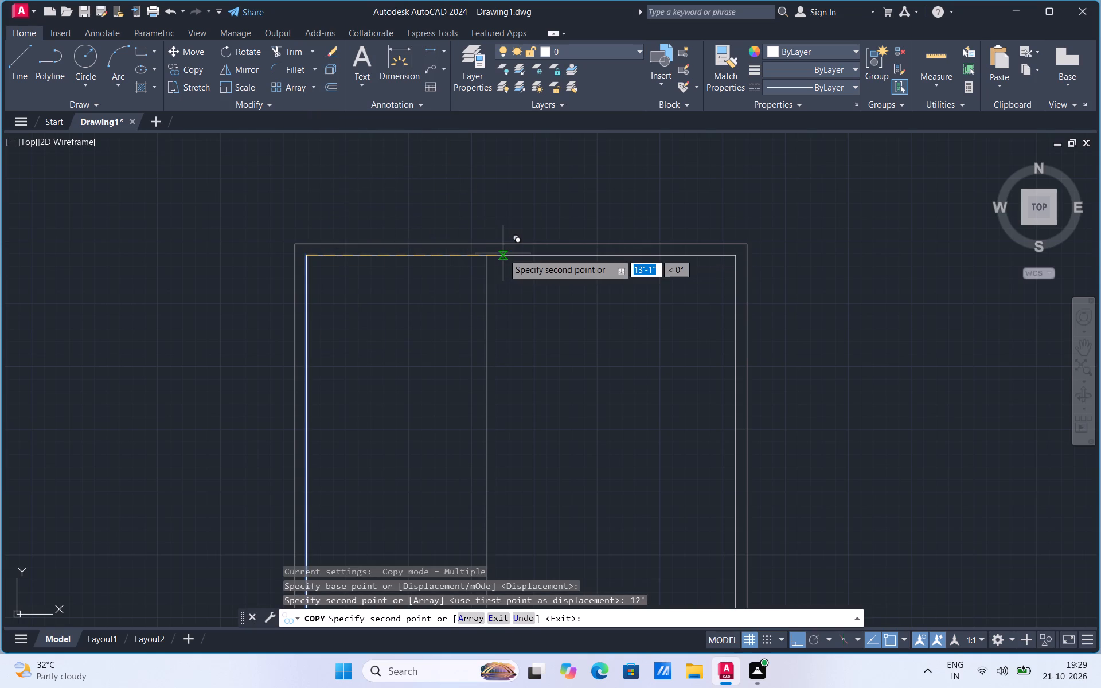
pyautogui.press('Escape')
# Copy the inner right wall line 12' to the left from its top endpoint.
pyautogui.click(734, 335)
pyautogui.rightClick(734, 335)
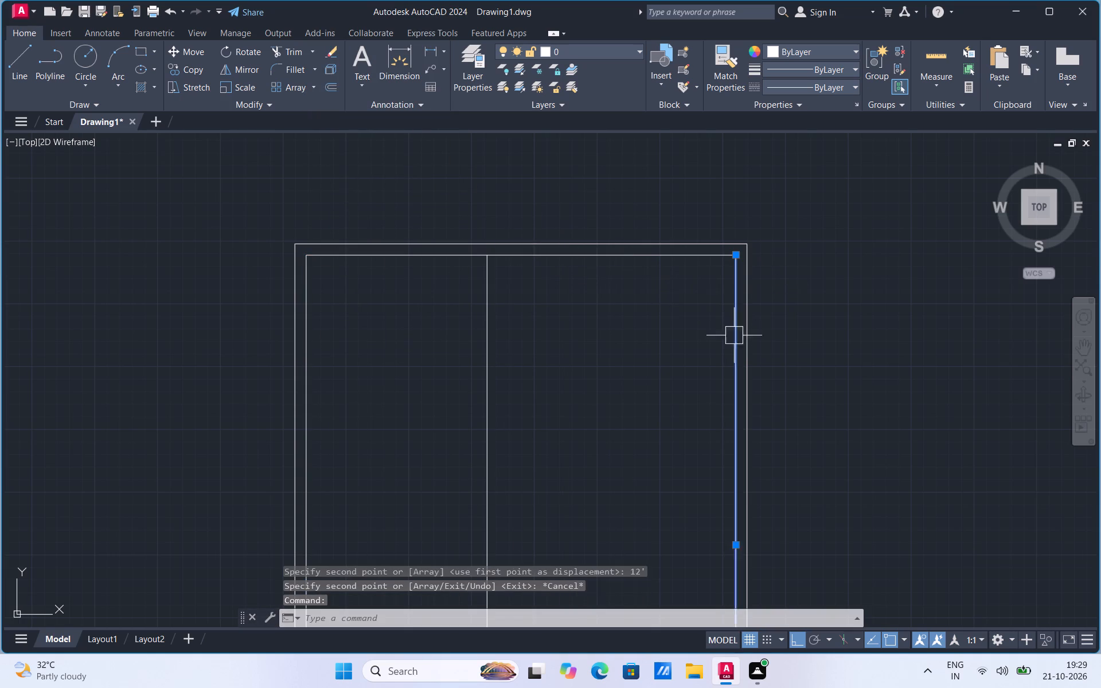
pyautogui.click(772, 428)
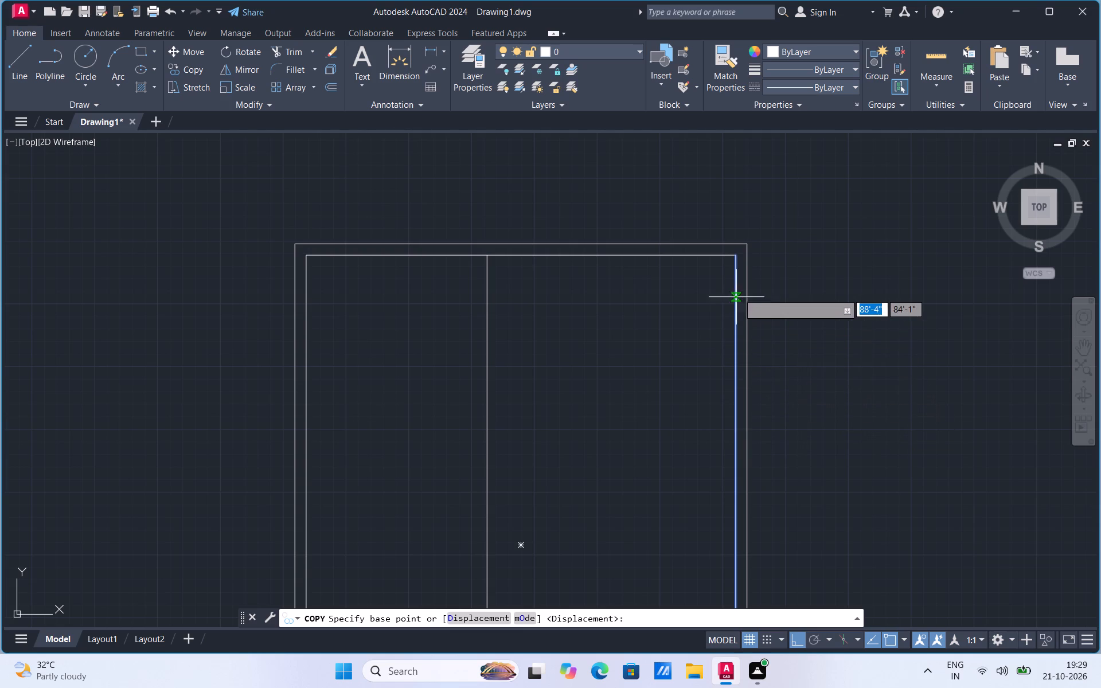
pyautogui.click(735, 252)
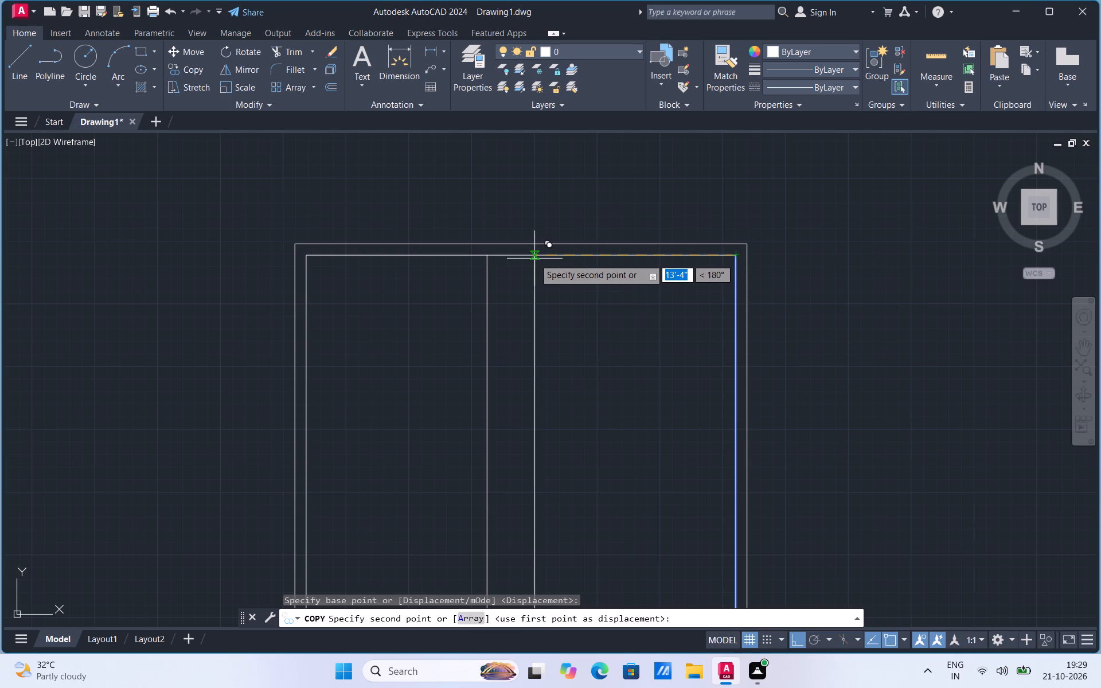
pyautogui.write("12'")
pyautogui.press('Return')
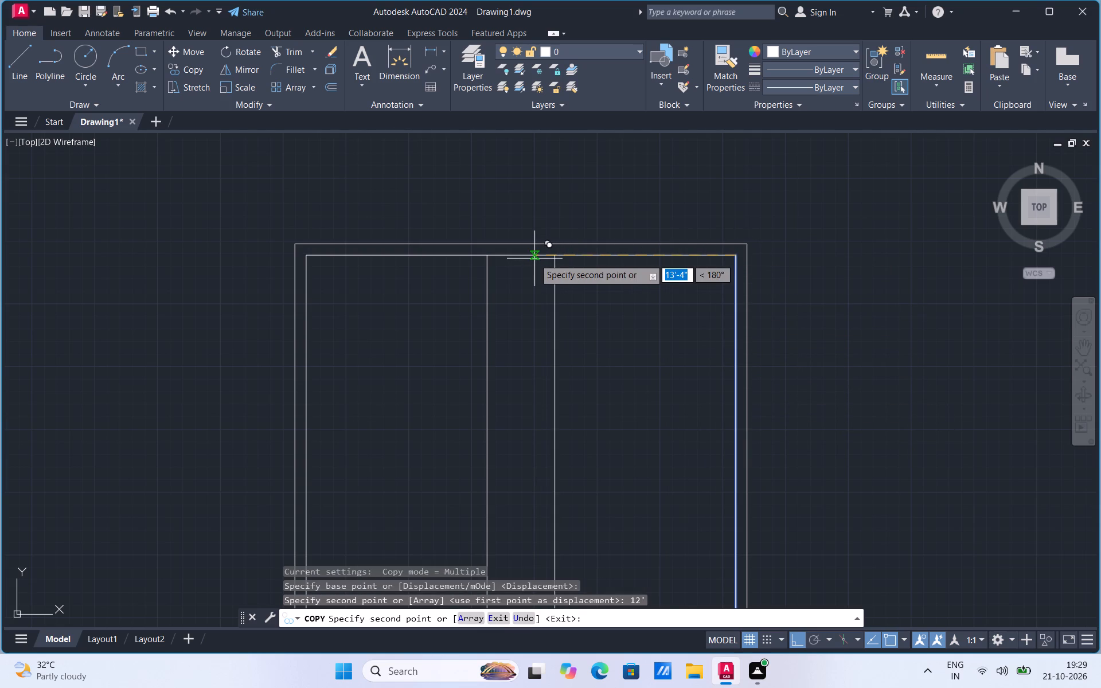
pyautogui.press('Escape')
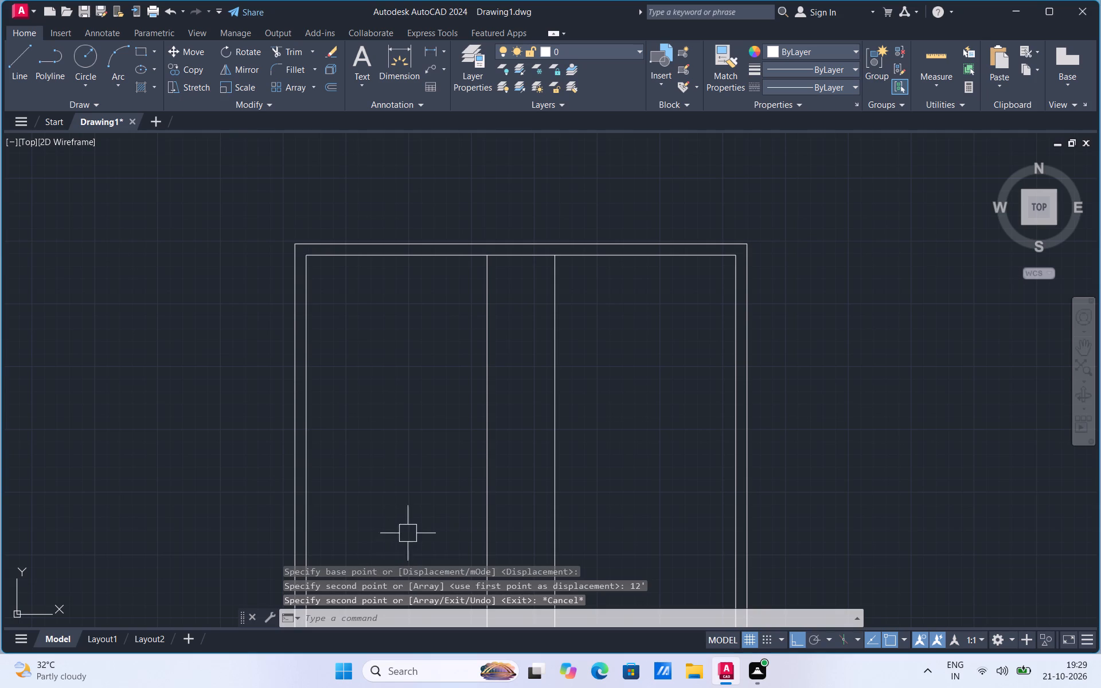
# Erase the two copied vertical lines inside the plan.
pyautogui.click(491, 465)
pyautogui.click(560, 439)
pyautogui.press('Delete')
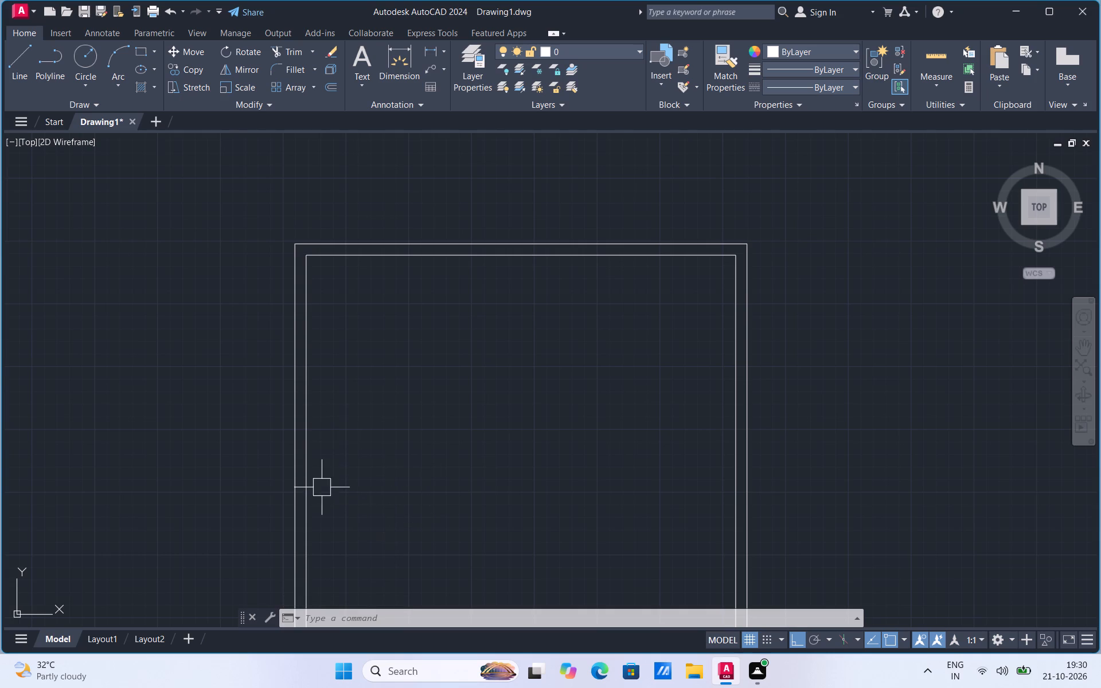
pyautogui.click(312, 429)
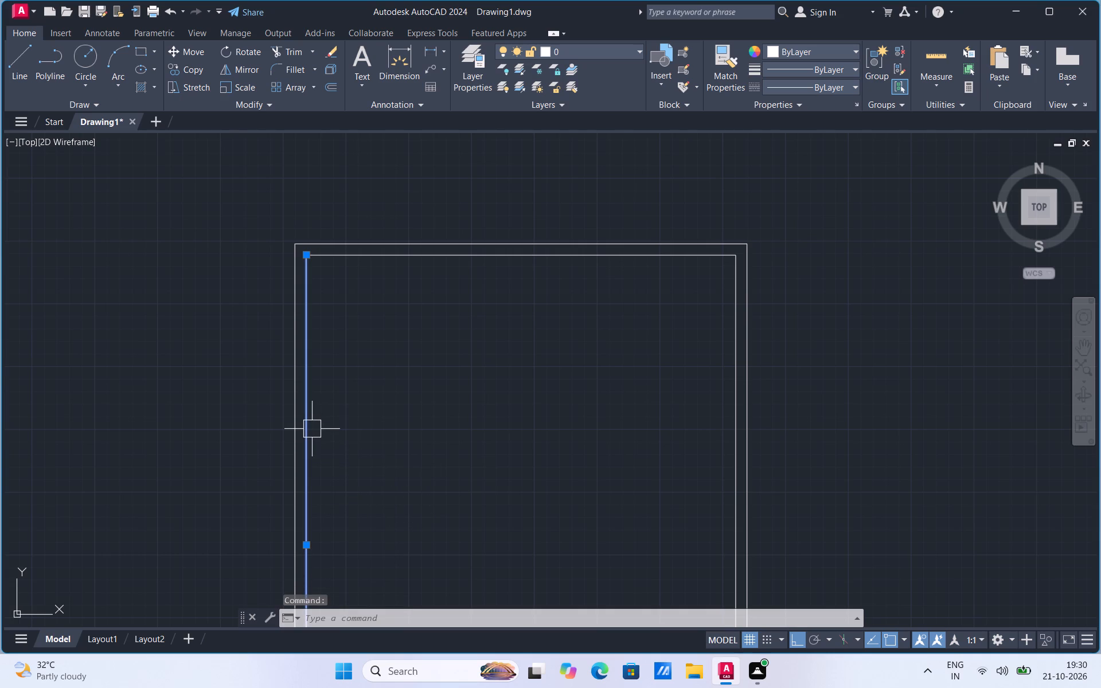
pyautogui.press('Escape')
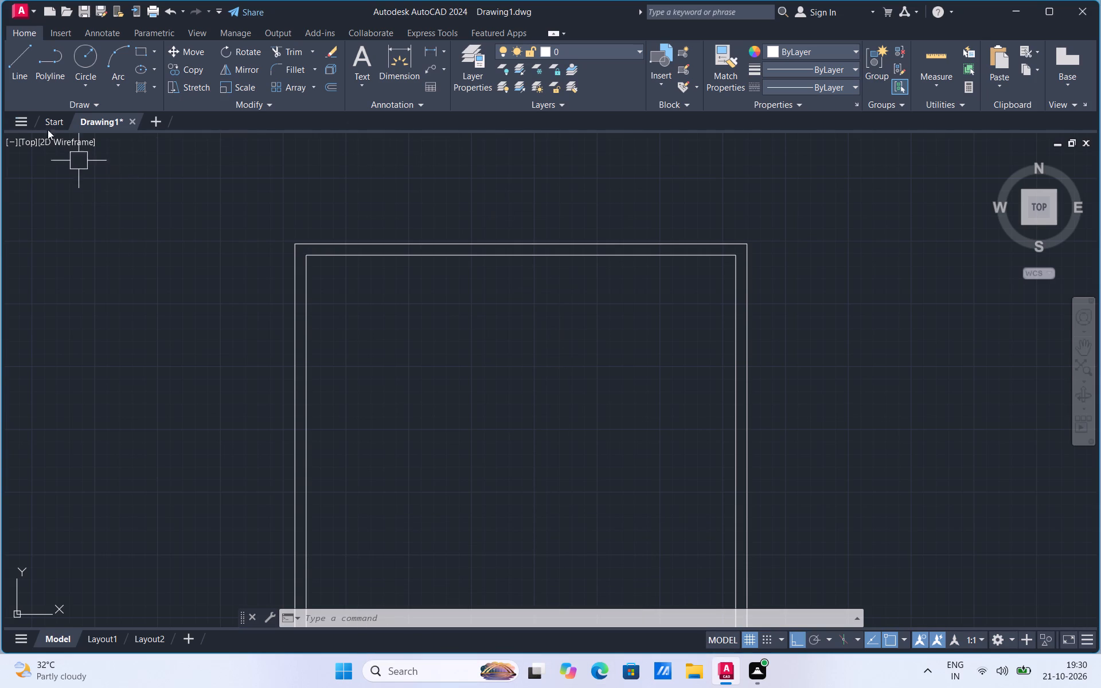
# Draw a vertical centre line from the midpoint of the inner top wall line to the midpoint of the inner bottom wall line.
pyautogui.click(21, 71)
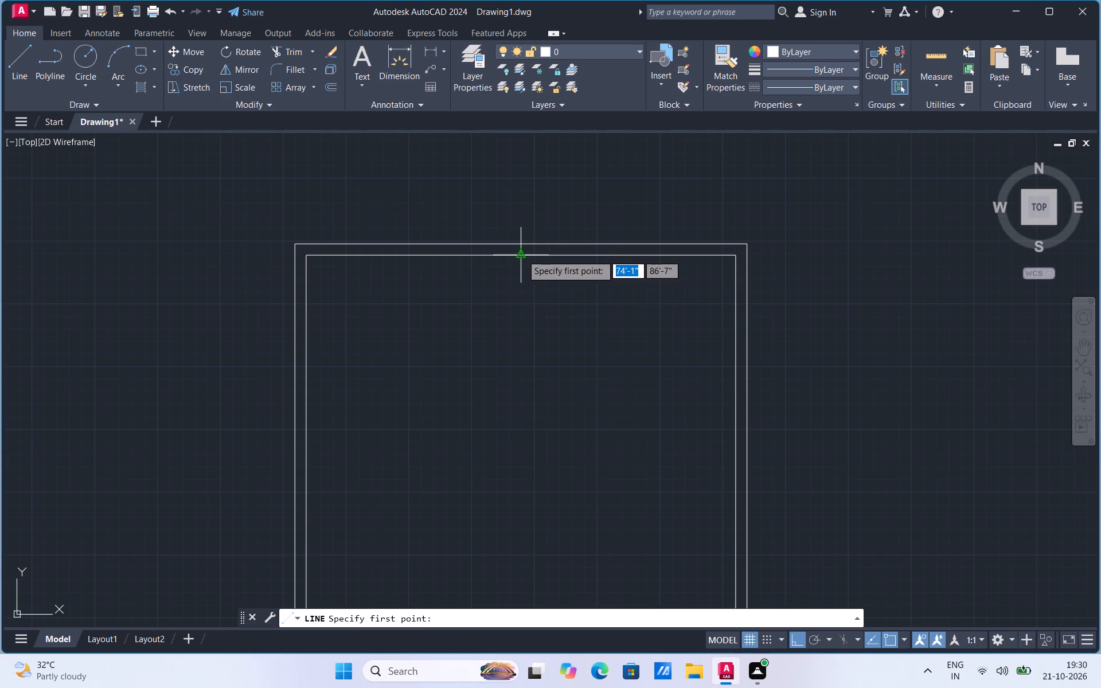
pyautogui.click(522, 255)
pyautogui.scroll(-3, 505, 320)
pyautogui.scroll(2, 516, 412)
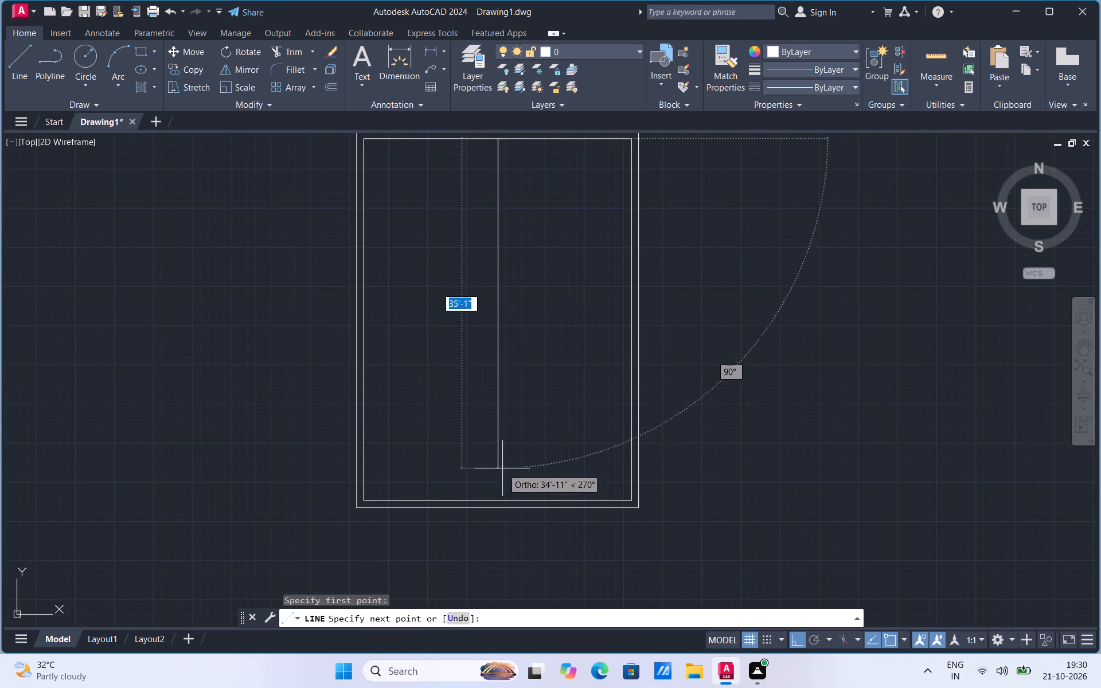
pyautogui.click(495, 498)
pyautogui.press('Escape')
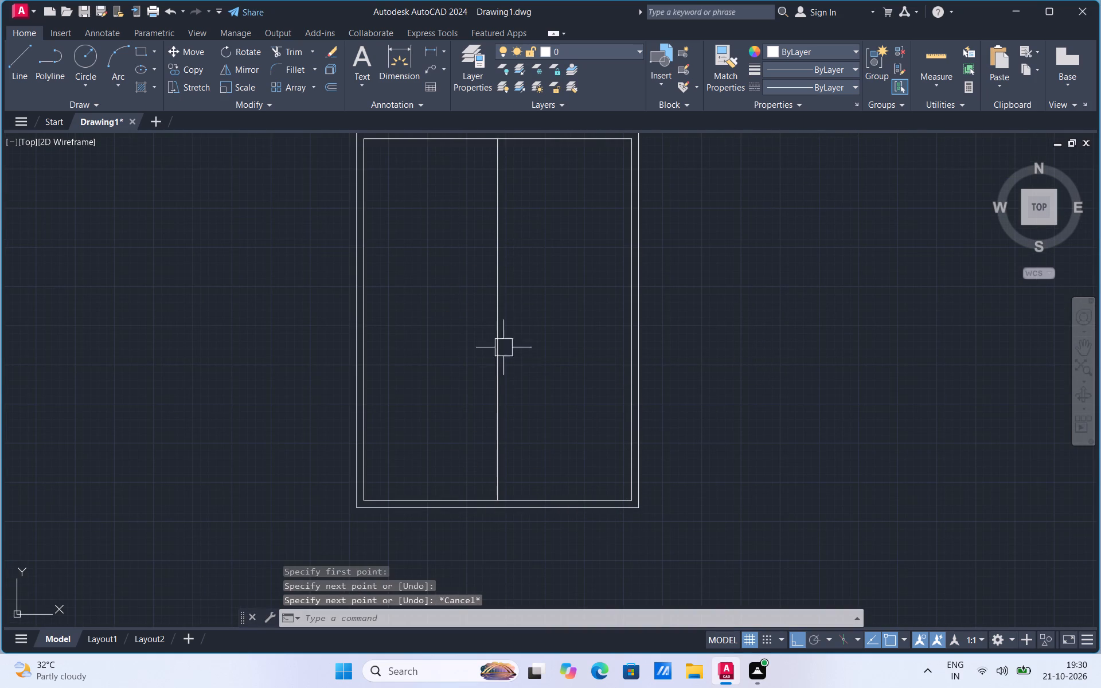
# Copy the vertical centre line 2.5" to the left from its top endpoint.
pyautogui.scroll(-2, 497, 424)
pyautogui.scroll(2, 485, 330)
pyautogui.scroll(3, 516, 295)
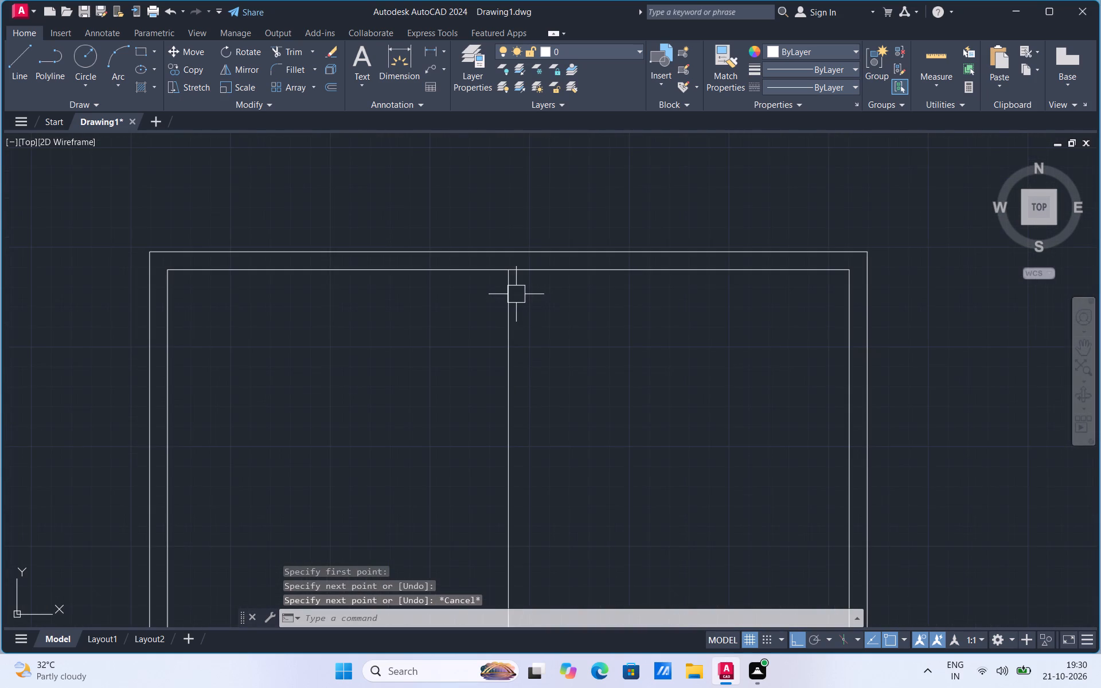
pyautogui.click(510, 287)
pyautogui.rightClick(510, 287)
pyautogui.click(576, 404)
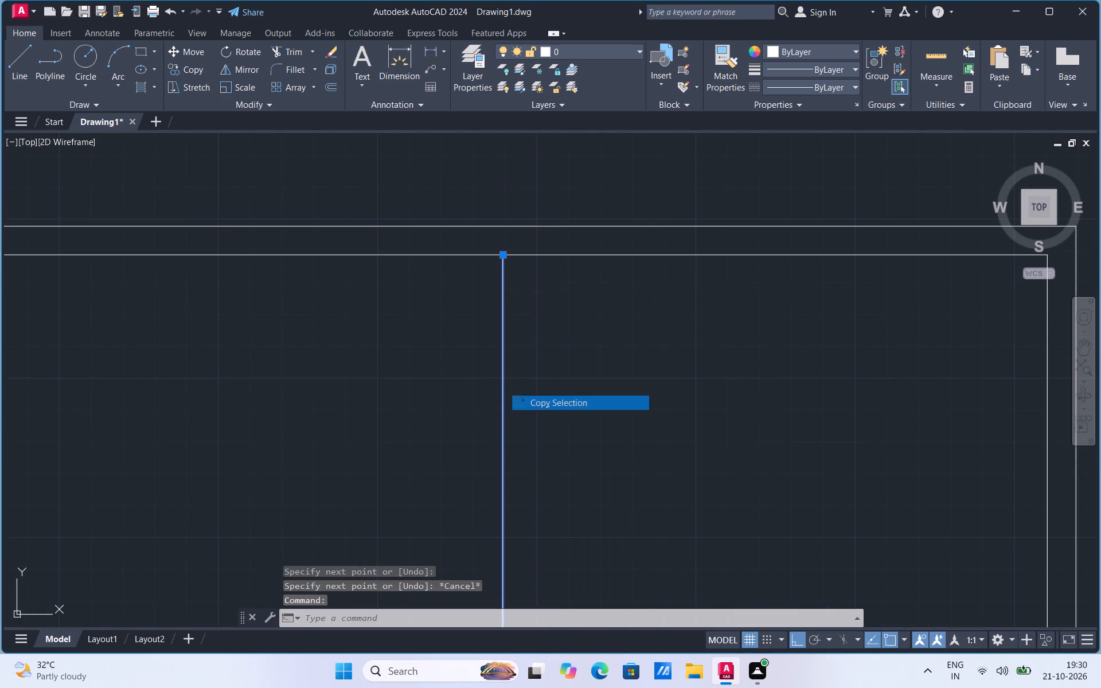
pyautogui.click(502, 251)
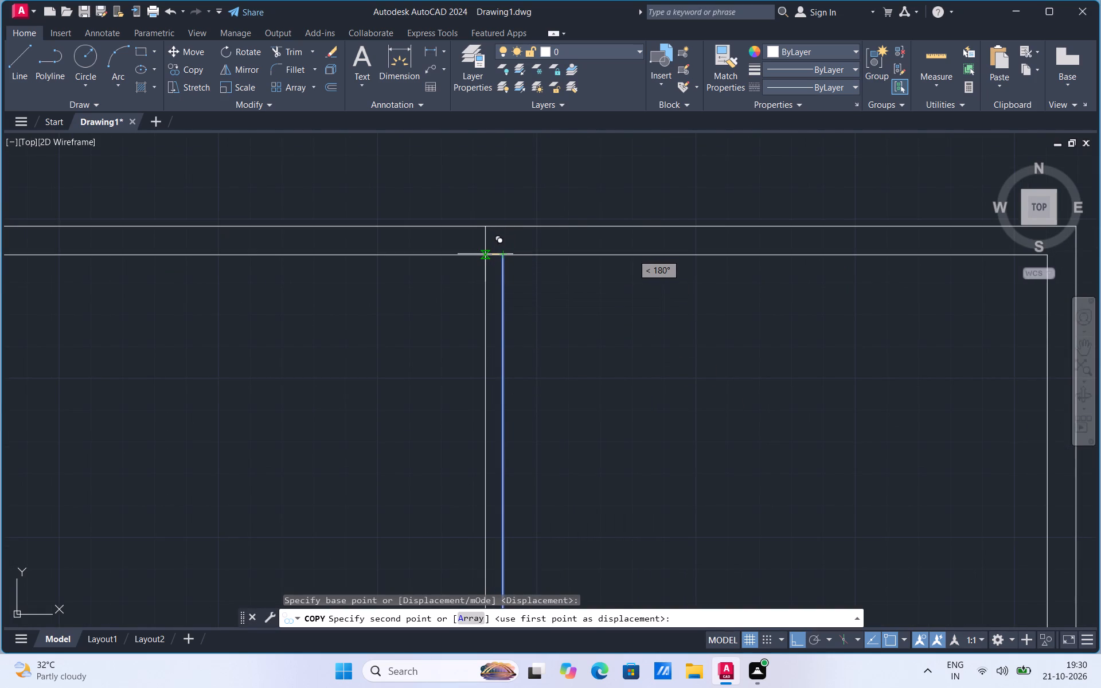
pyautogui.write('2.5')
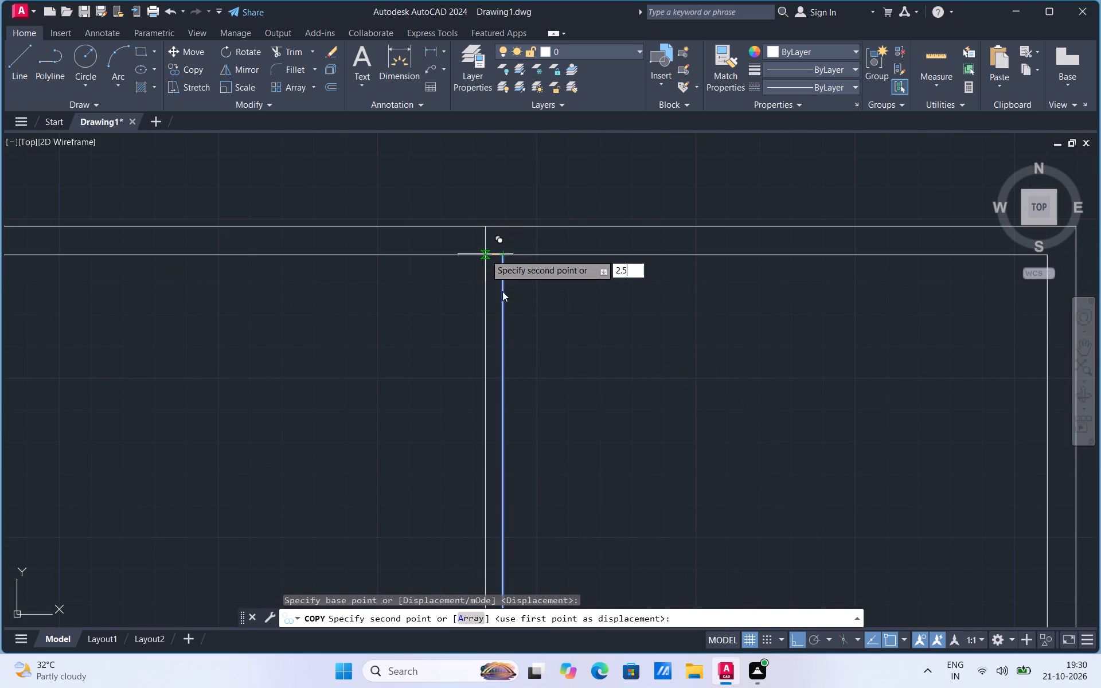
pyautogui.click(431, 342)
pyautogui.rightClick(497, 317)
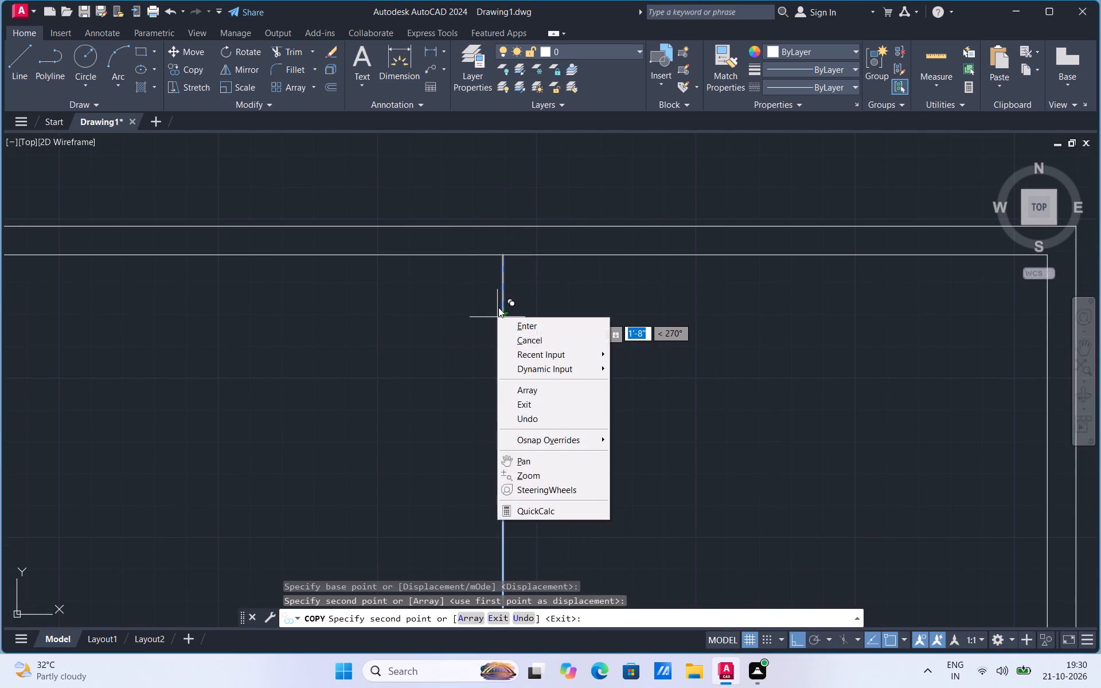
pyautogui.press('Escape')
pyautogui.press('Escape')
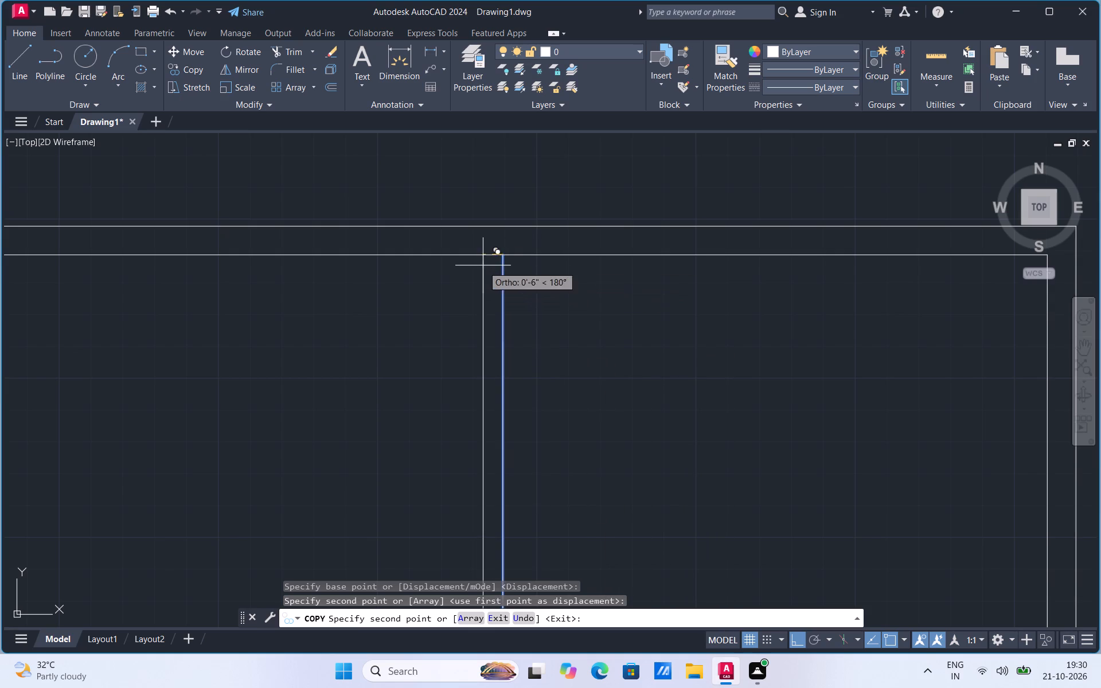
pyautogui.write('2.5')
pyautogui.press('Return')
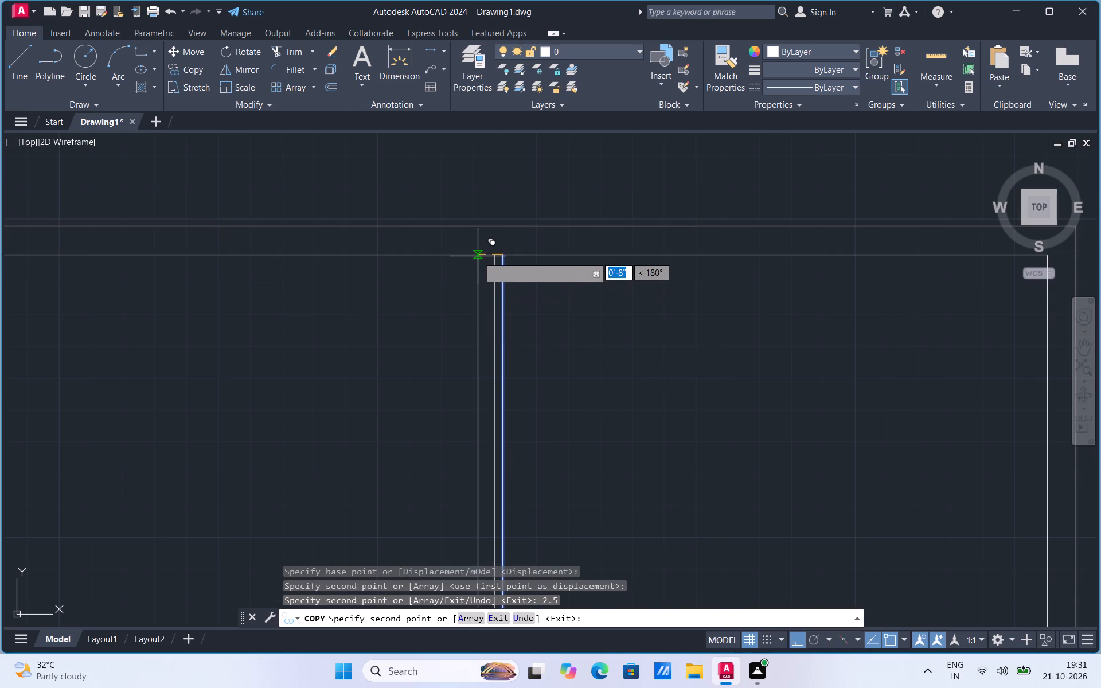
pyautogui.press('Escape')
# Erase the stray copied line that overlaps the vertical centre line.
pyautogui.click(508, 370)
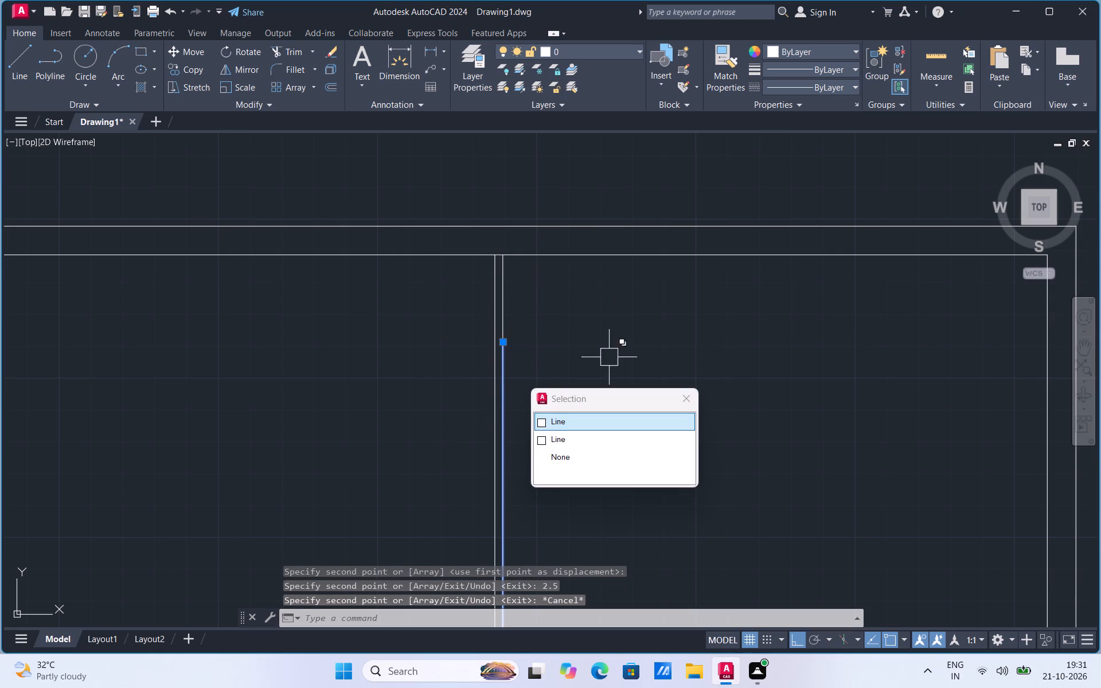
pyautogui.press('Delete')
# Copy the vertical centre line 2.5" to the right from its top endpoint.
pyautogui.click(510, 363)
pyautogui.rightClick(510, 364)
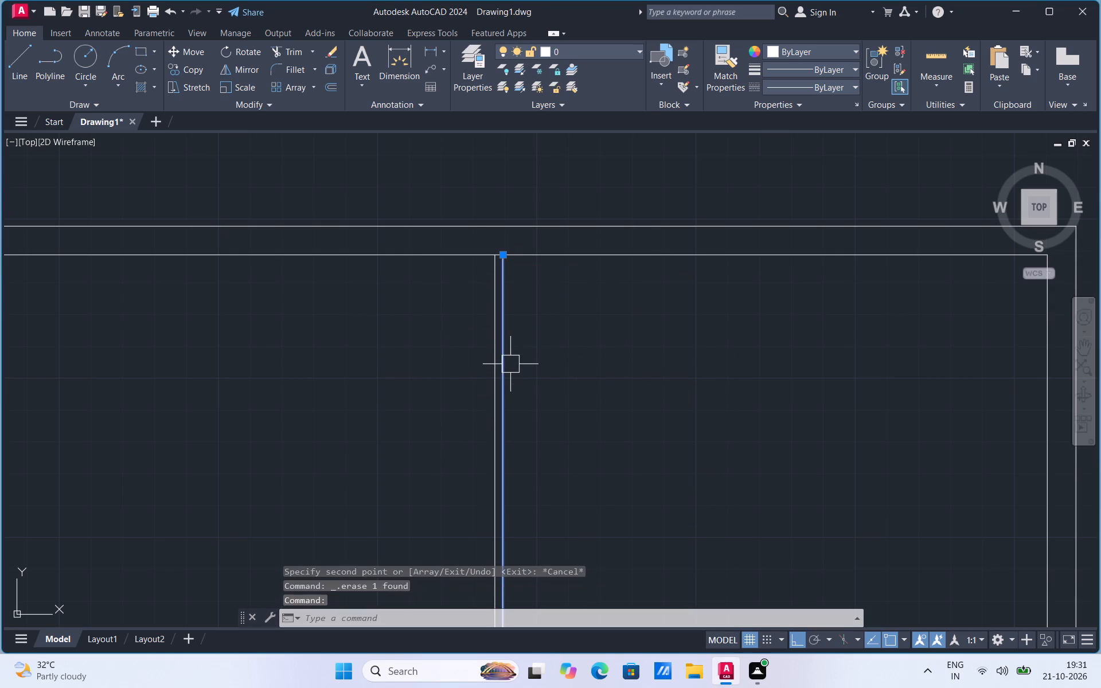
pyautogui.click(580, 136)
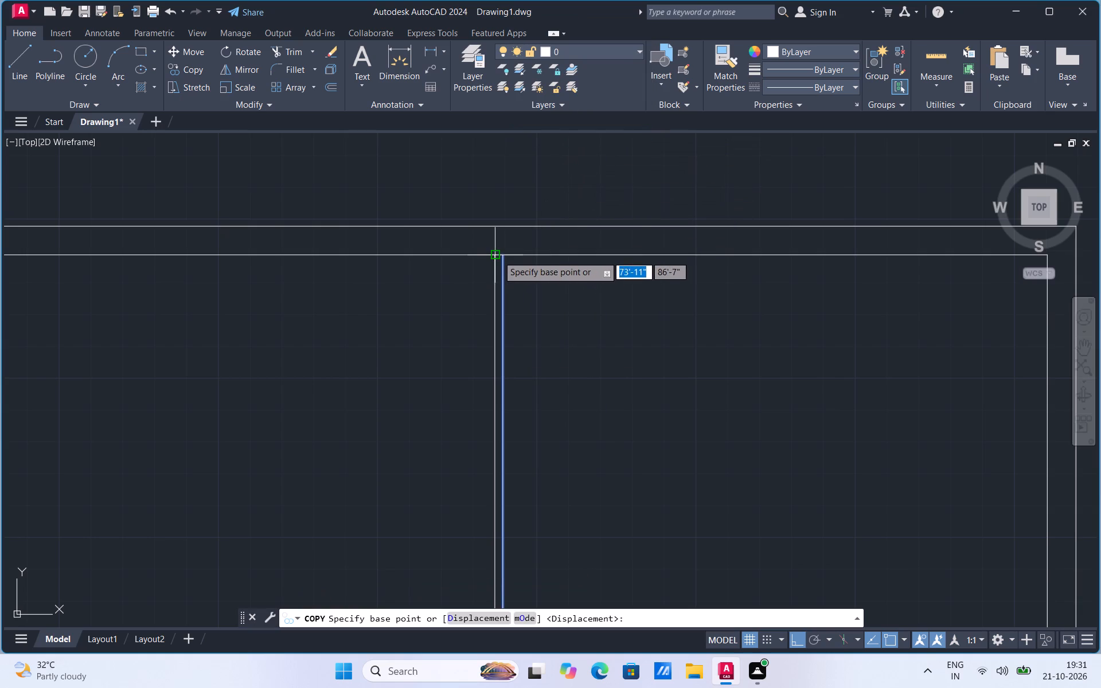
pyautogui.click(502, 256)
pyautogui.write('2.5')
pyautogui.press('Return')
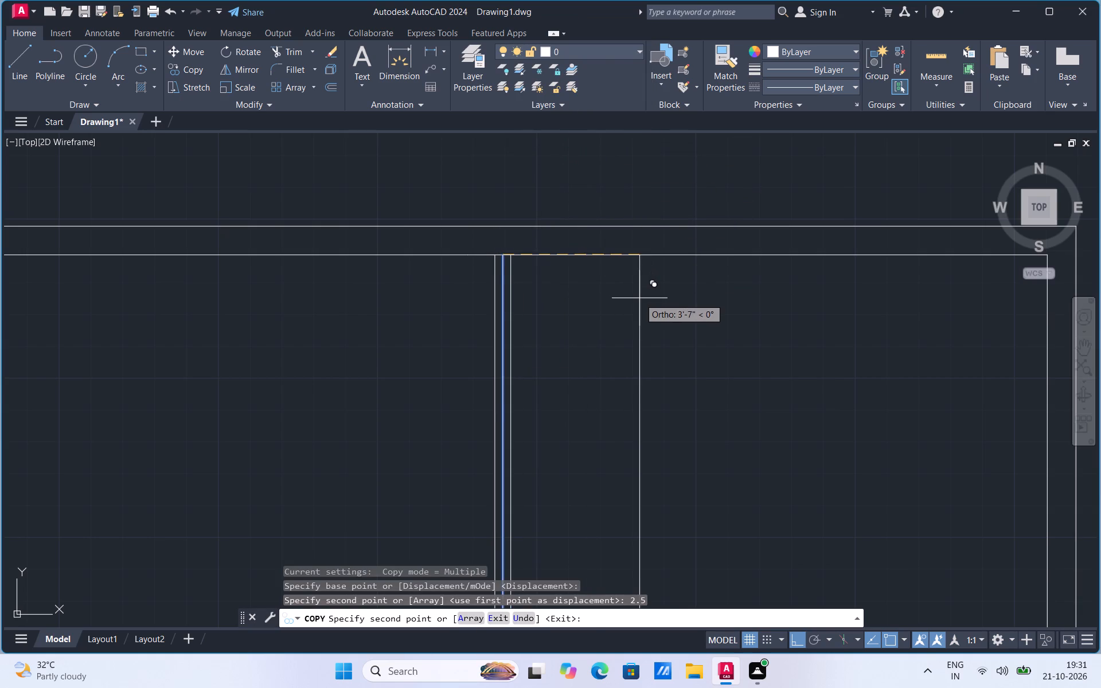
pyautogui.press('Escape')
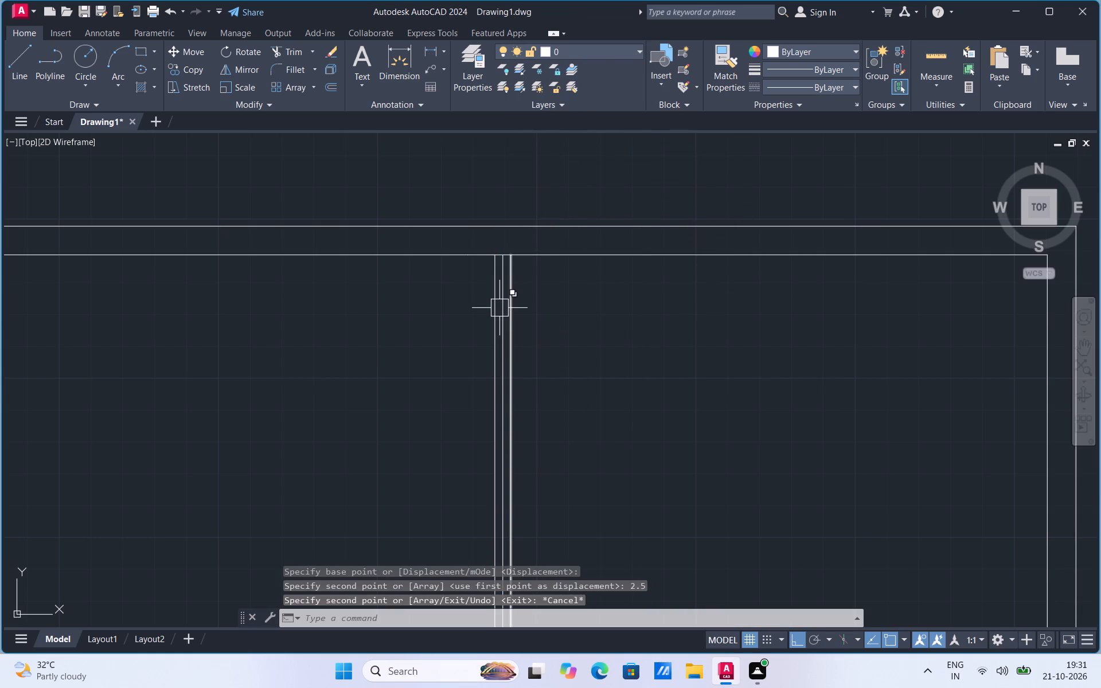
# Erase the original centre line between the two offset partition lines.
pyautogui.scroll(2, 501, 312)
pyautogui.scroll(-1, 501, 312)
pyautogui.click(504, 308)
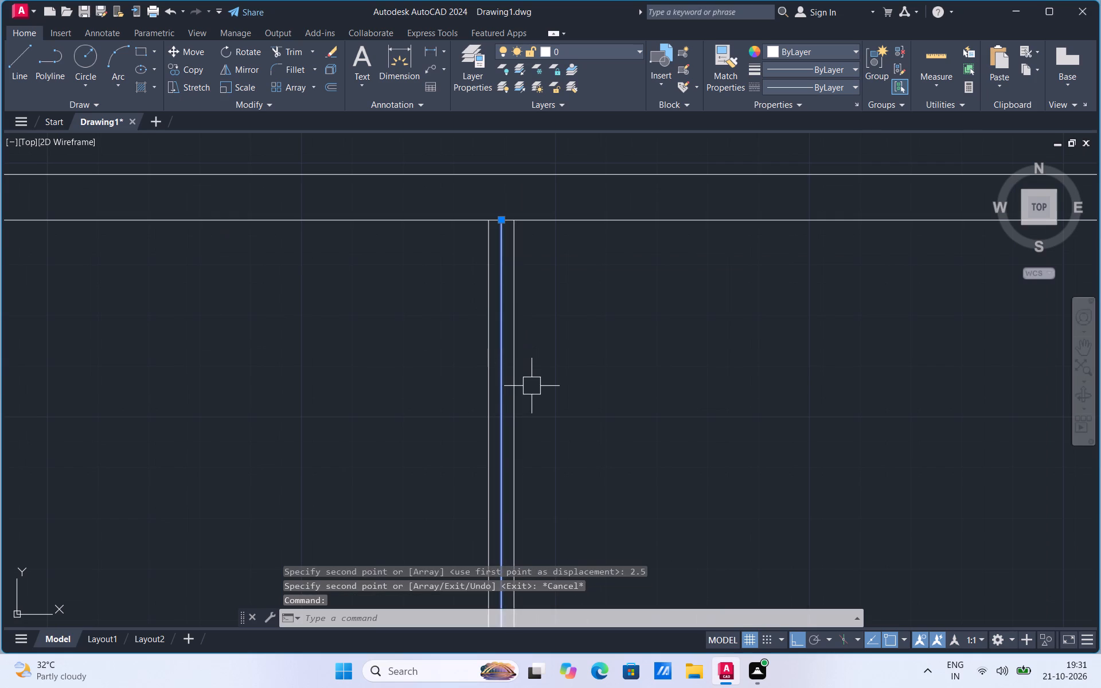
pyautogui.press('Delete')
# Add a linear dimension from the inner left wall line to the partition's left line, placed just below the top wall.
pyautogui.scroll(1, 611, 369)
pyautogui.scroll(-3, 611, 369)
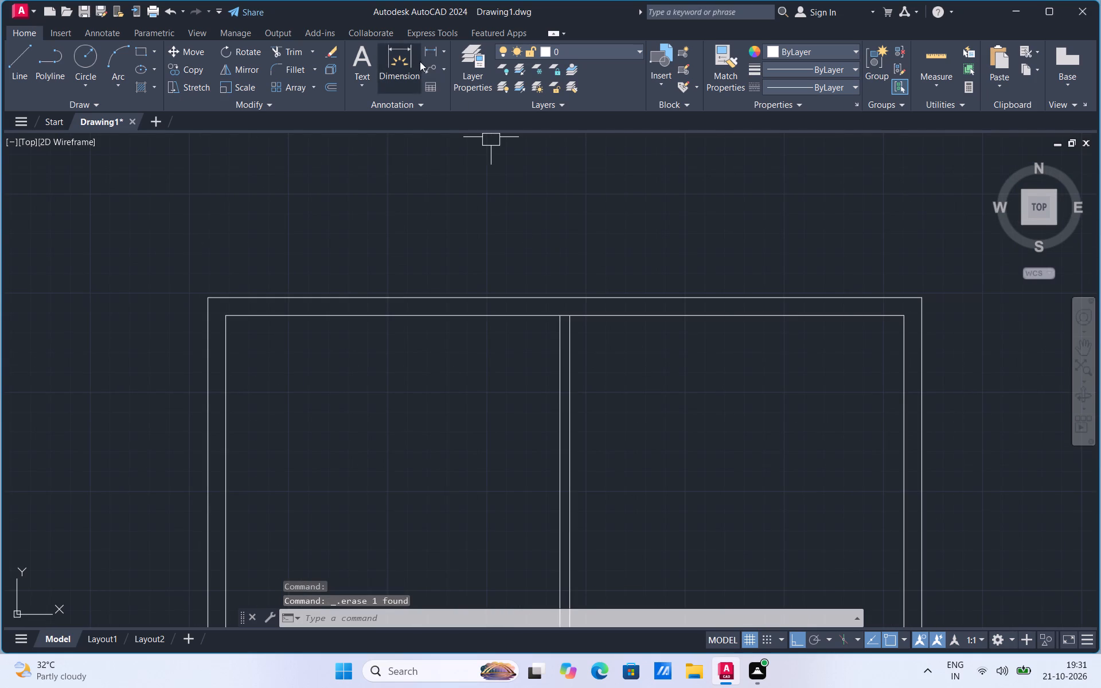
pyautogui.click(427, 51)
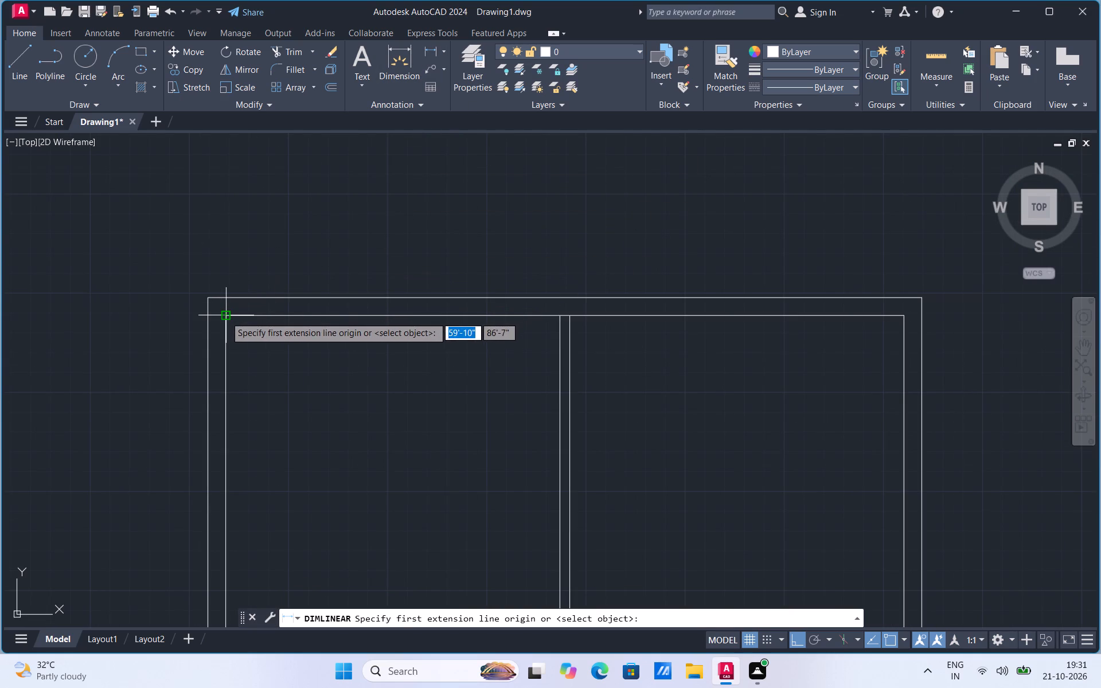
pyautogui.click(225, 316)
pyautogui.click(558, 316)
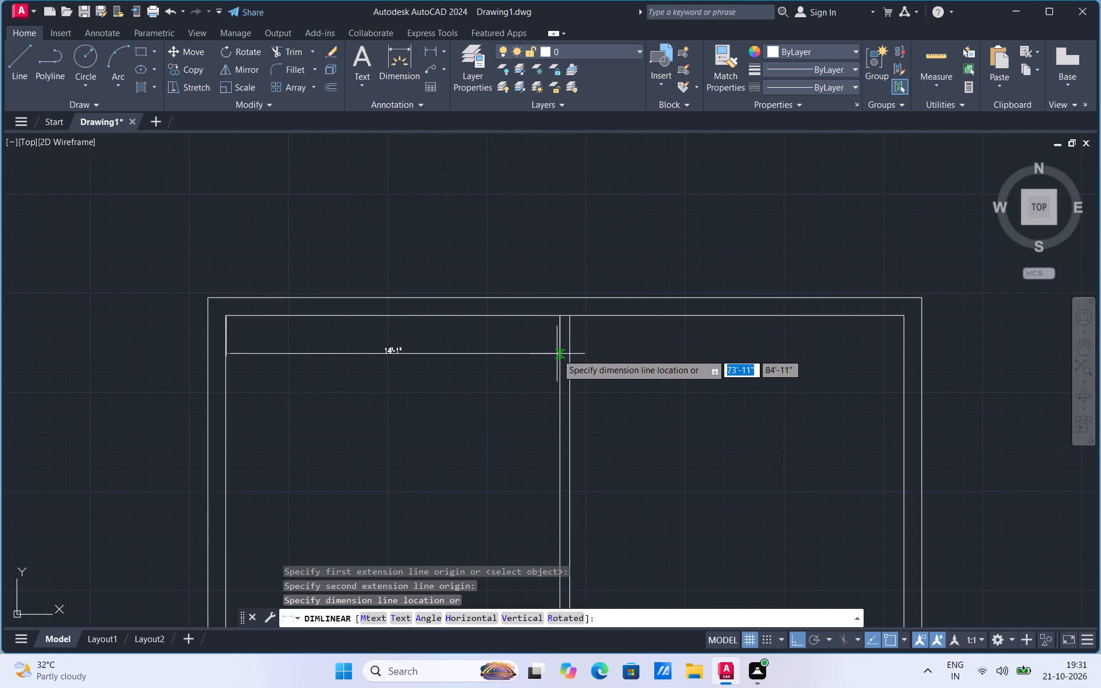
pyautogui.click(557, 354)
# Add a linear dimension from the partition's right line to the inner right wall line, level with the left room's dimension.
pyautogui.click(432, 53)
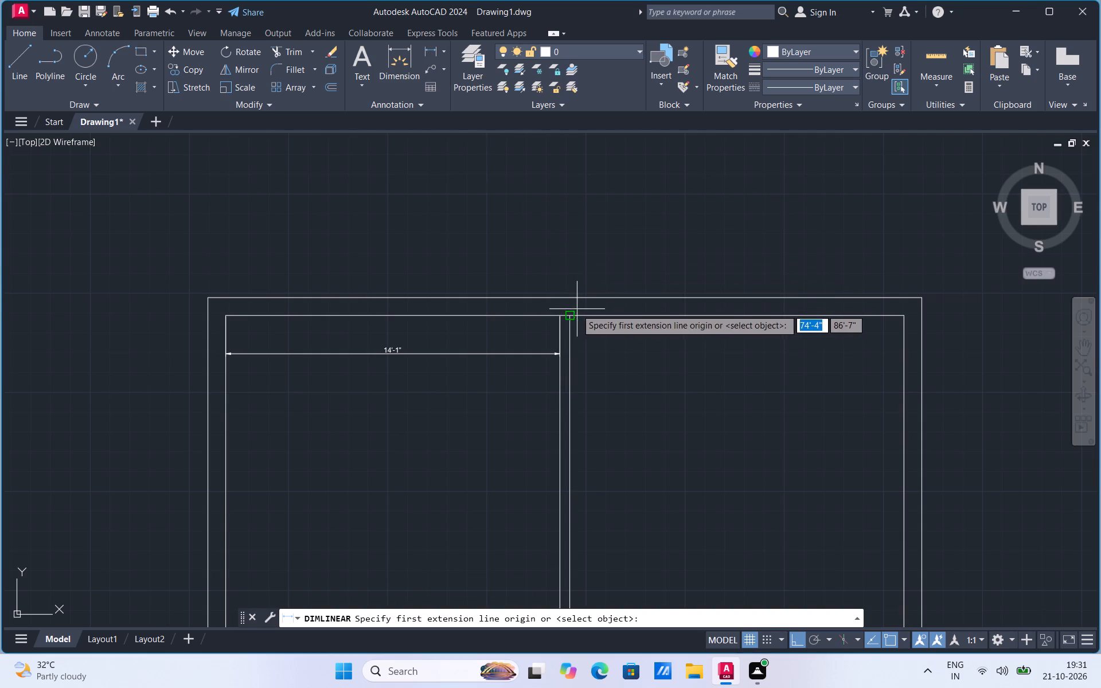
pyautogui.click(572, 312)
pyautogui.click(905, 316)
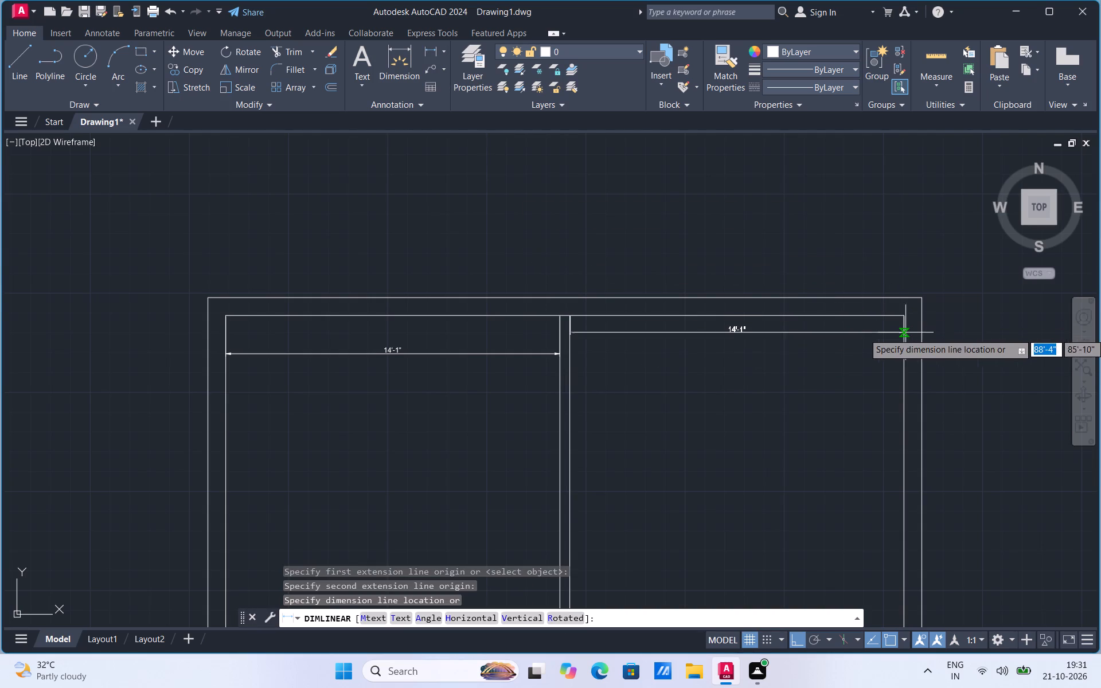
pyautogui.click(904, 354)
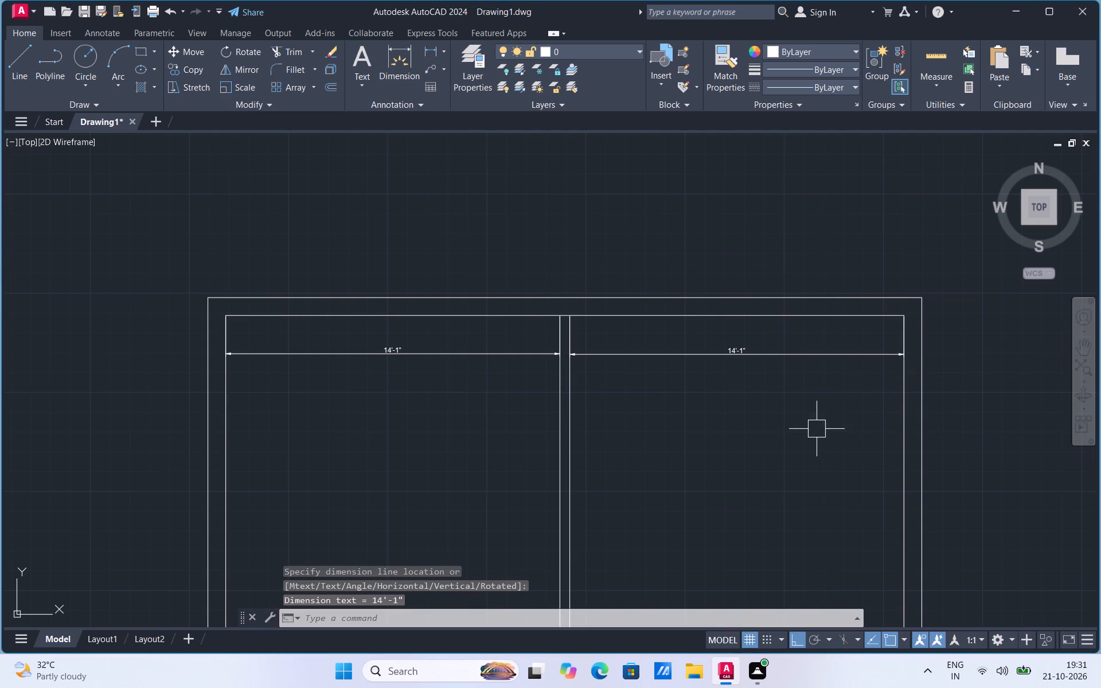
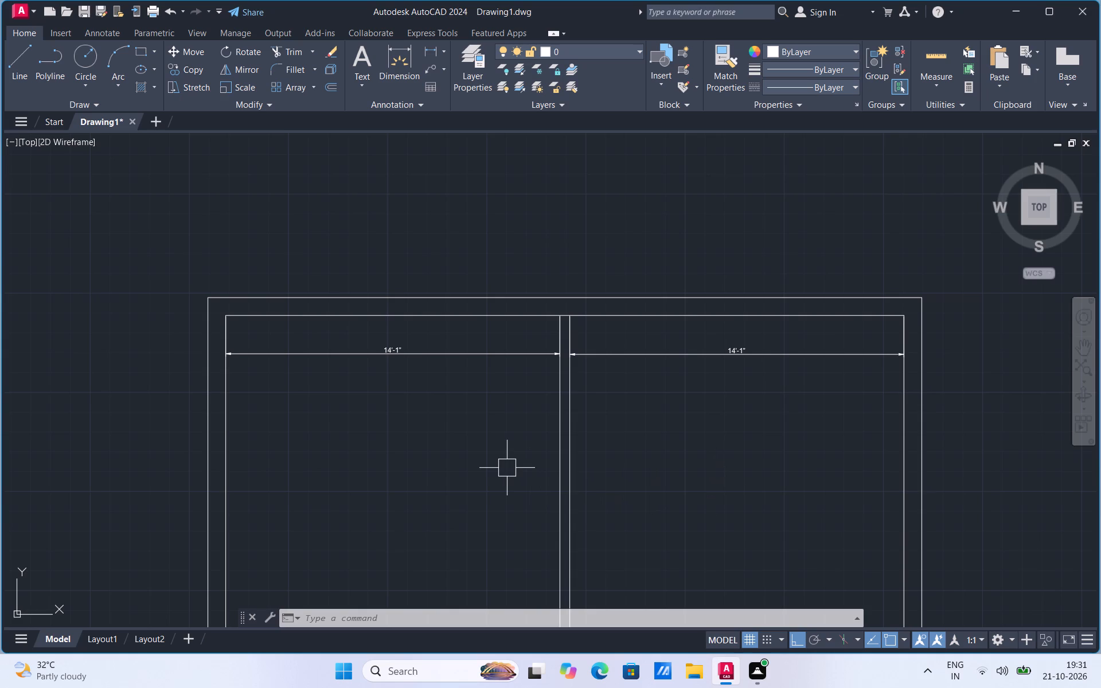
# Erase both vertical partition lines together with the two room-width dimensions below the top wall.
pyautogui.click(569, 405)
pyautogui.click(553, 413)
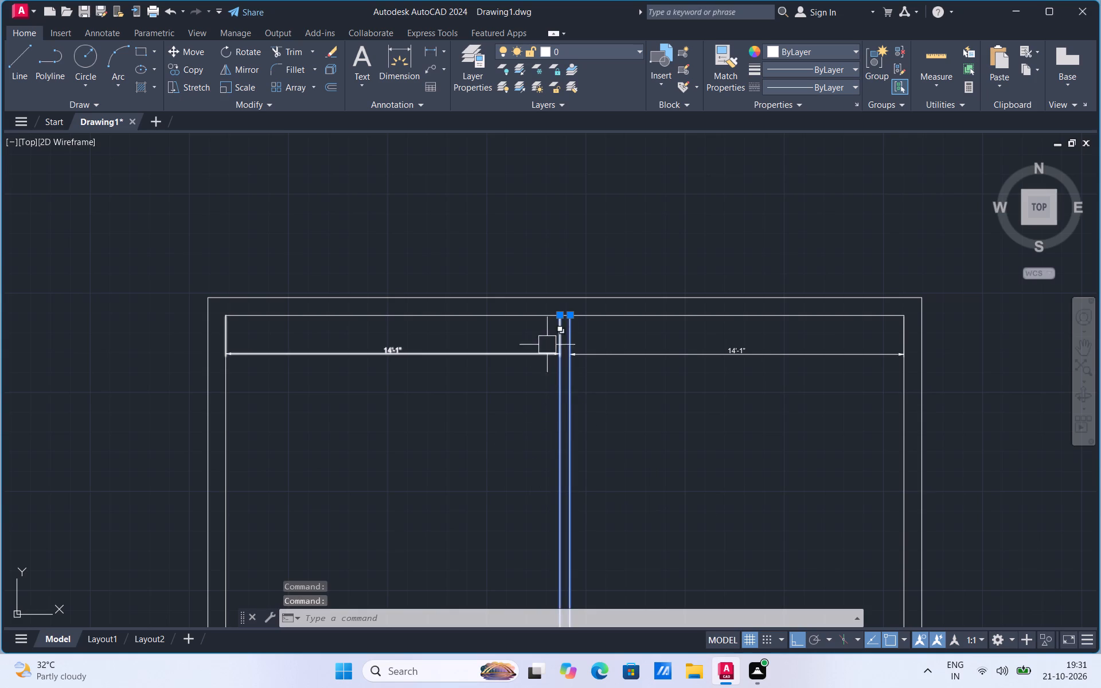
pyautogui.moveTo(535, 358); pyautogui.dragTo(541, 358)
pyautogui.click(606, 354)
pyautogui.press('Delete')
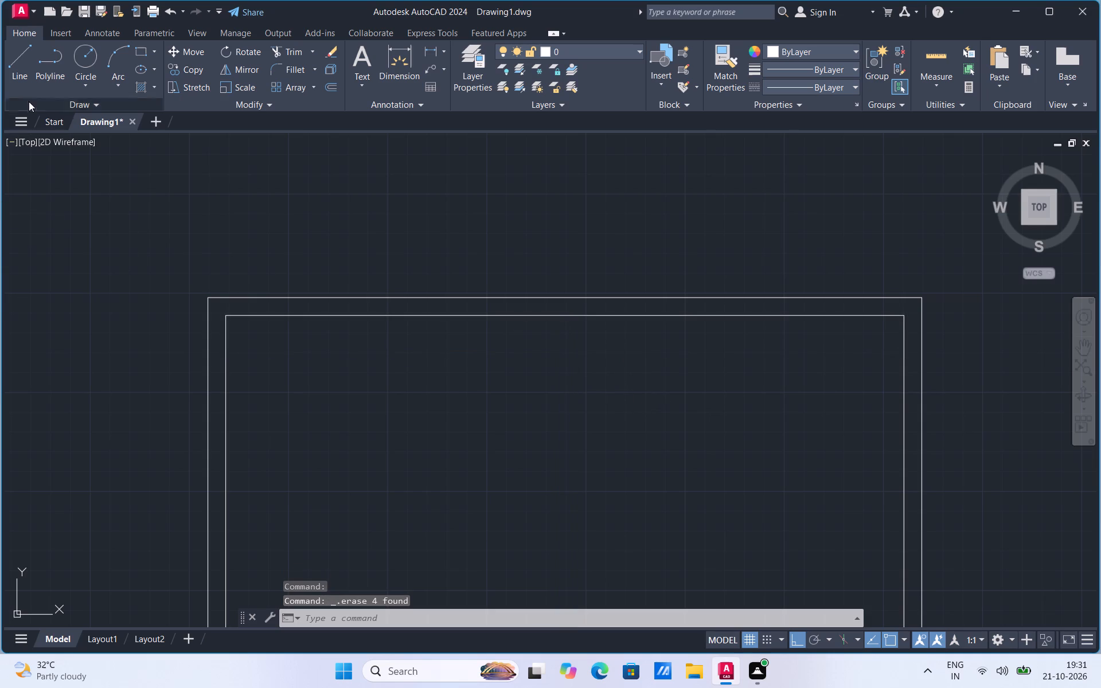
# Draw a vertical centre line from the midpoint of the inner top wall line to the inner bottom wall line.
pyautogui.click(20, 83)
pyautogui.click(563, 315)
pyautogui.scroll(-3, 563, 315)
pyautogui.click(566, 539)
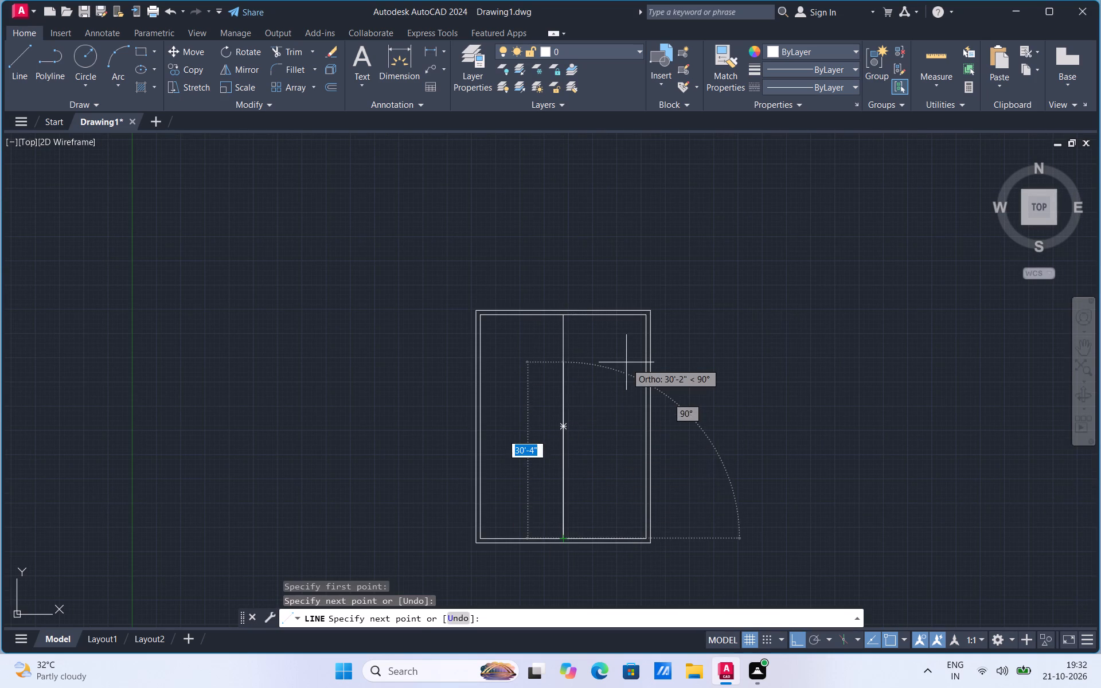
pyautogui.press('Escape')
# Copy the vertical centre line 4.5" to the left from its top endpoint.
pyautogui.scroll(5, 567, 329)
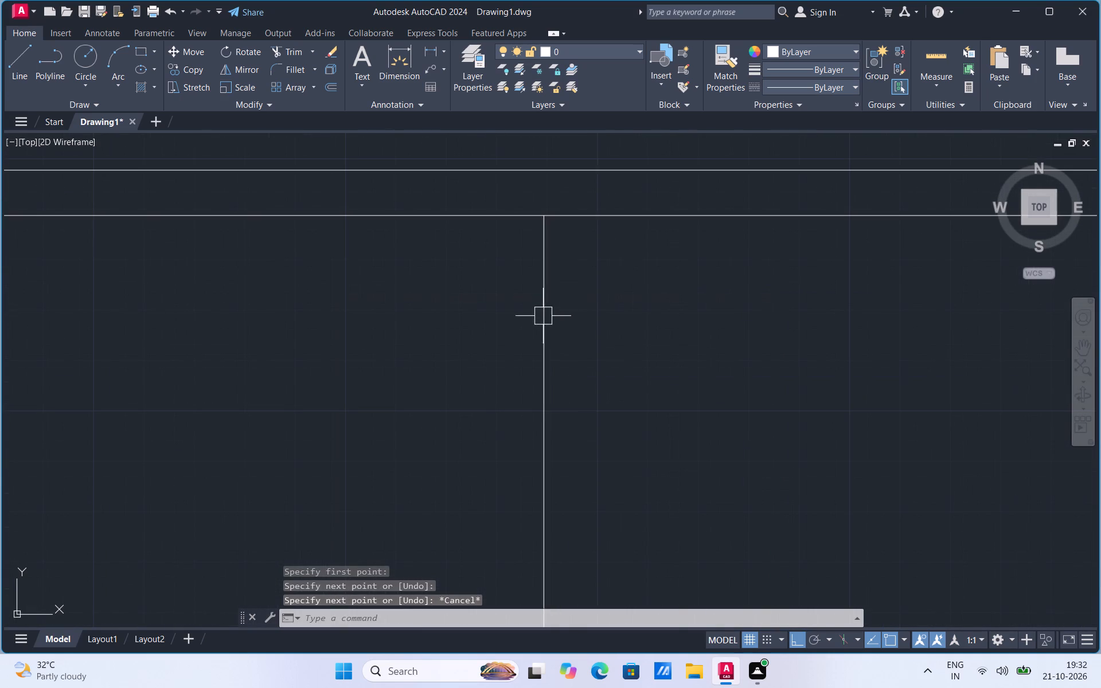
pyautogui.click(542, 316)
pyautogui.rightClick(542, 316)
pyautogui.click(583, 424)
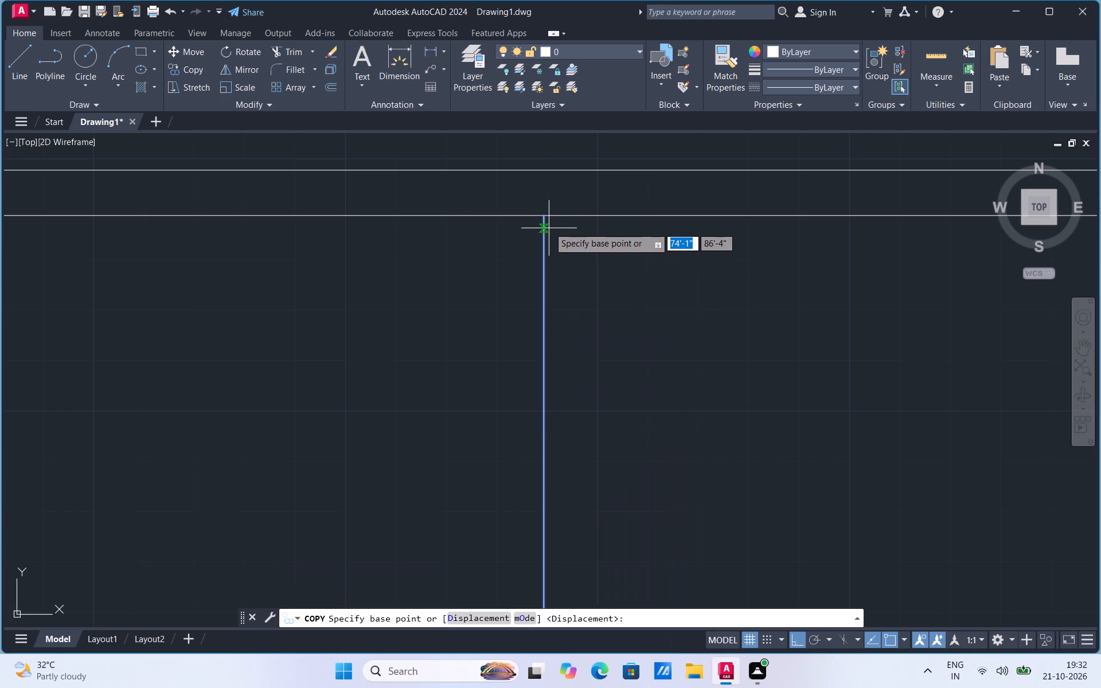
pyautogui.click(541, 214)
pyautogui.write('4.5')
pyautogui.press('Return')
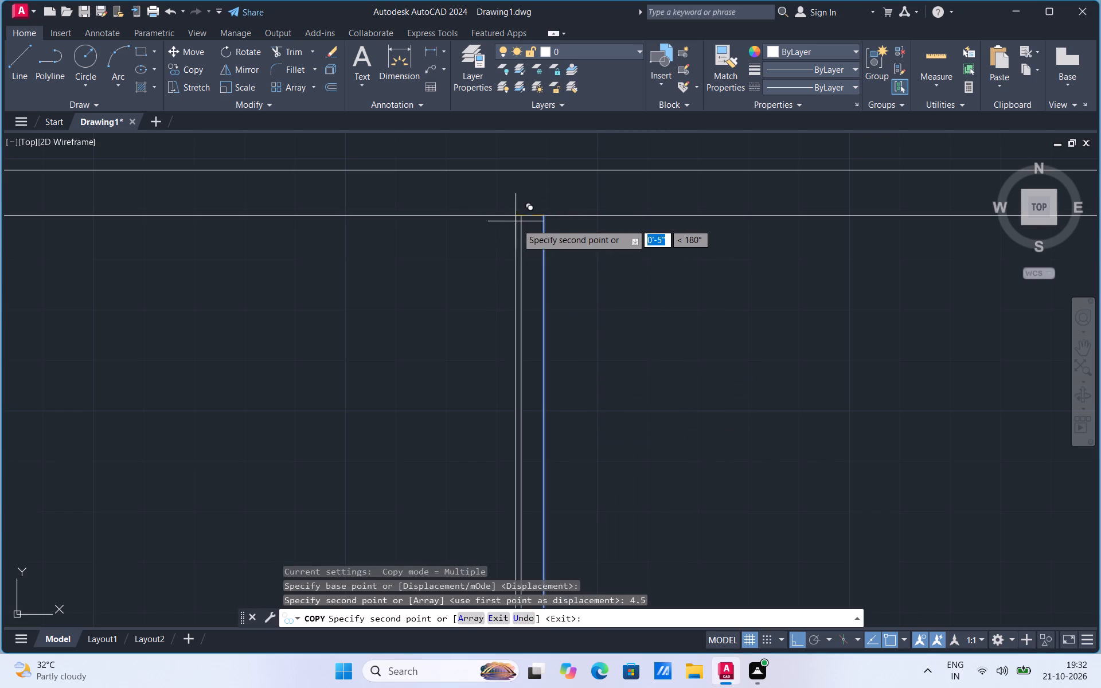
pyautogui.press('Escape')
# Copy the vertical centre line 4.5" to the right from its top endpoint.
pyautogui.click(542, 299)
pyautogui.rightClick(542, 299)
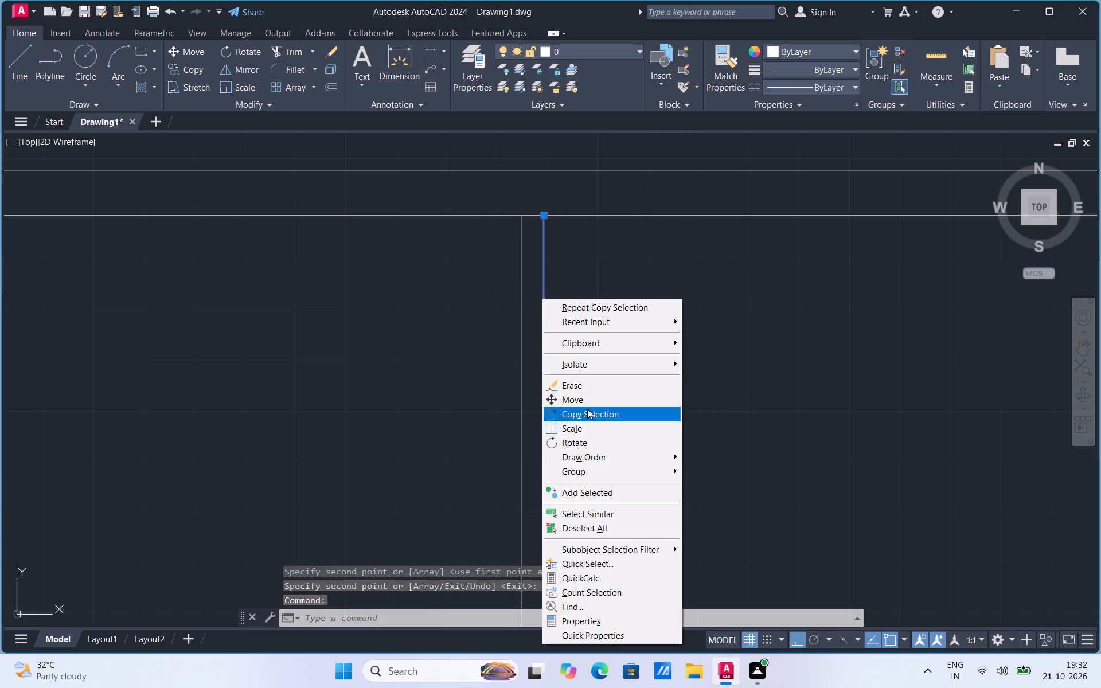
pyautogui.click(587, 412)
pyautogui.click(543, 214)
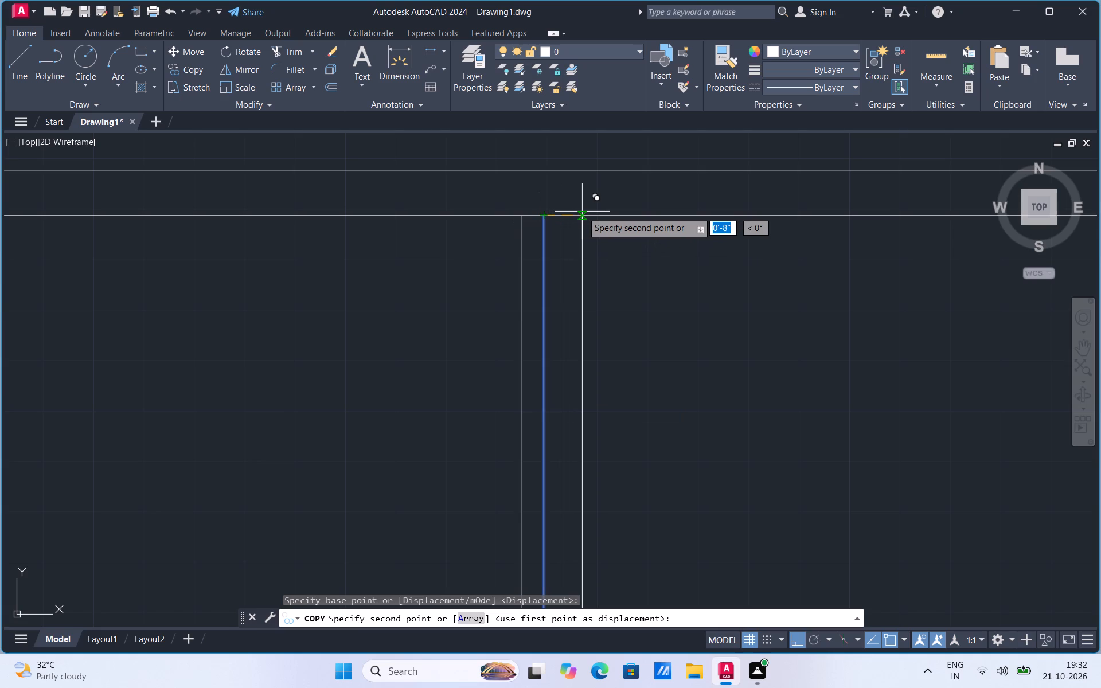
pyautogui.write('4.5')
pyautogui.press('Return')
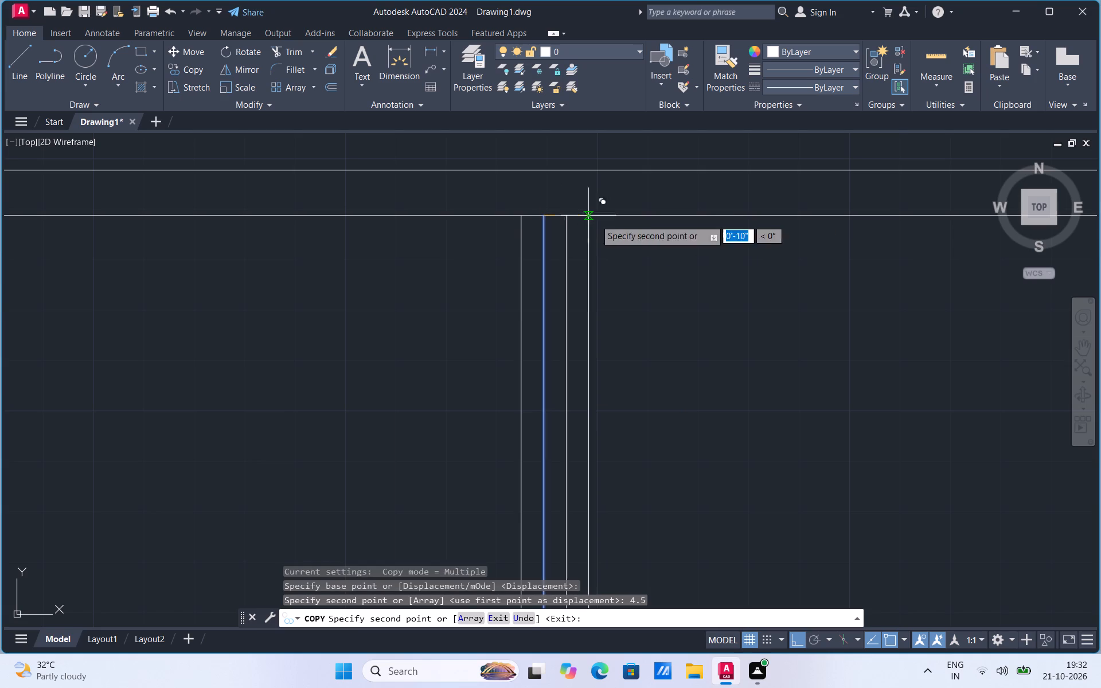
pyautogui.press('Escape')
# Erase the original centre line between the two offset partition lines.
pyautogui.click(544, 287)
pyautogui.press('Delete')
# Add a linear dimension from the inner left wall line to the partition's left line, just below the top wall.
pyautogui.scroll(-2, 635, 395)
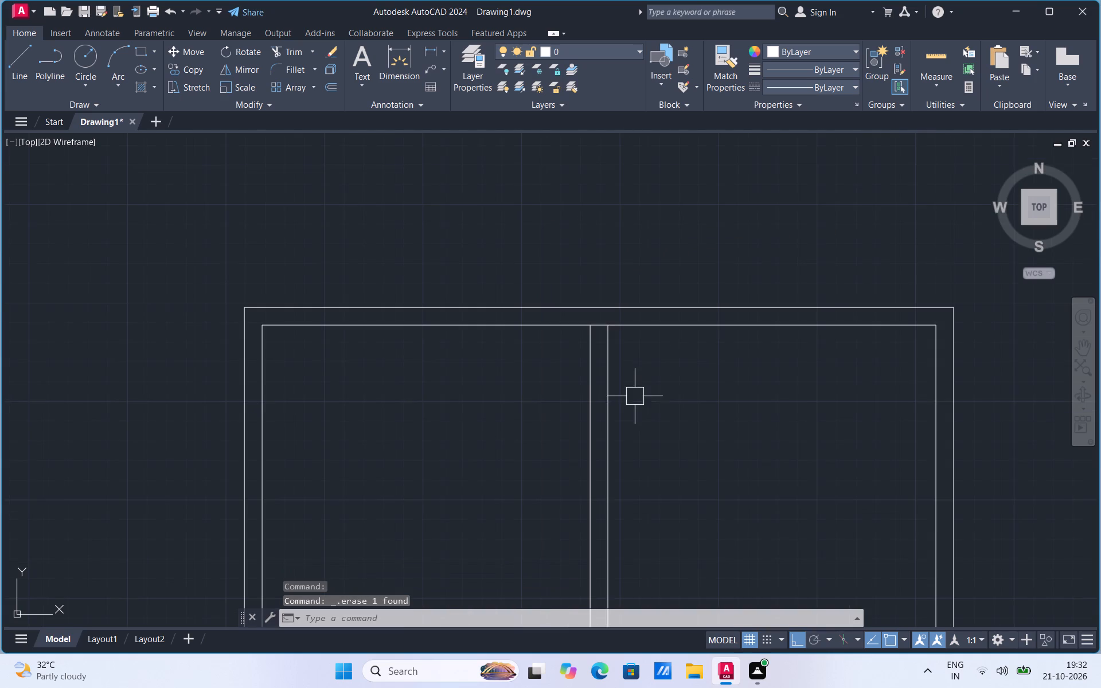
pyautogui.click(428, 50)
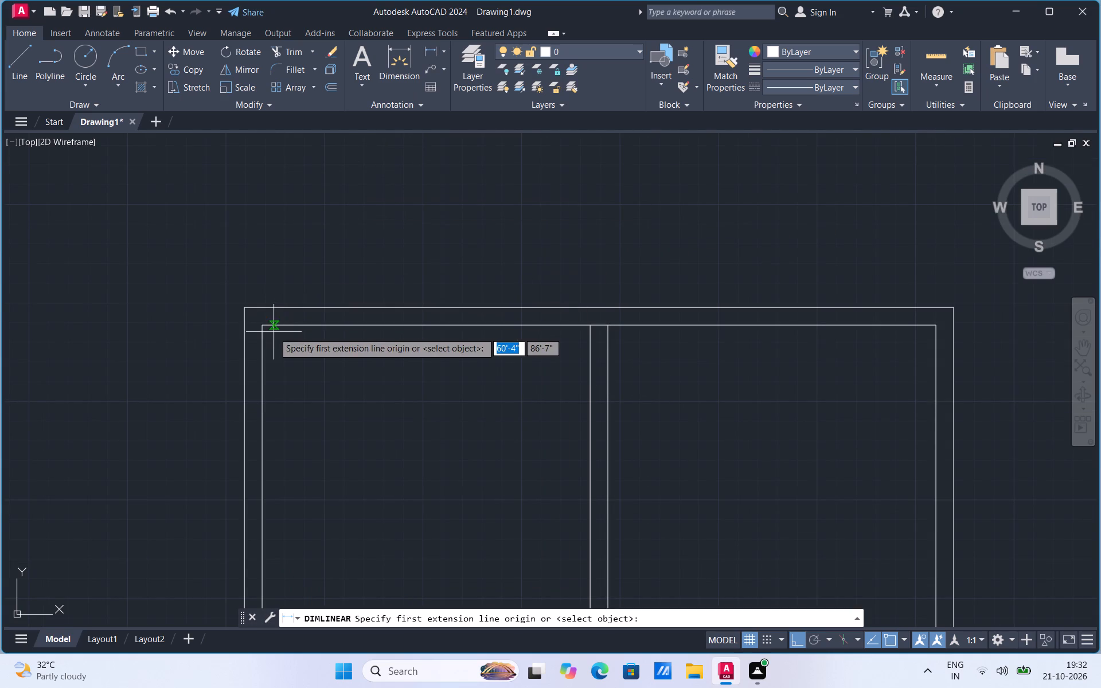
pyautogui.click(264, 327)
pyautogui.click(590, 325)
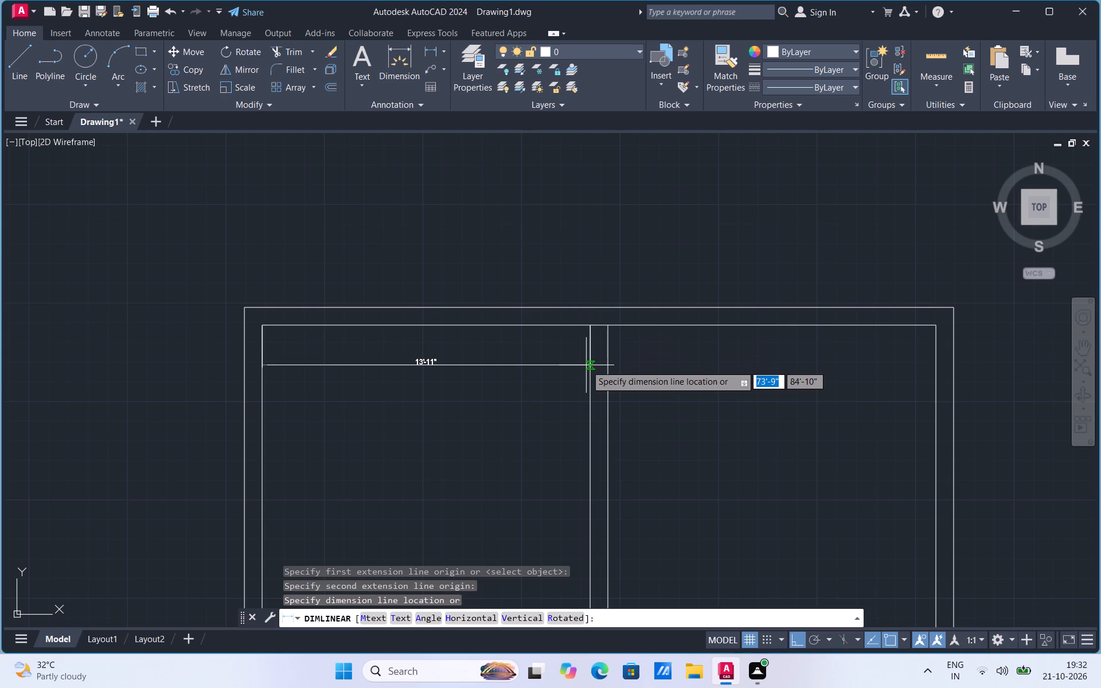
pyautogui.click(586, 365)
# Add a linear dimension from the partition's right line to the inner right wall line, roughly level with the left room's dimension.
pyautogui.click(435, 50)
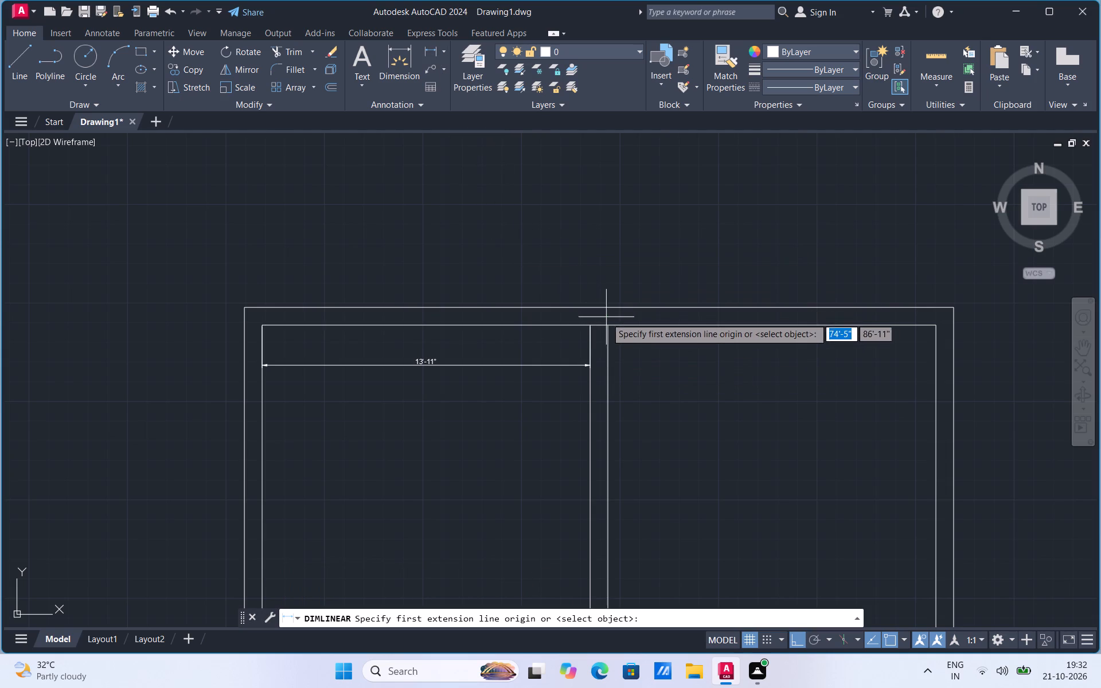
pyautogui.click(609, 327)
pyautogui.click(934, 326)
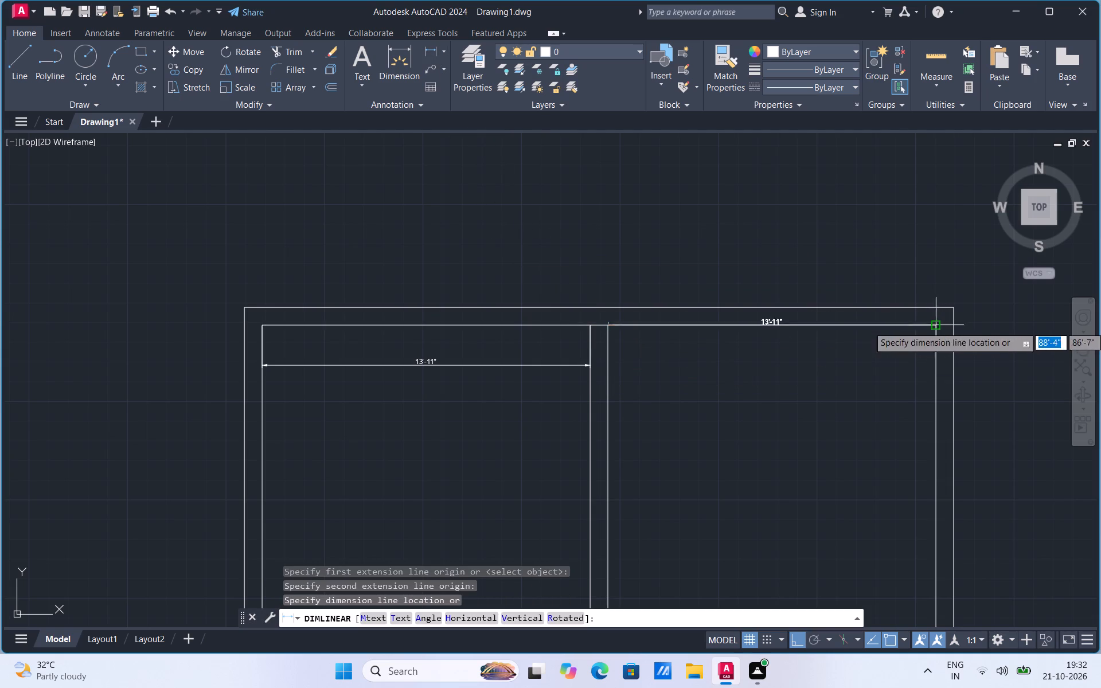
pyautogui.click(923, 366)
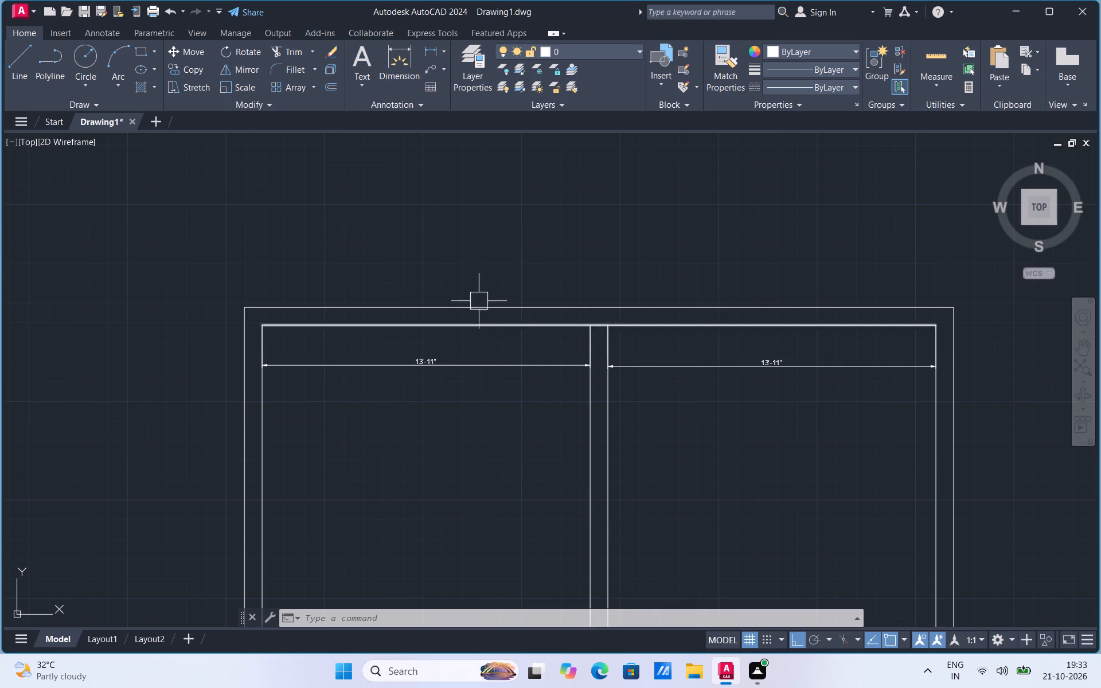
# Copy the inner top wall line 12' straight down from its left endpoint.
pyautogui.scroll(-3, 477, 296)
pyautogui.scroll(2, 518, 335)
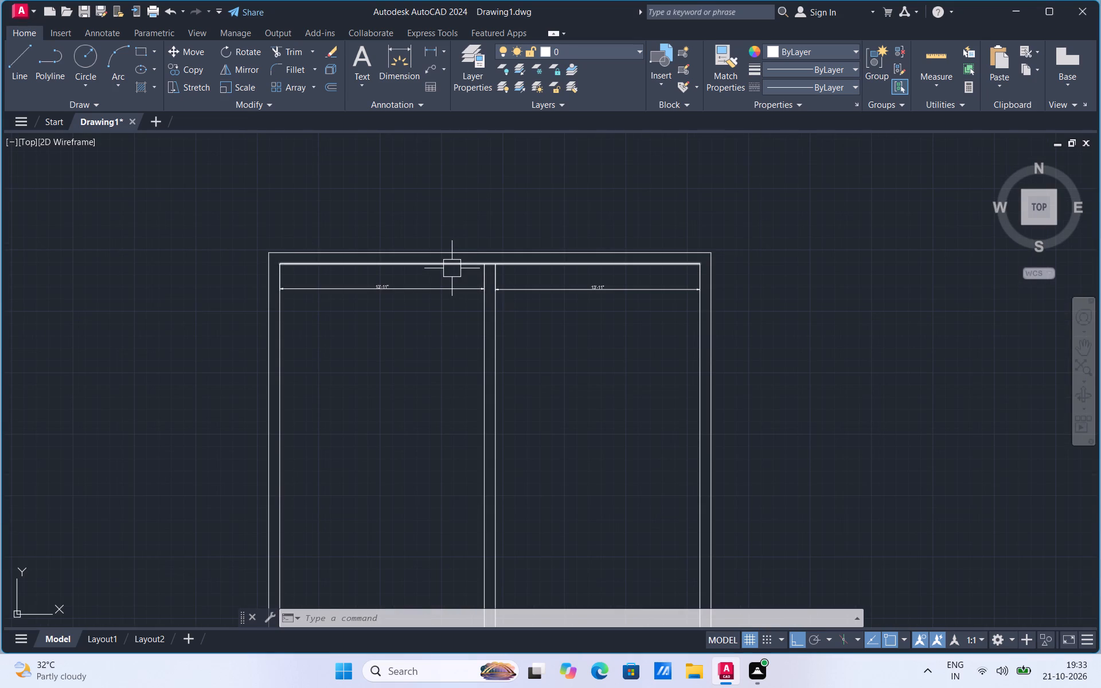
pyautogui.click(452, 268)
pyautogui.rightClick(452, 268)
pyautogui.click(500, 387)
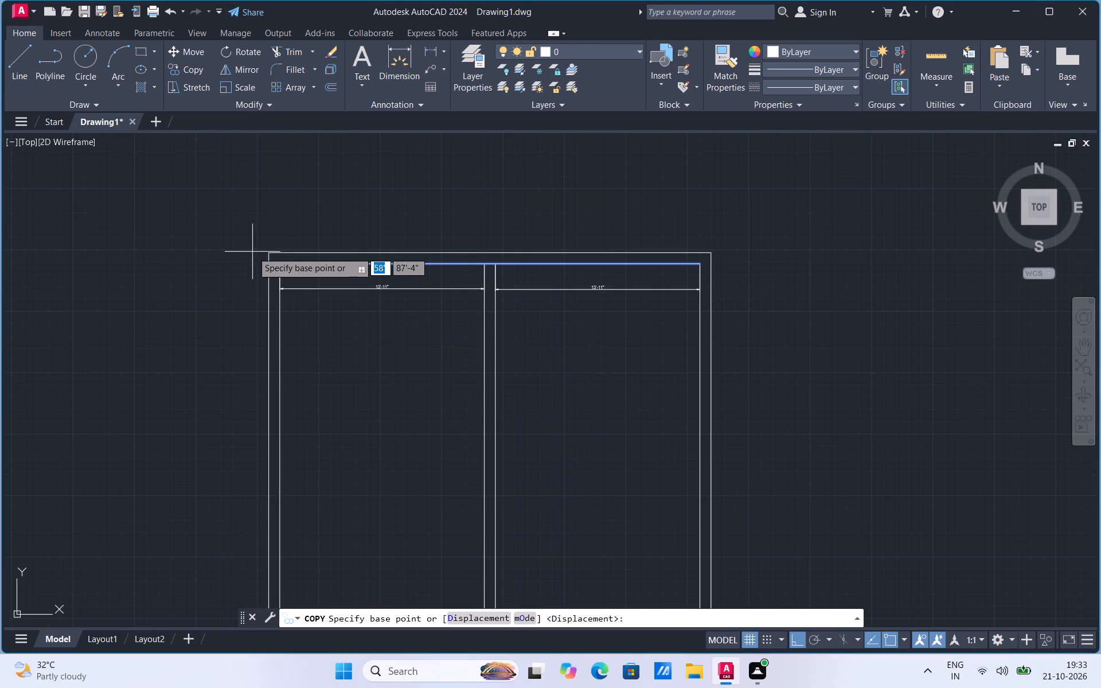
pyautogui.click(283, 264)
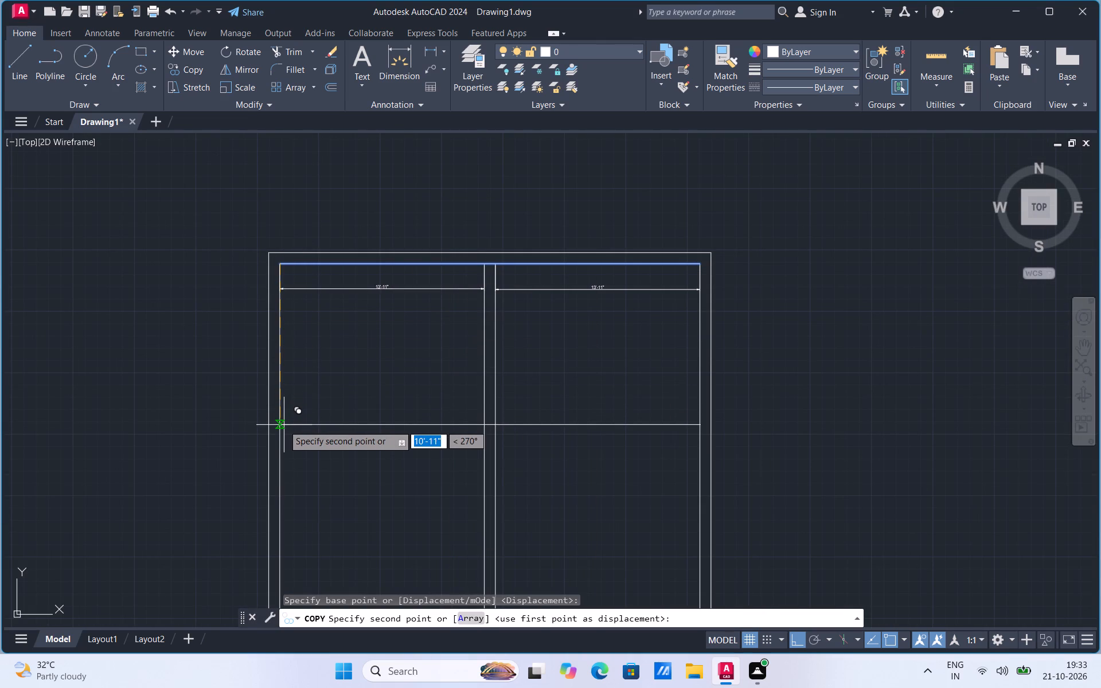
pyautogui.write('12')
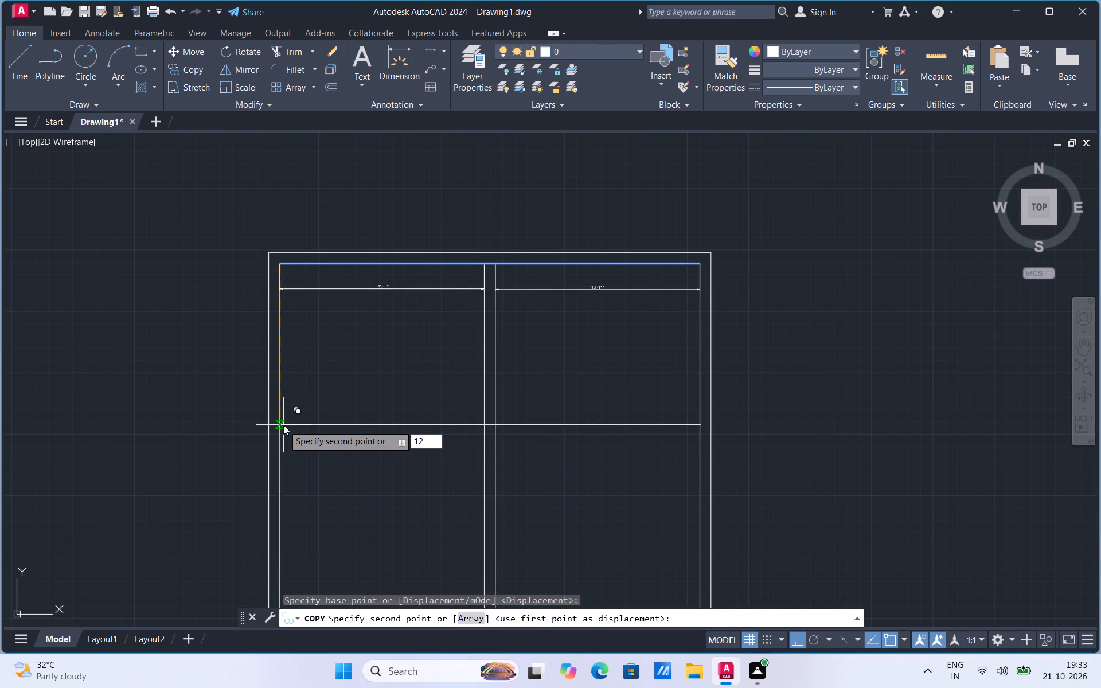
pyautogui.press("'")
pyautogui.press('Return')
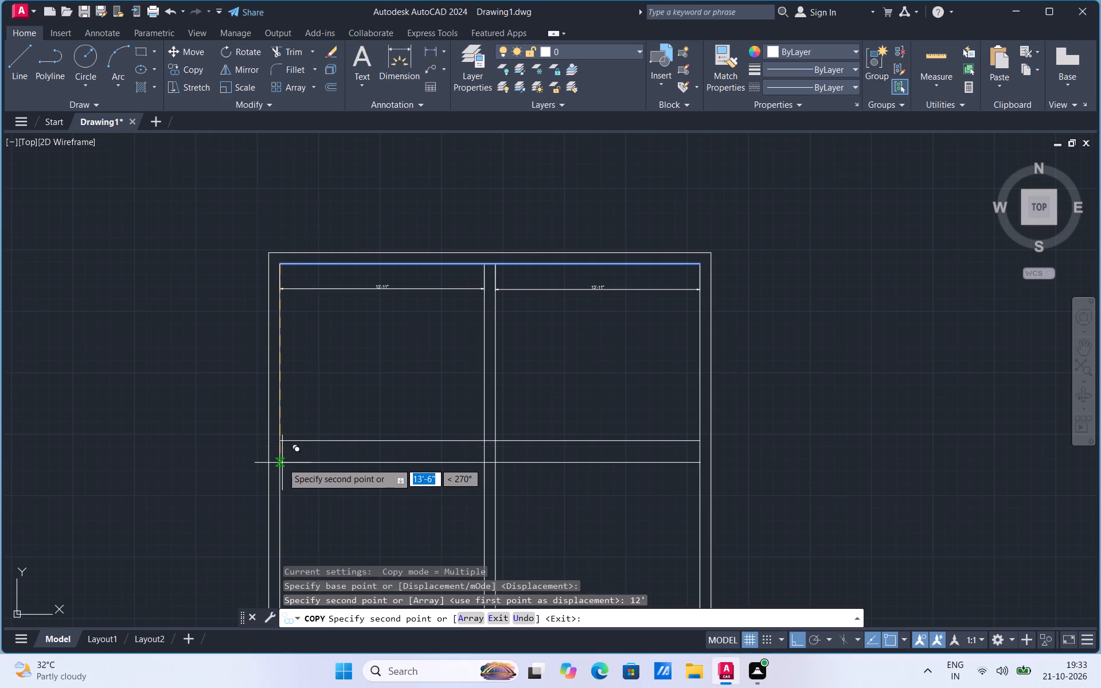
pyautogui.press('Escape')
# Copy the new horizontal line 9" down from its left endpoint to form the upper cross wall.
pyautogui.click(311, 445)
pyautogui.rightClick(311, 445)
pyautogui.click(349, 215)
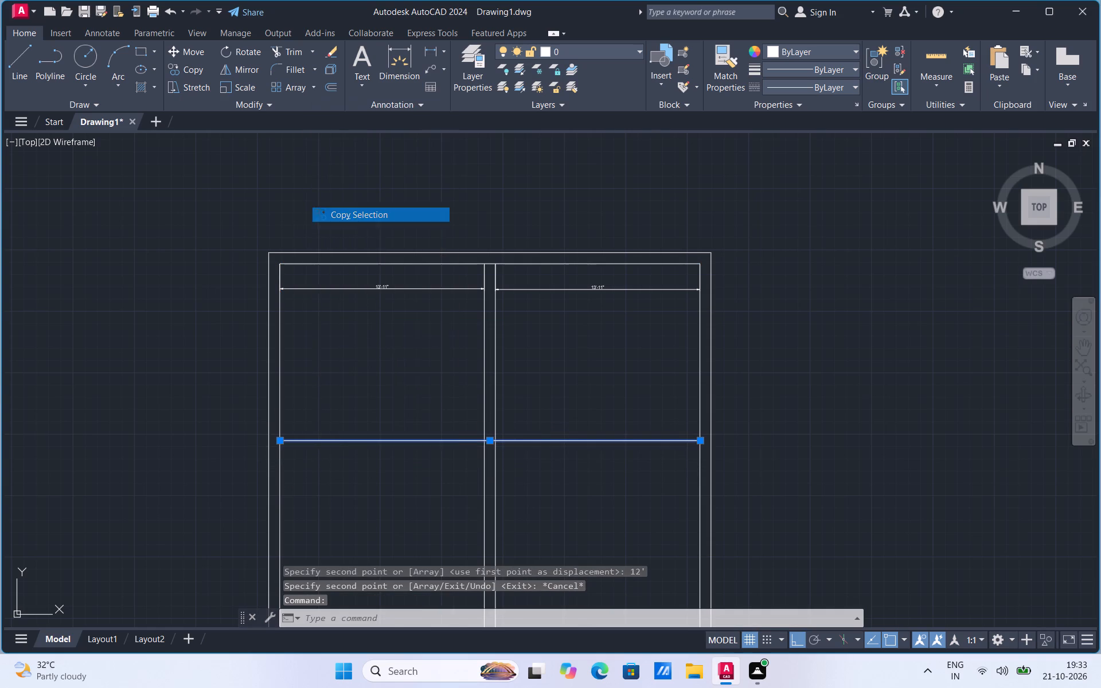
pyautogui.click(284, 443)
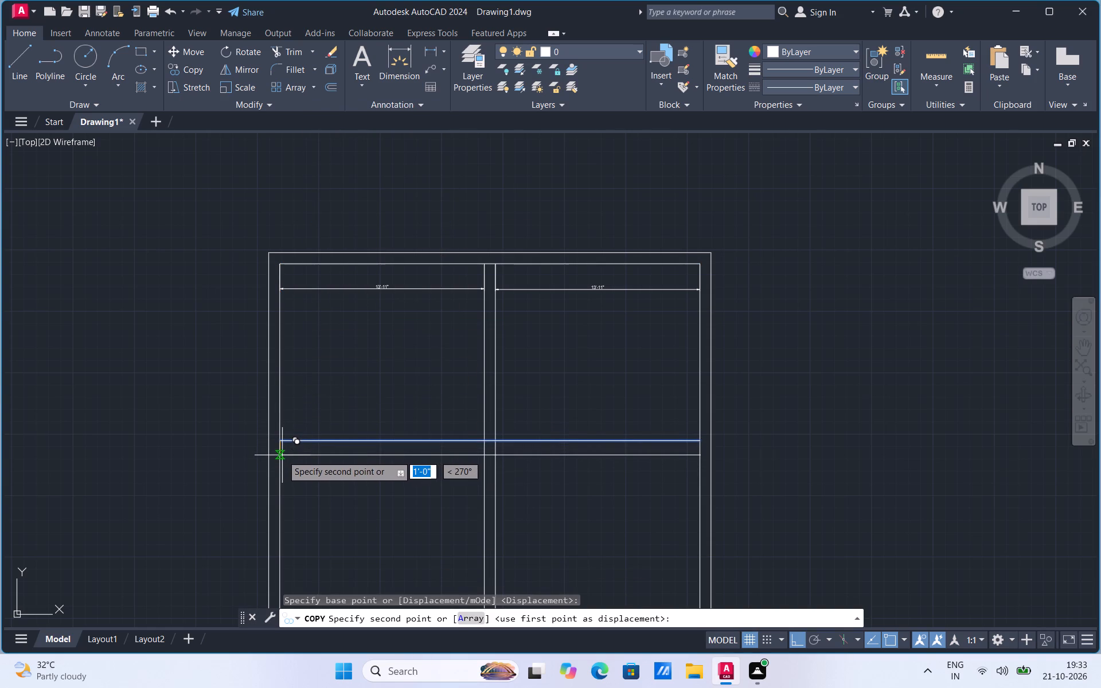
pyautogui.press('9')
pyautogui.press('Return')
pyautogui.press('Escape')
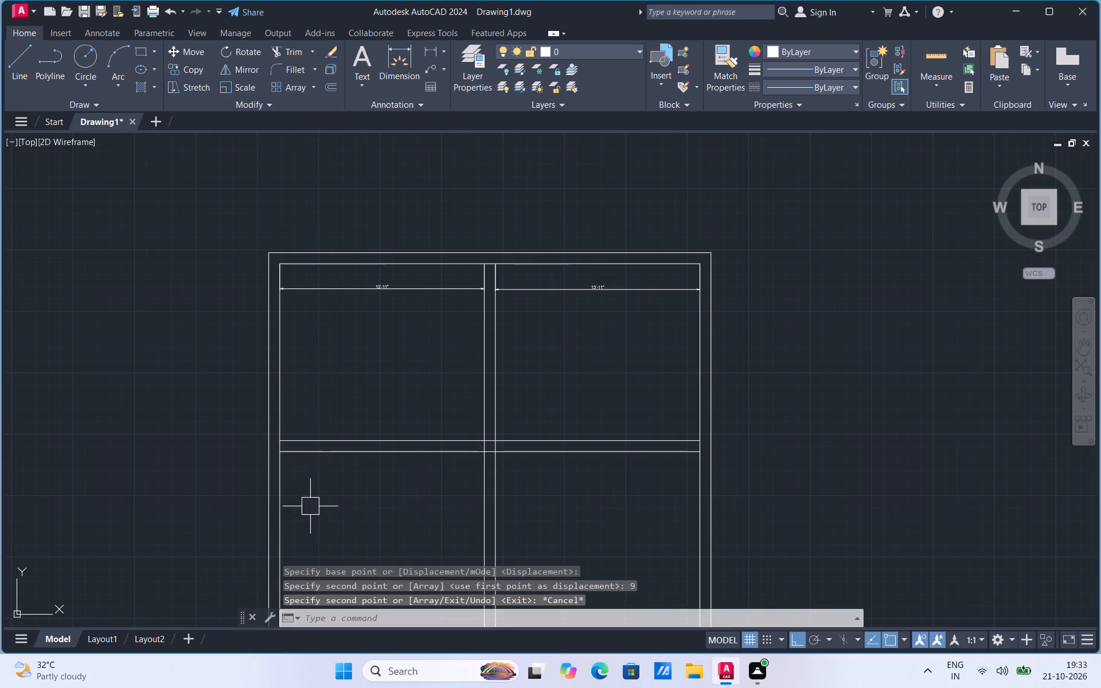
# Copy the upper cross wall's lower line 16' straight down from its left endpoint.
pyautogui.click(327, 458)
pyautogui.rightClick(327, 458)
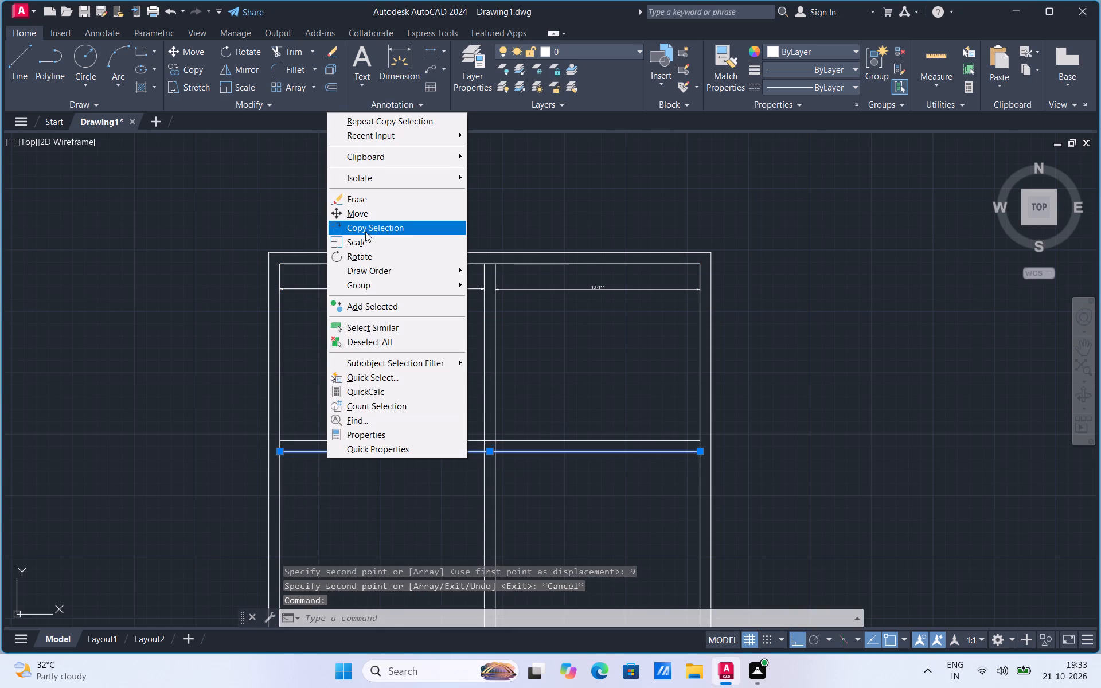
pyautogui.click(366, 229)
pyautogui.scroll(-1, 402, 254)
pyautogui.scroll(1, 357, 463)
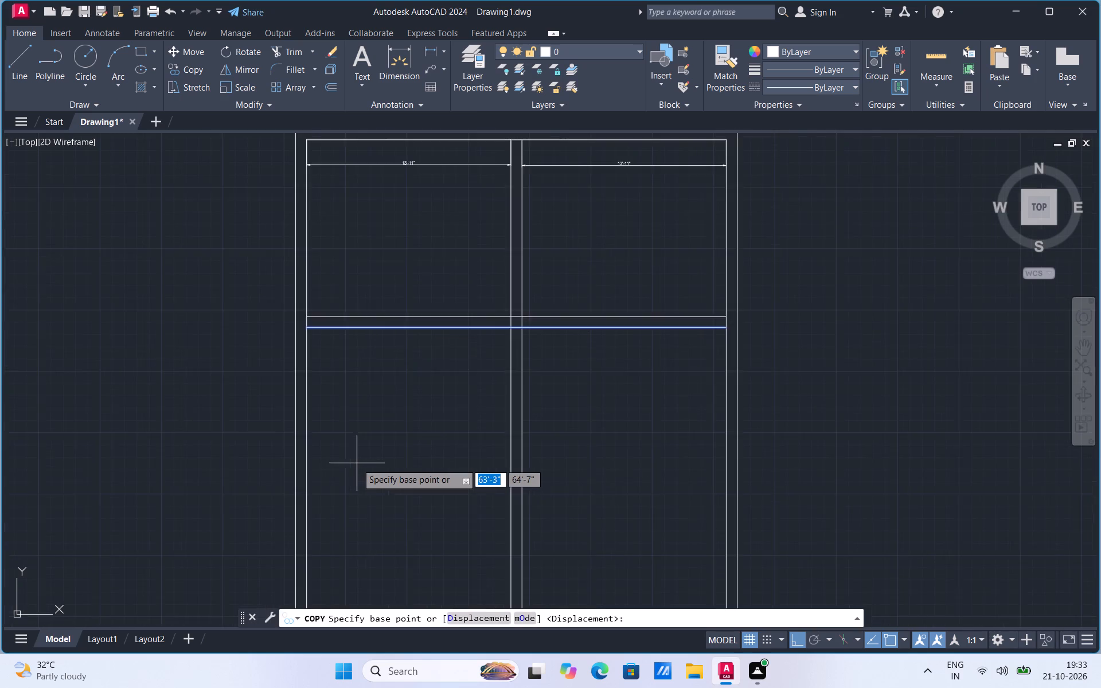
pyautogui.scroll(1, 357, 463)
pyautogui.click(276, 249)
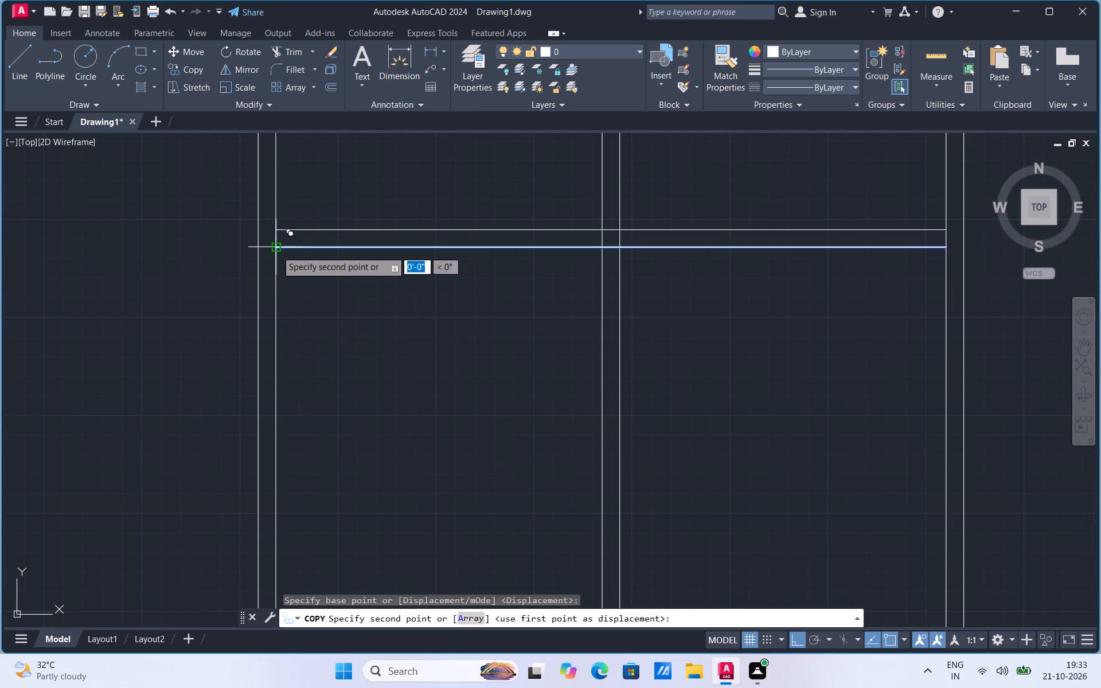
pyautogui.write("16'")
pyautogui.press('Return')
pyautogui.scroll(-3, 407, 331)
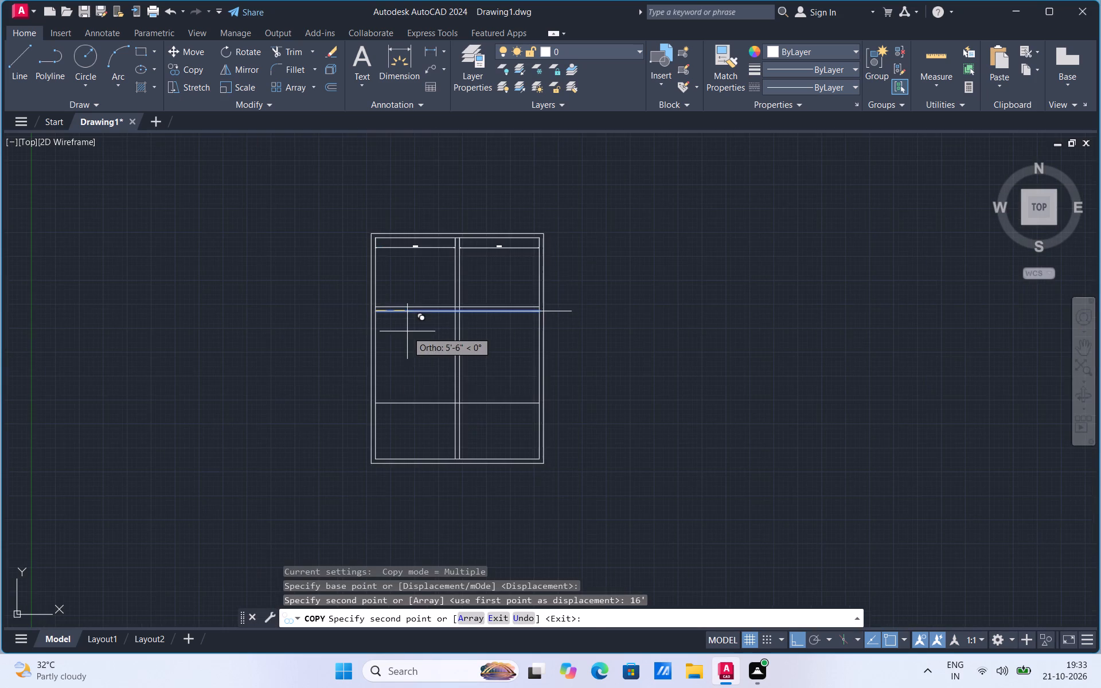
pyautogui.scroll(3, 400, 397)
pyautogui.press('Escape')
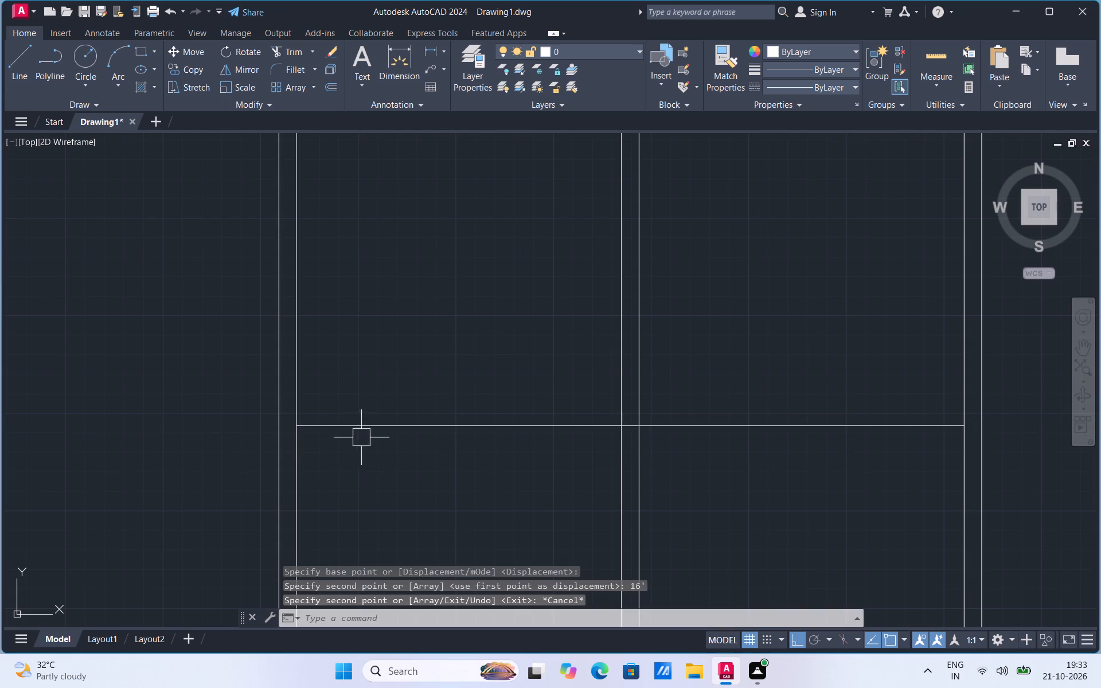
# Copy the new lower horizontal line 9" down from its left endpoint to form the lower cross wall.
pyautogui.click(366, 428)
pyautogui.rightClick(366, 428)
pyautogui.click(396, 201)
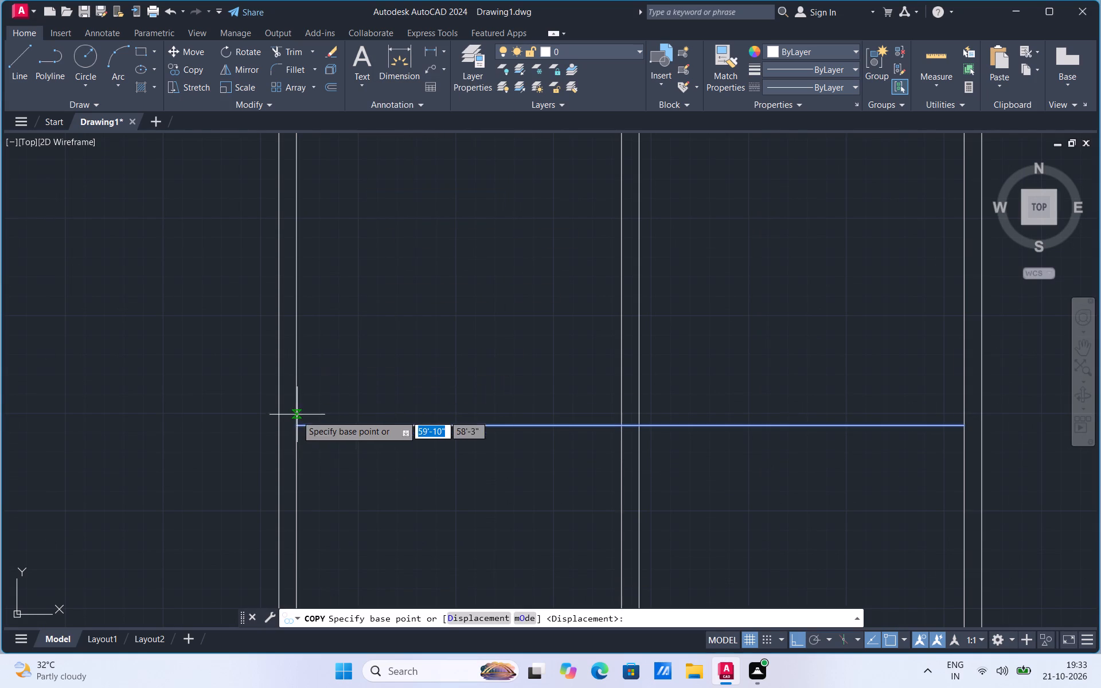
pyautogui.click(296, 424)
pyautogui.press('9')
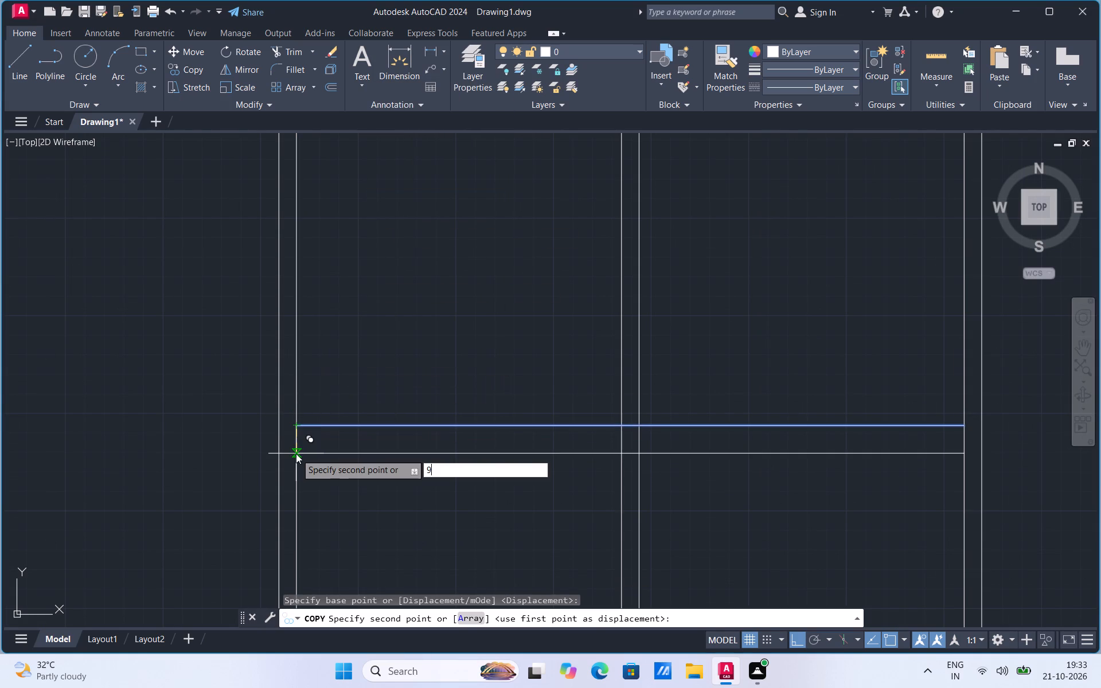
pyautogui.press('Return')
pyautogui.press('Escape')
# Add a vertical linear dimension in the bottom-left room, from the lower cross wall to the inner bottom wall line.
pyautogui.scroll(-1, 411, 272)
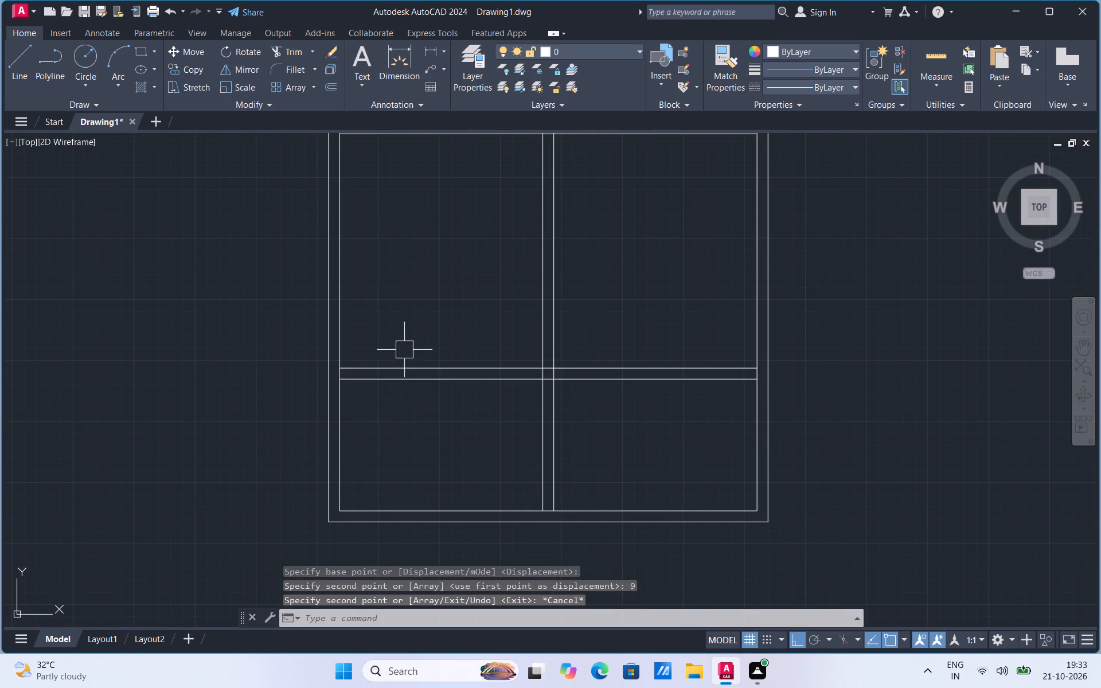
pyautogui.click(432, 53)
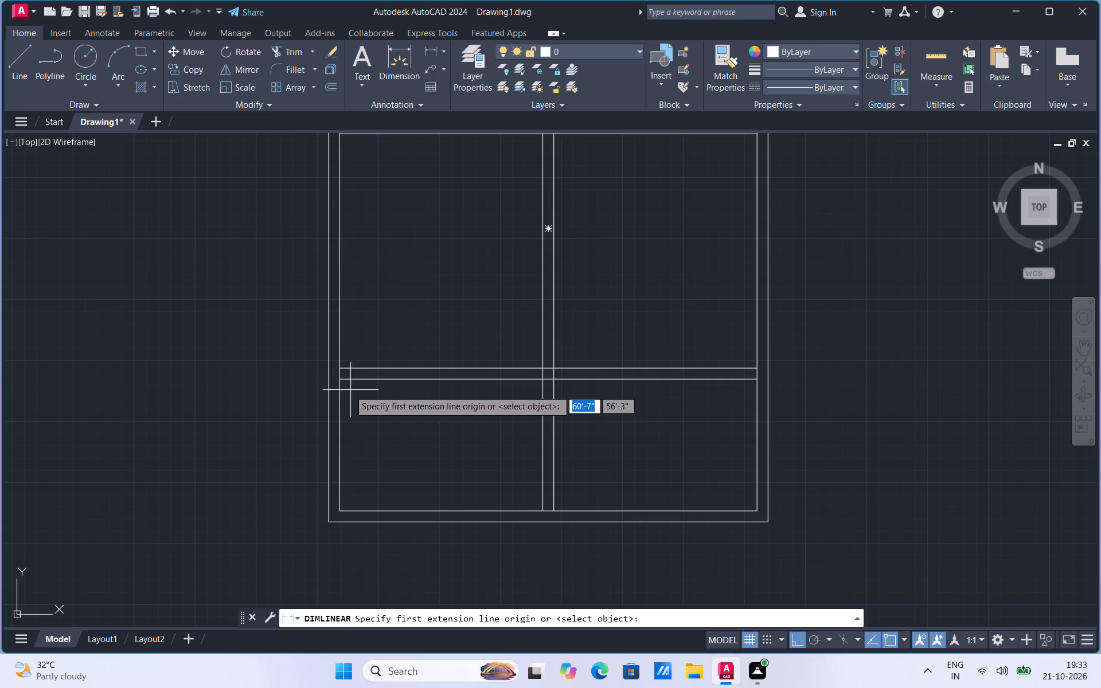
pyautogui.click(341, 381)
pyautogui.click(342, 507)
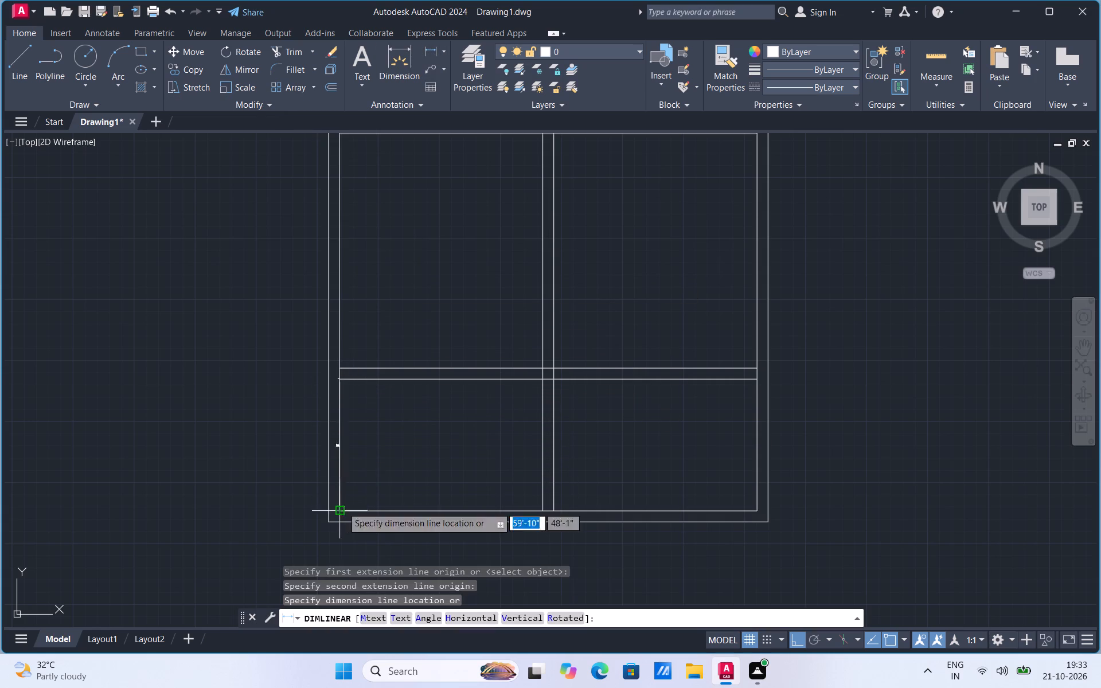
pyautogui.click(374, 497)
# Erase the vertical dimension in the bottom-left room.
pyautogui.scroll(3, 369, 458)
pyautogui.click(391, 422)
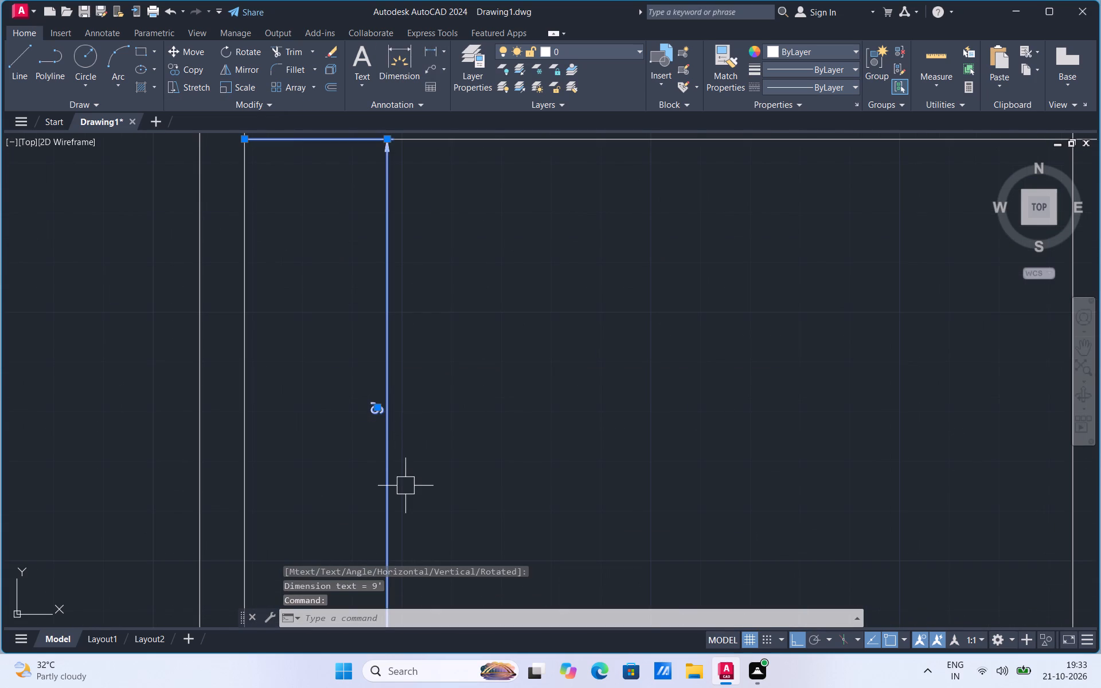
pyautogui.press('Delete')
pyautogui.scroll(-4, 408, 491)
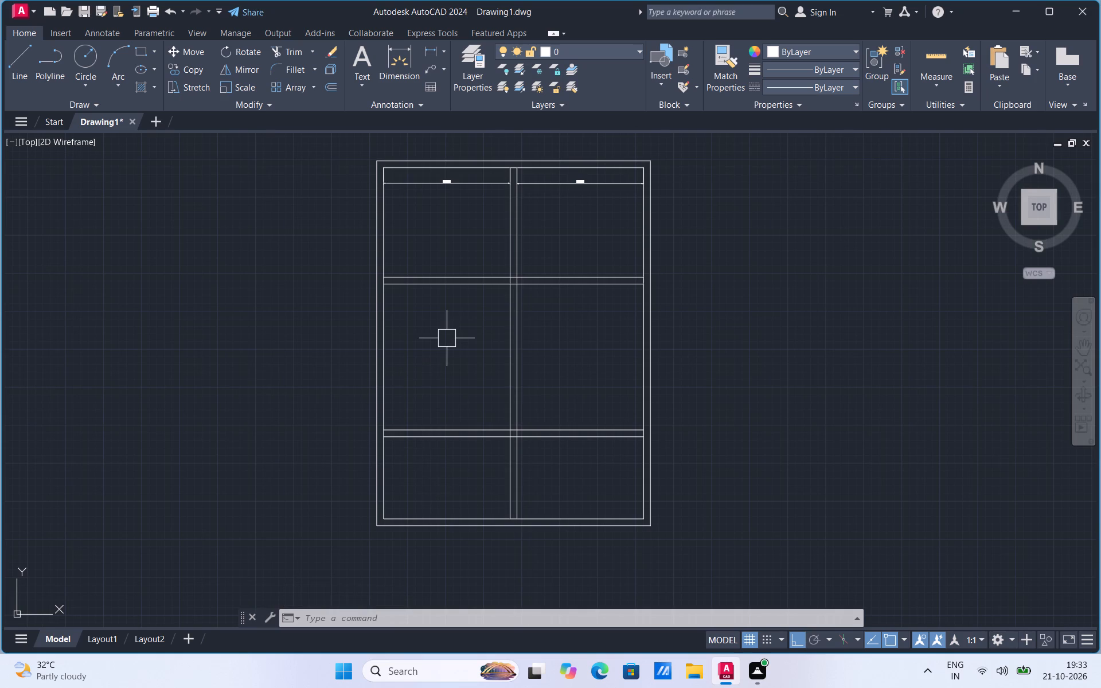
# Copy the inner bottom wall line 6' straight up from its left endpoint.
pyautogui.scroll(1, 507, 191)
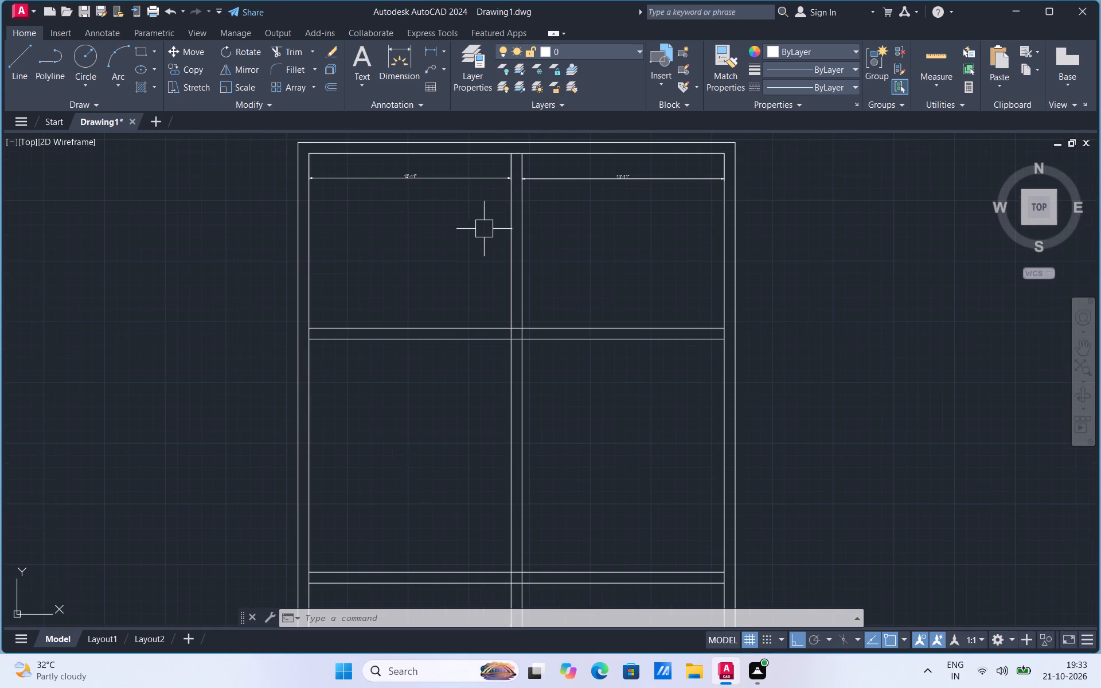
pyautogui.scroll(-1, 479, 238)
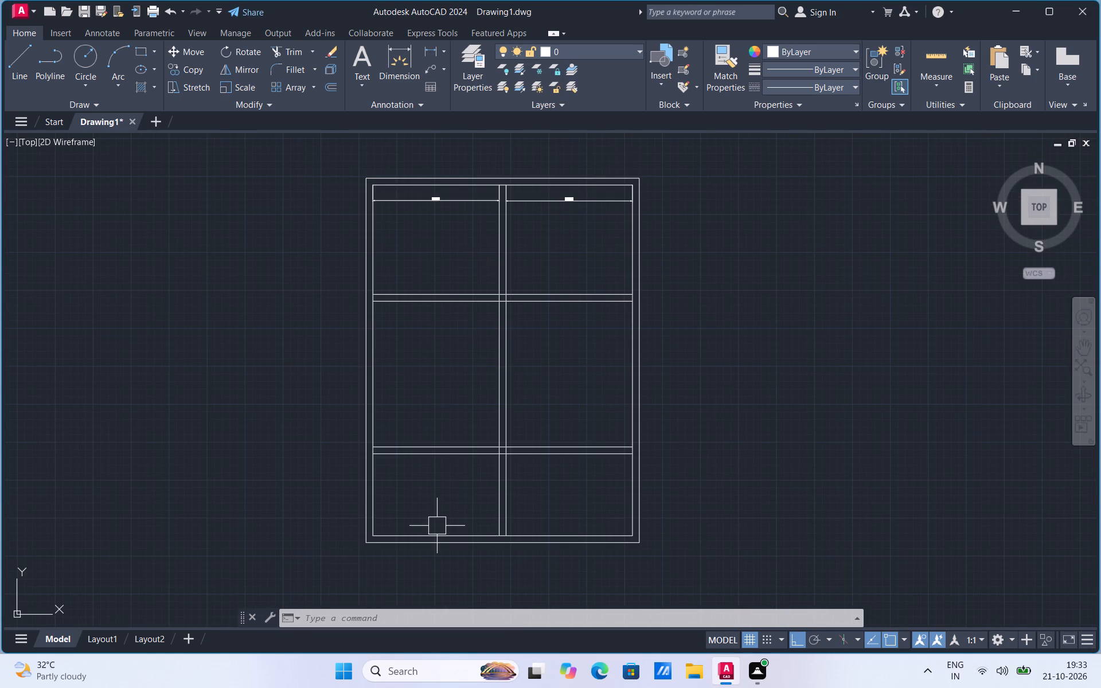
pyautogui.scroll(2, 454, 528)
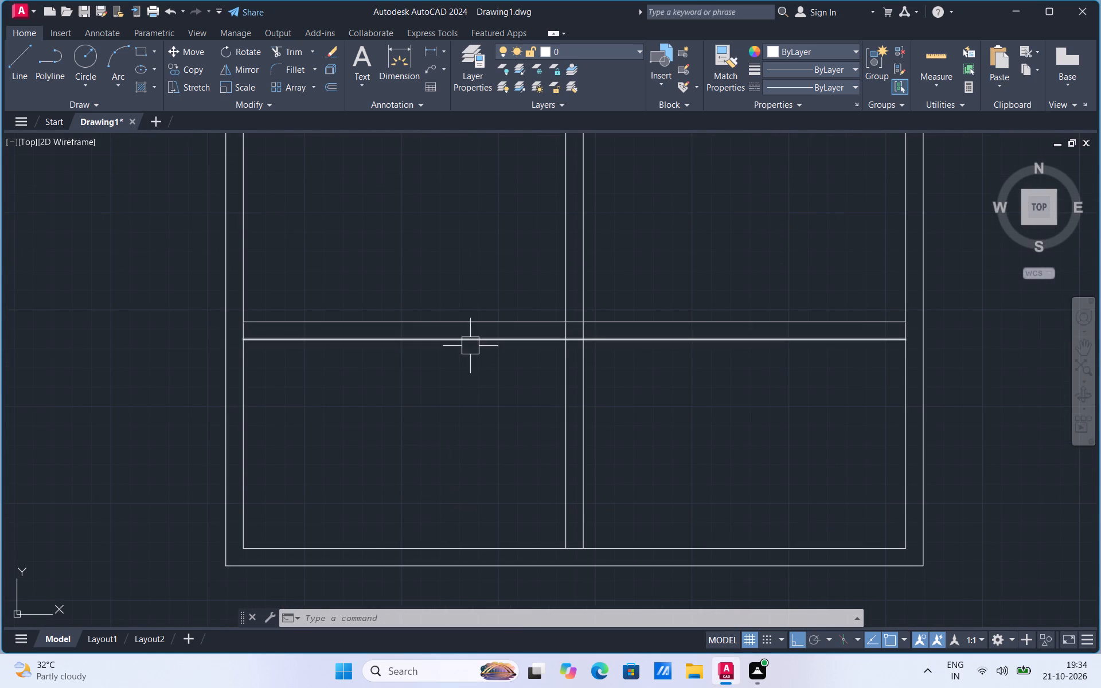
pyautogui.click(384, 547)
pyautogui.rightClick(384, 547)
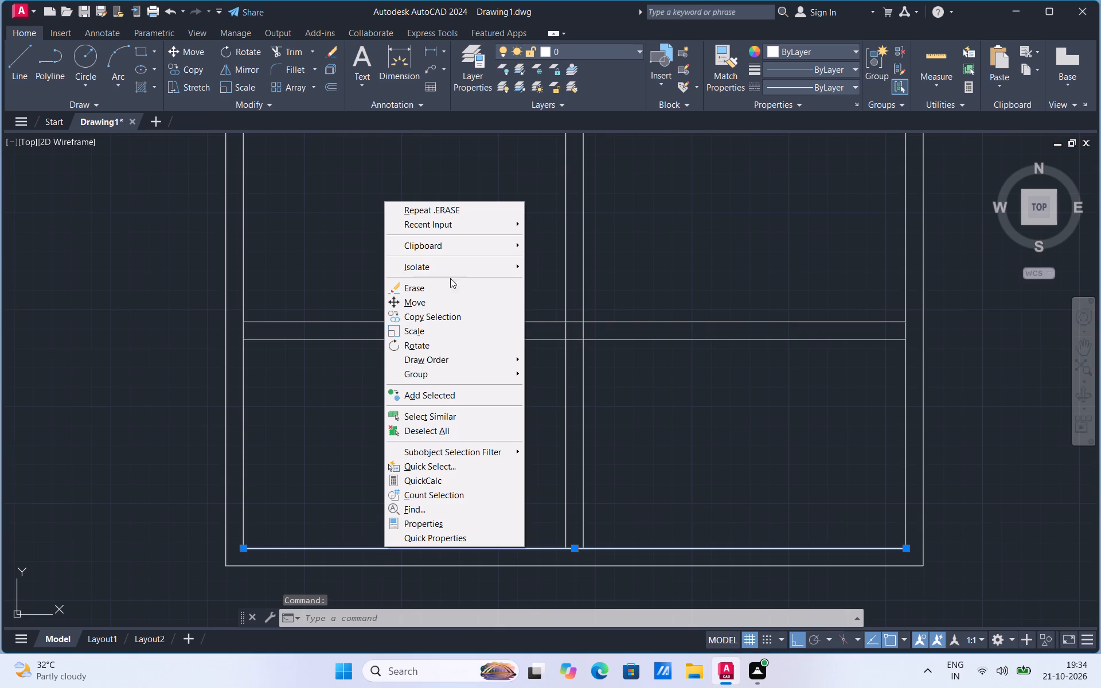
pyautogui.click(440, 320)
pyautogui.click(243, 550)
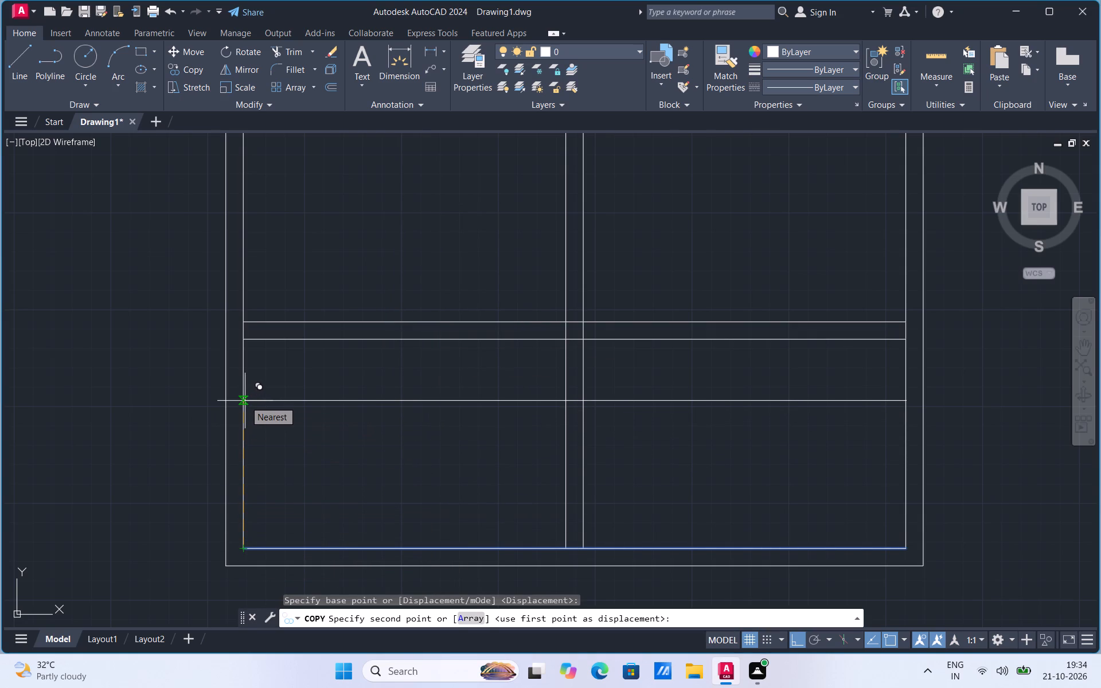
pyautogui.write("6'")
pyautogui.press('Return')
pyautogui.press('Escape')
# Copy the new horizontal line 9" up from its left endpoint to form the replacement lower cross wall.
pyautogui.click(277, 414)
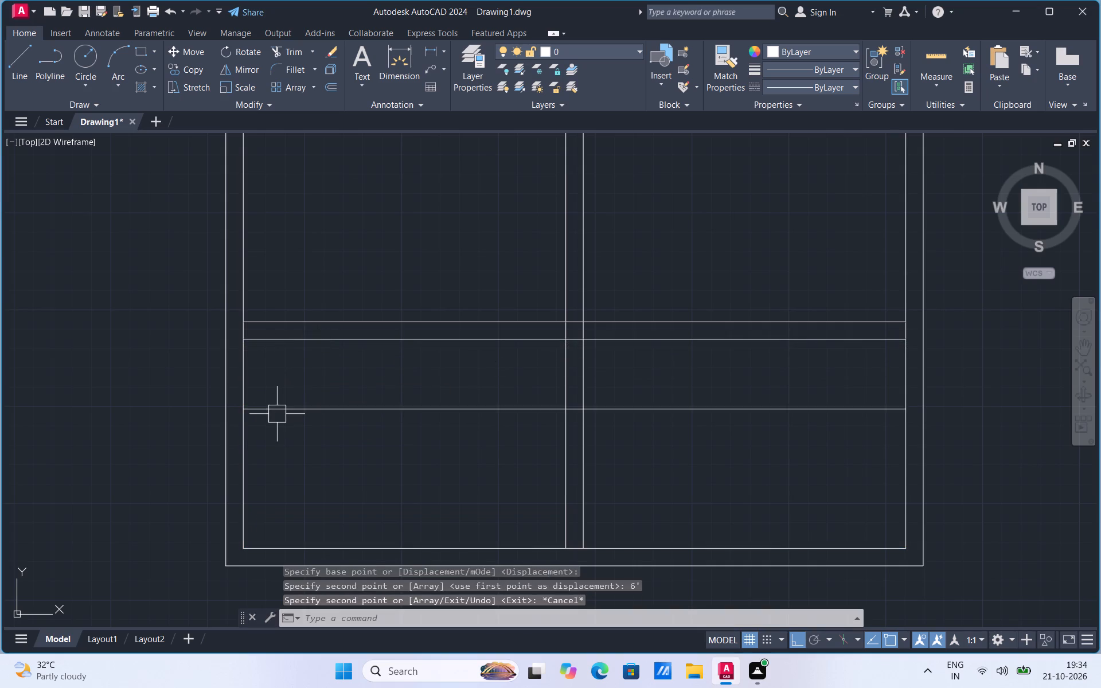
pyautogui.rightClick(277, 414)
pyautogui.click(306, 183)
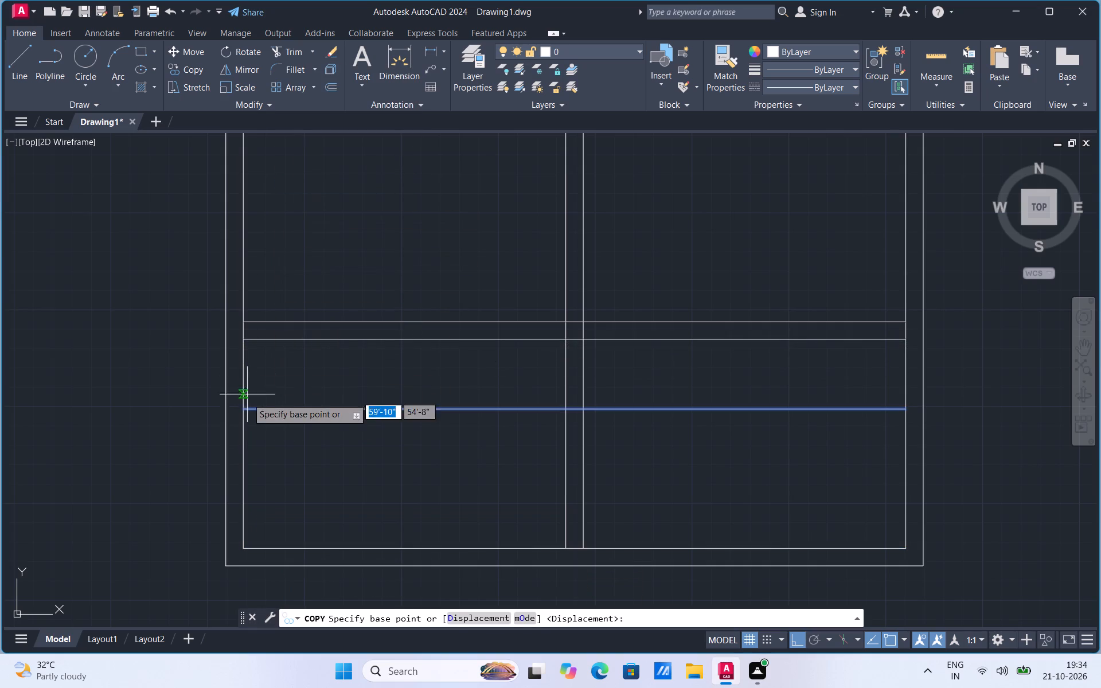
pyautogui.click(247, 408)
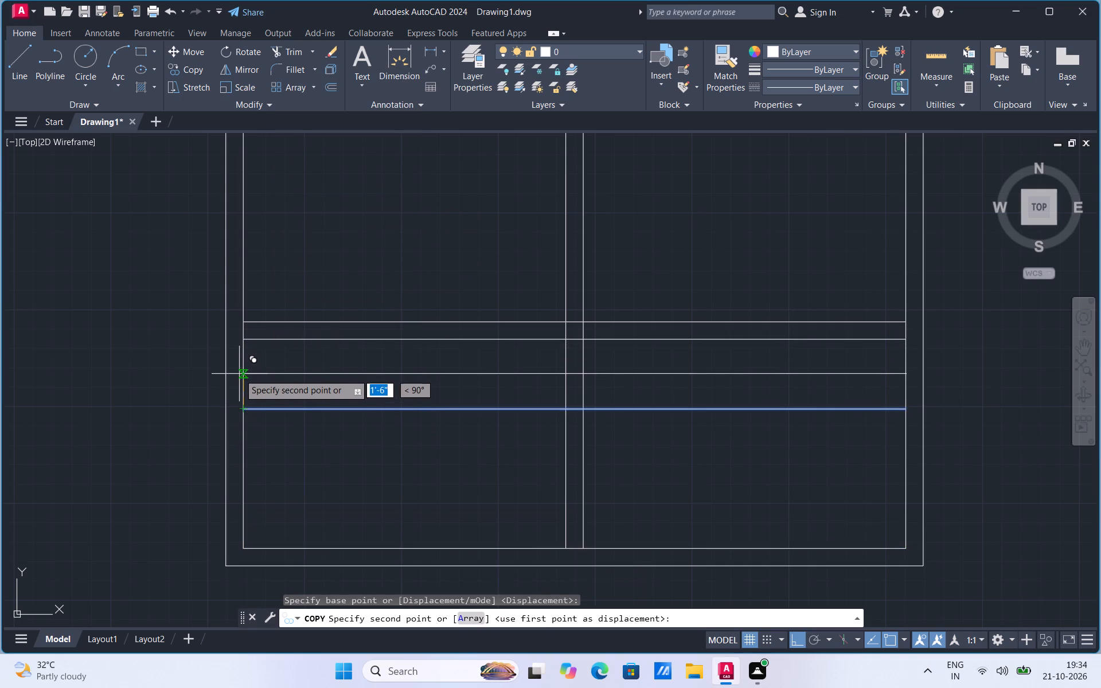
pyautogui.press('9')
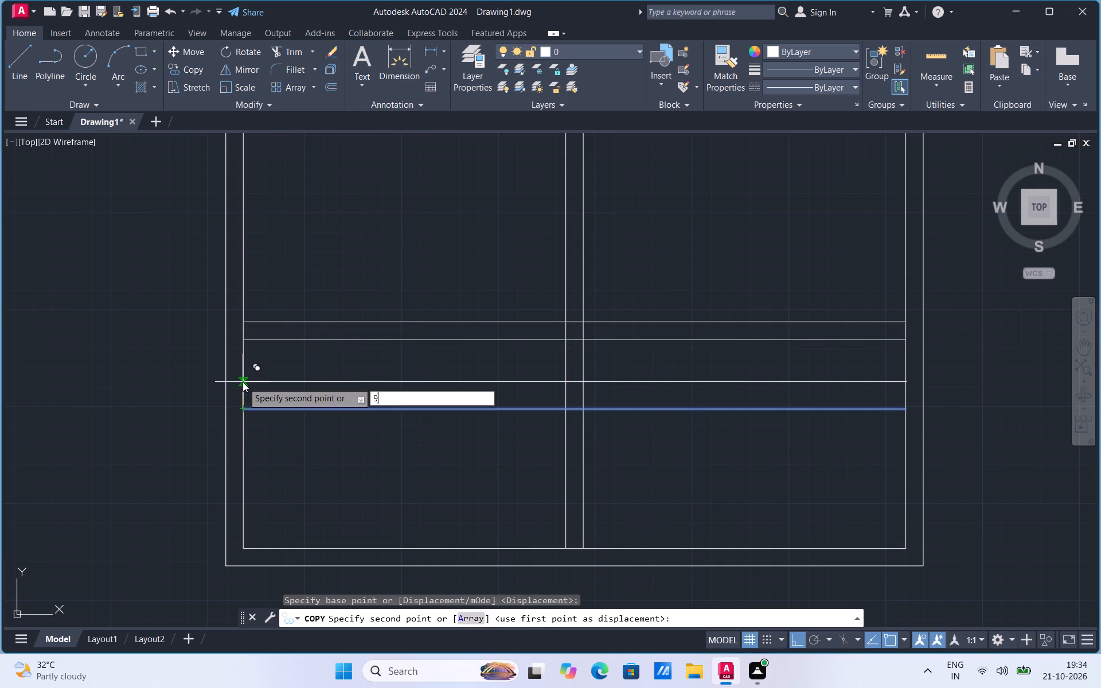
pyautogui.press('Return')
pyautogui.press('Escape')
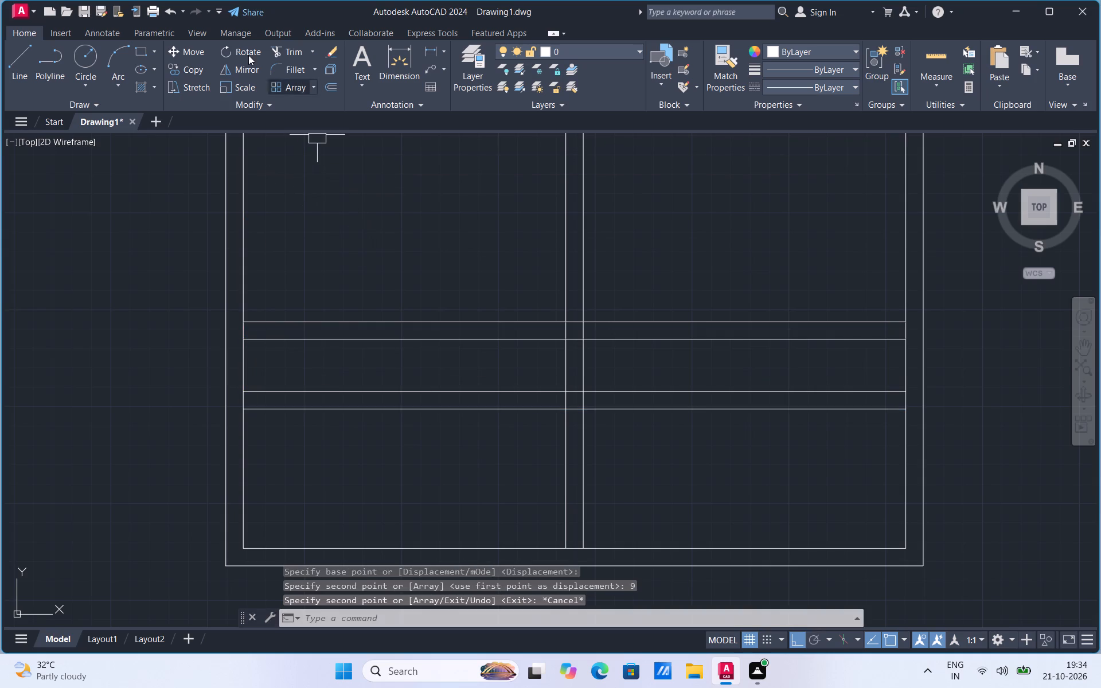
# Erase both lines of the old lower cross wall, just above the replacement one.
pyautogui.click(325, 319)
pyautogui.click(323, 342)
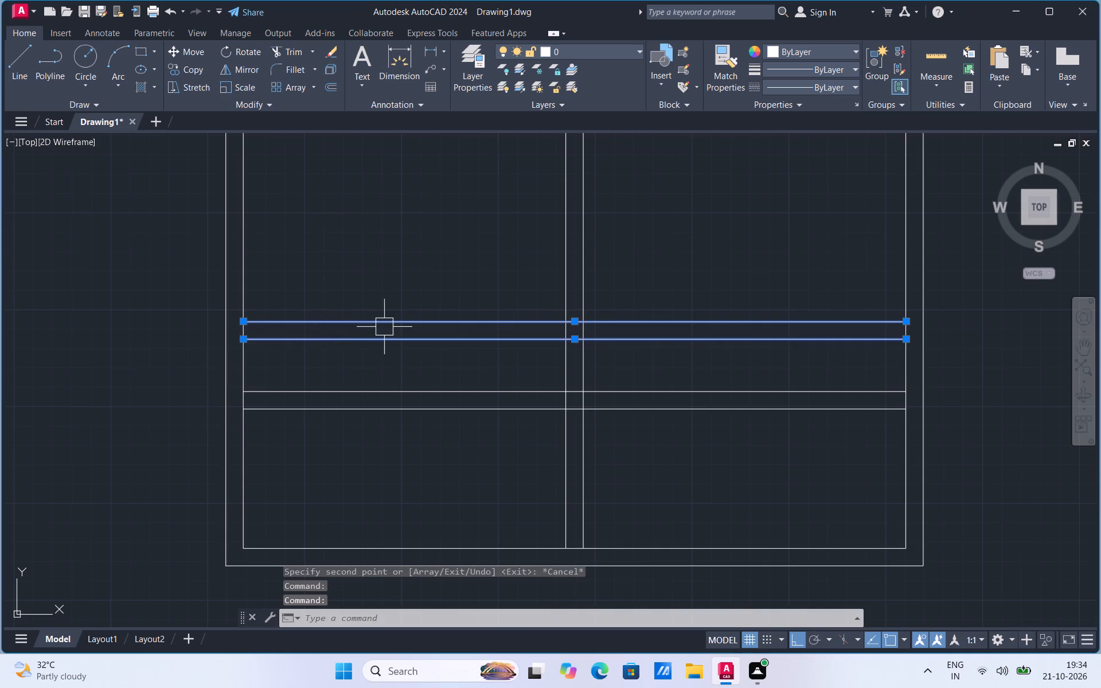
pyautogui.press('Delete')
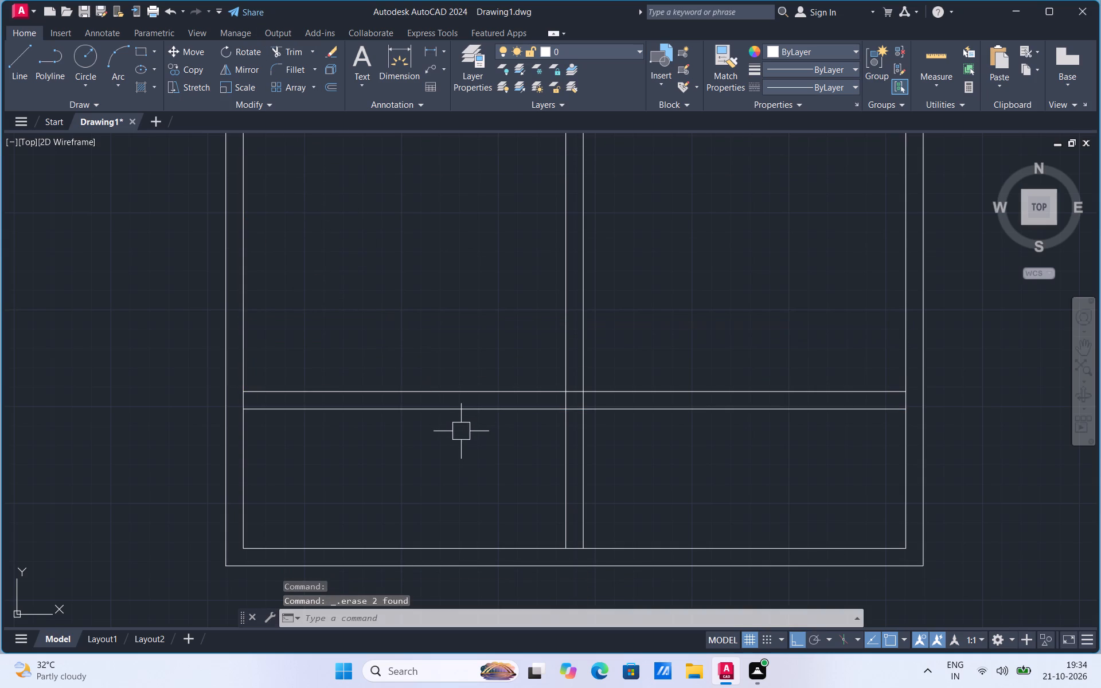
# Add a vertical linear dimension in the top-left room, from the inner top wall line to the upper cross wall.
pyautogui.scroll(-1, 426, 473)
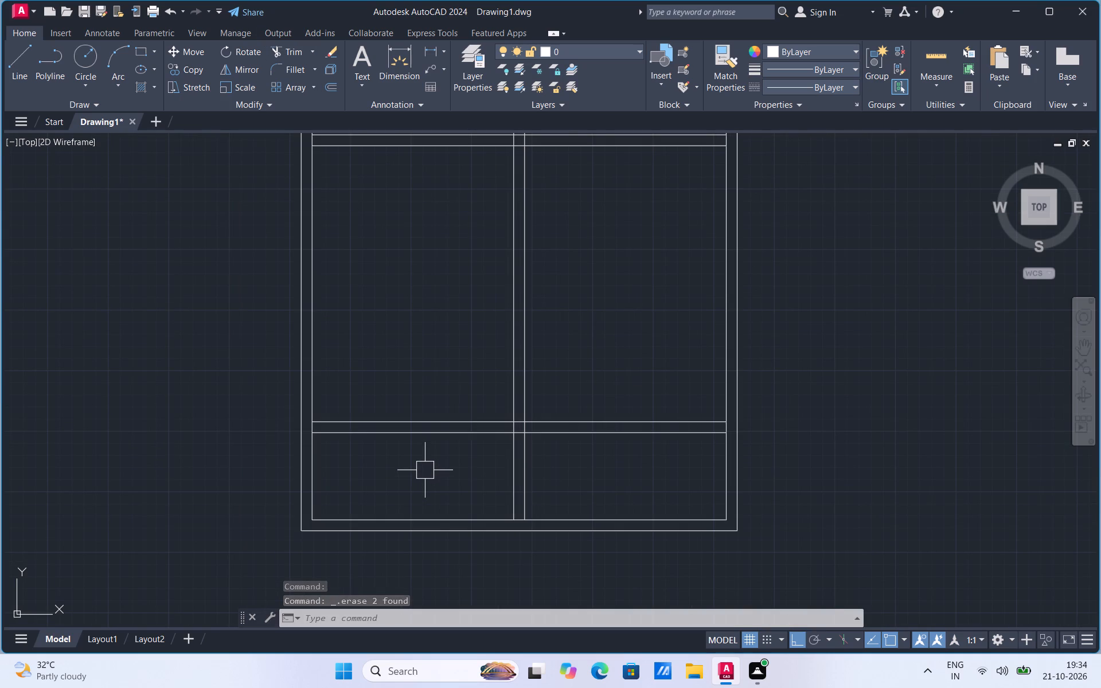
pyautogui.scroll(-1, 436, 480)
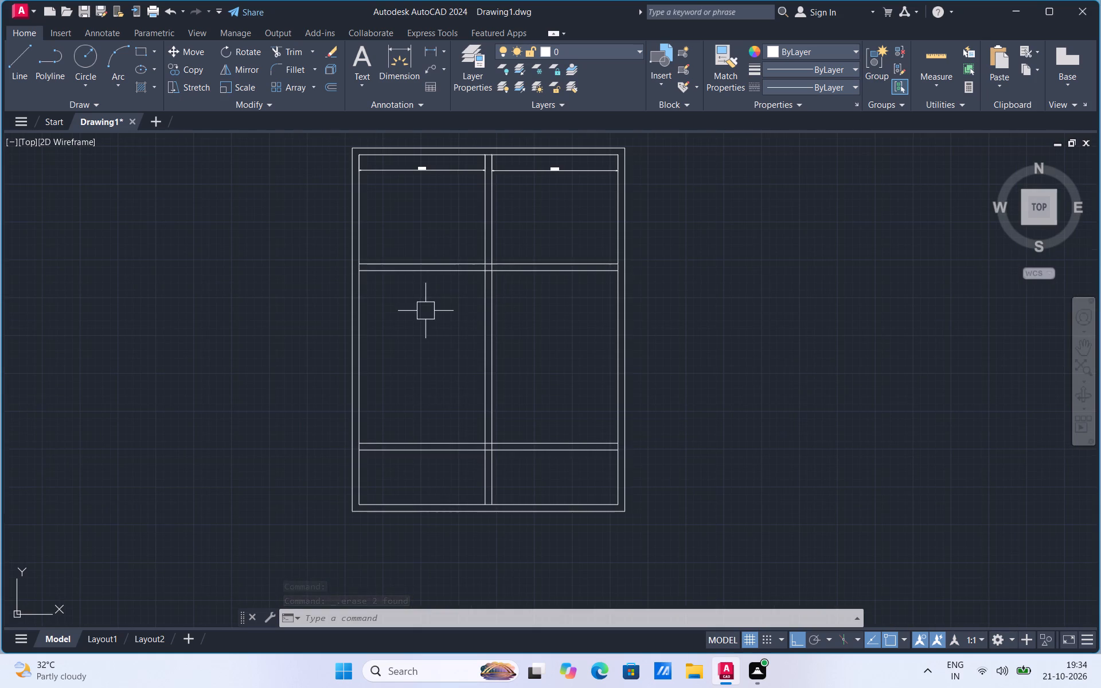
pyautogui.scroll(2, 456, 262)
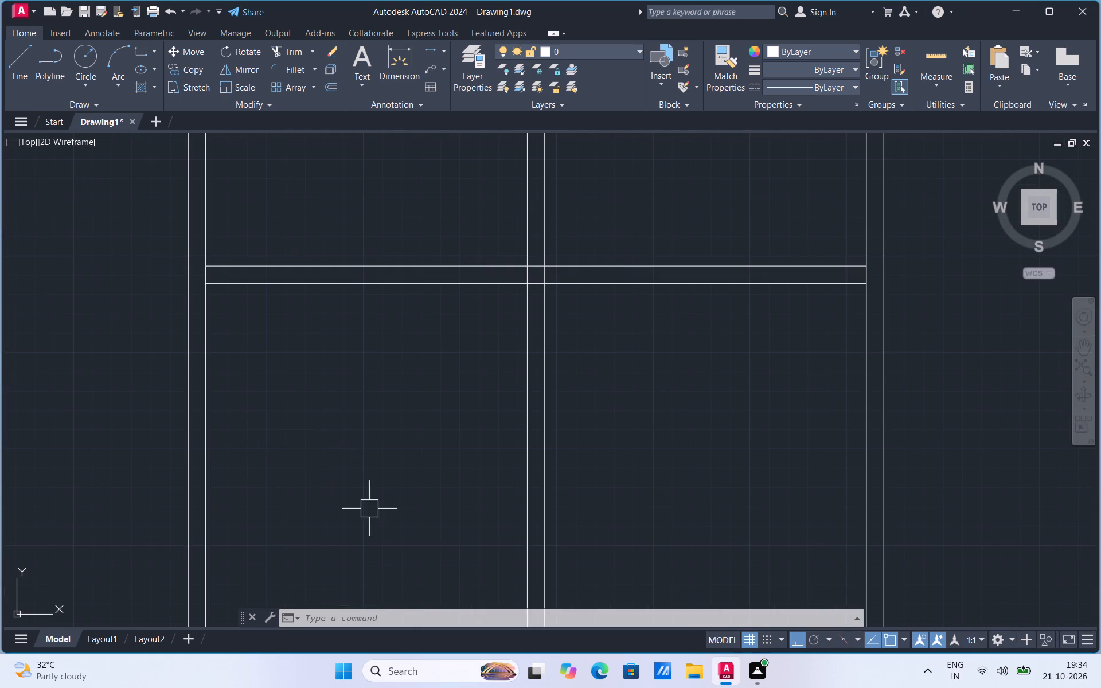
pyautogui.scroll(-1, 390, 526)
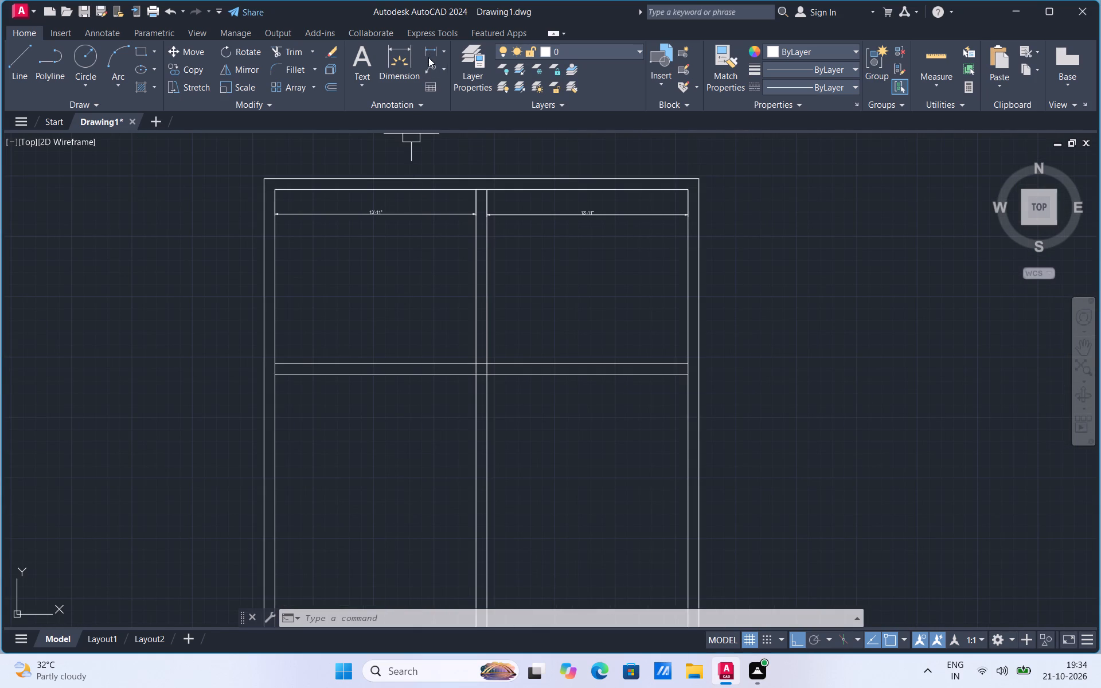
pyautogui.click(430, 52)
pyautogui.click(277, 190)
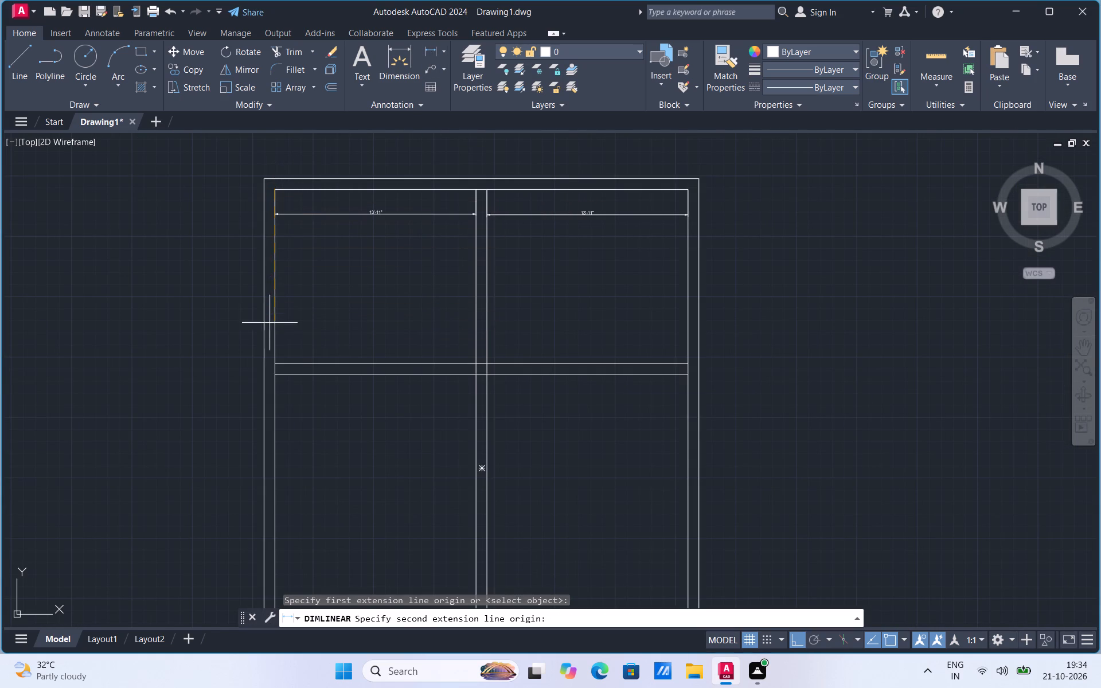
pyautogui.click(276, 363)
pyautogui.click(303, 353)
pyautogui.scroll(3, 370, 210)
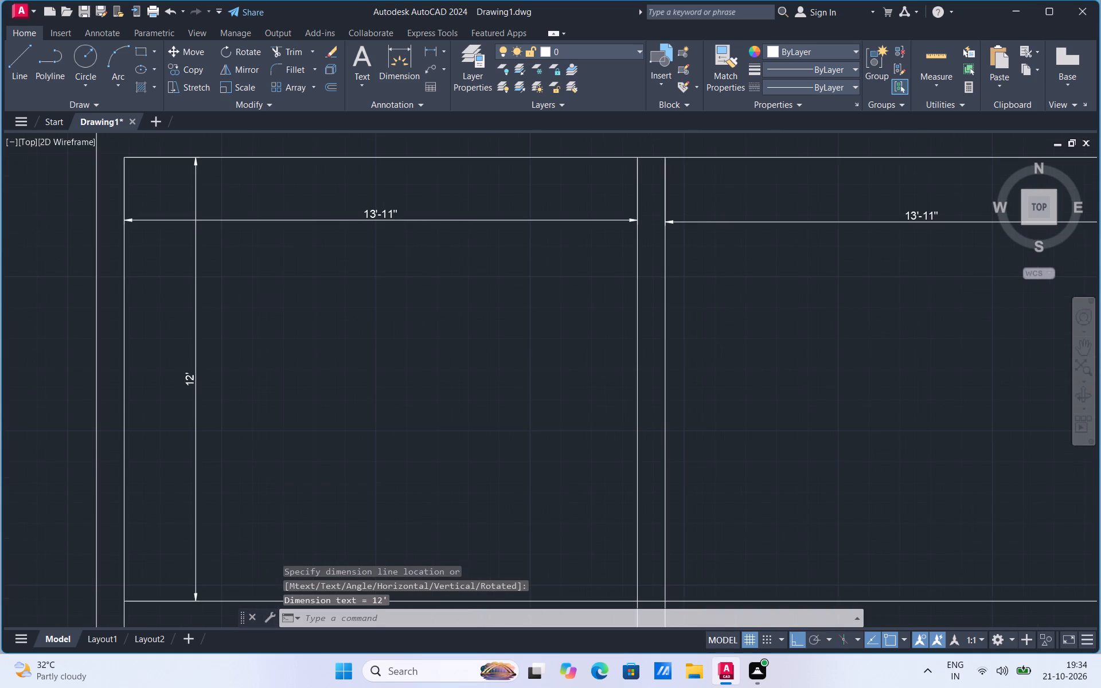
# Add a vertical linear dimension in the top-right room, from the inner top-right corner to the upper cross wall.
pyautogui.scroll(-2, 370, 210)
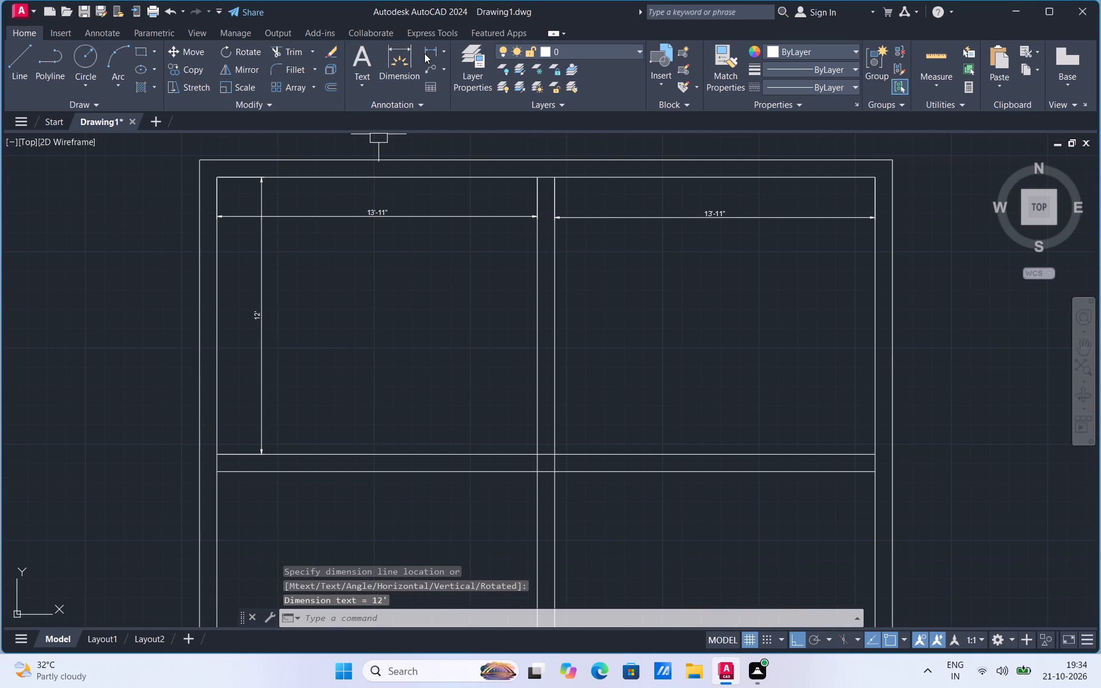
pyautogui.click(424, 53)
pyautogui.click(878, 178)
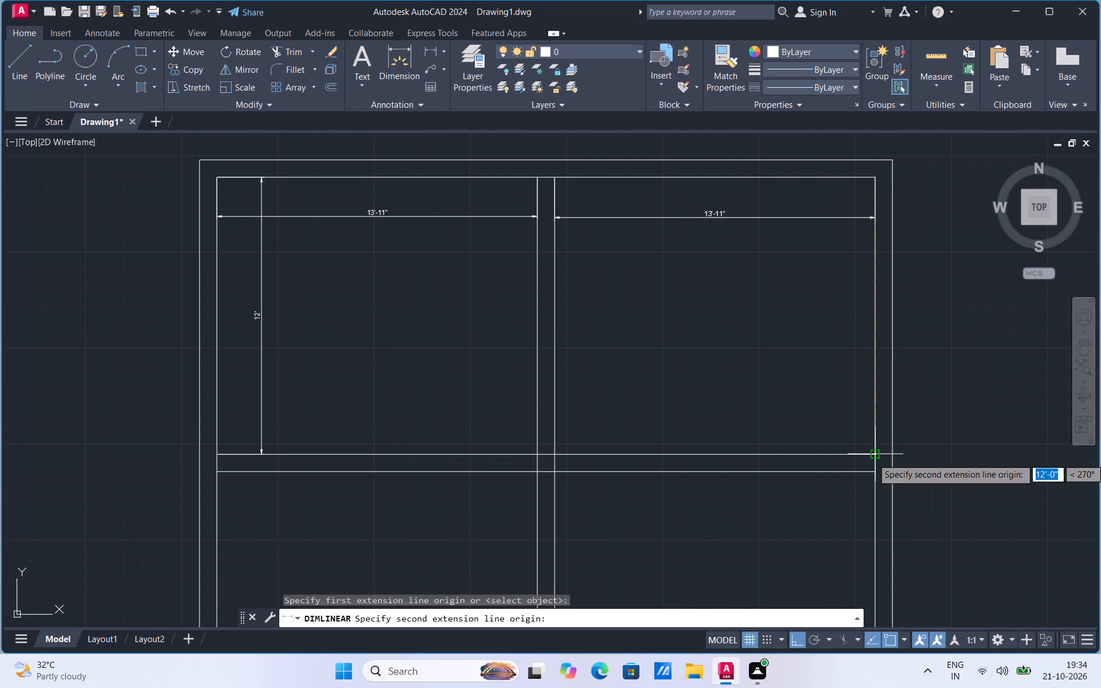
pyautogui.click(876, 458)
pyautogui.click(850, 442)
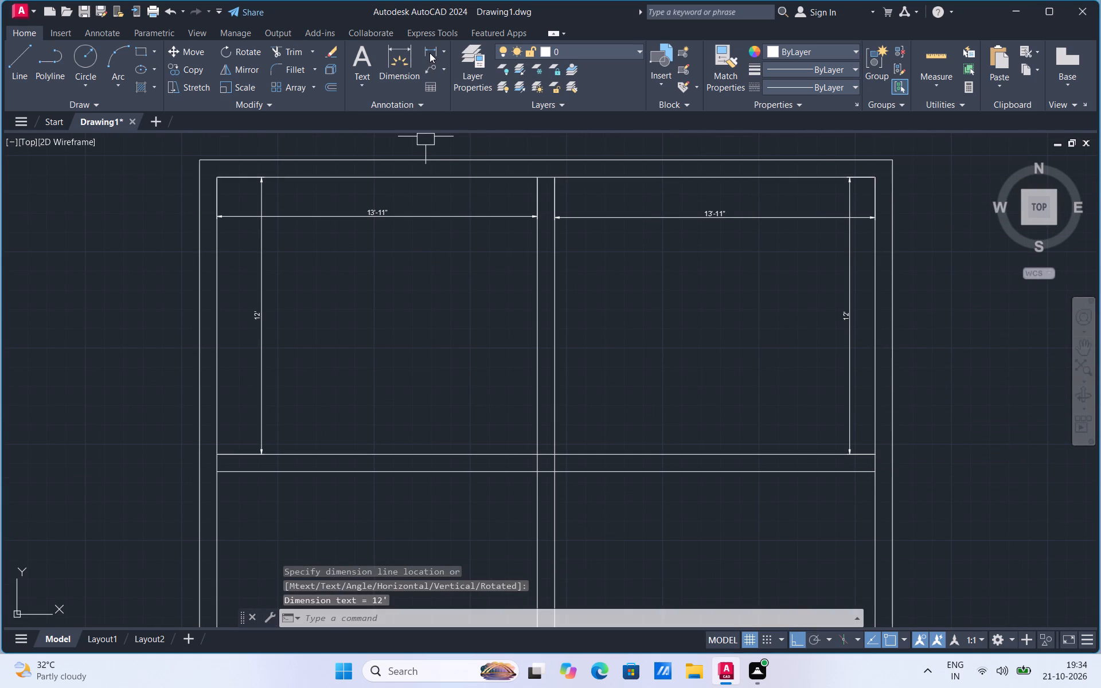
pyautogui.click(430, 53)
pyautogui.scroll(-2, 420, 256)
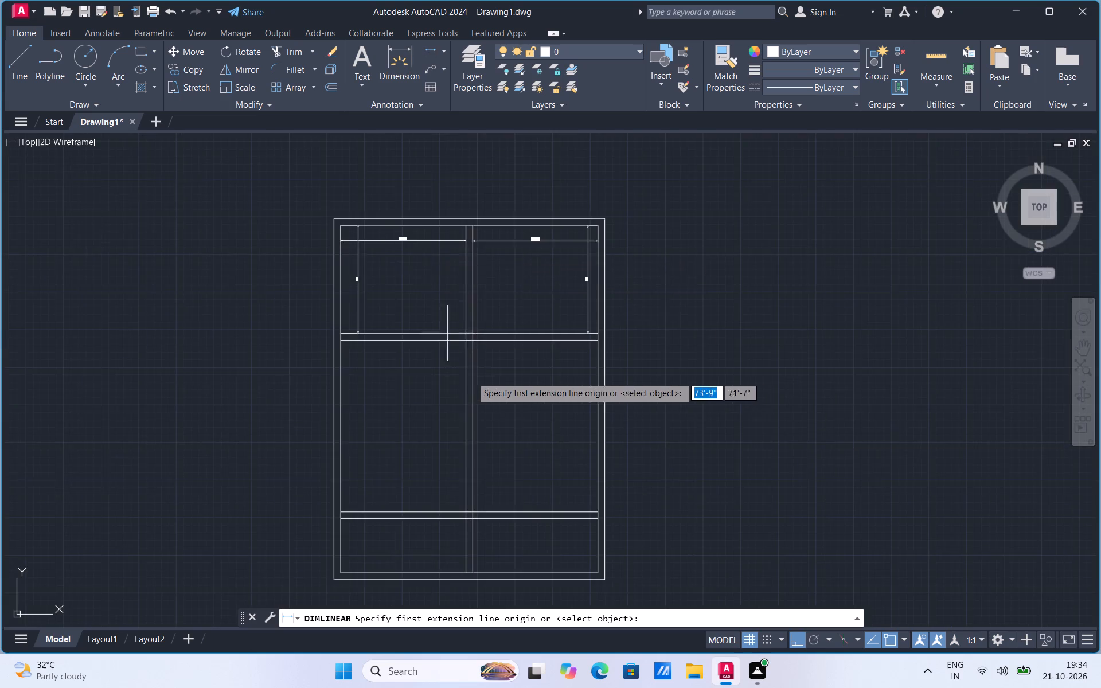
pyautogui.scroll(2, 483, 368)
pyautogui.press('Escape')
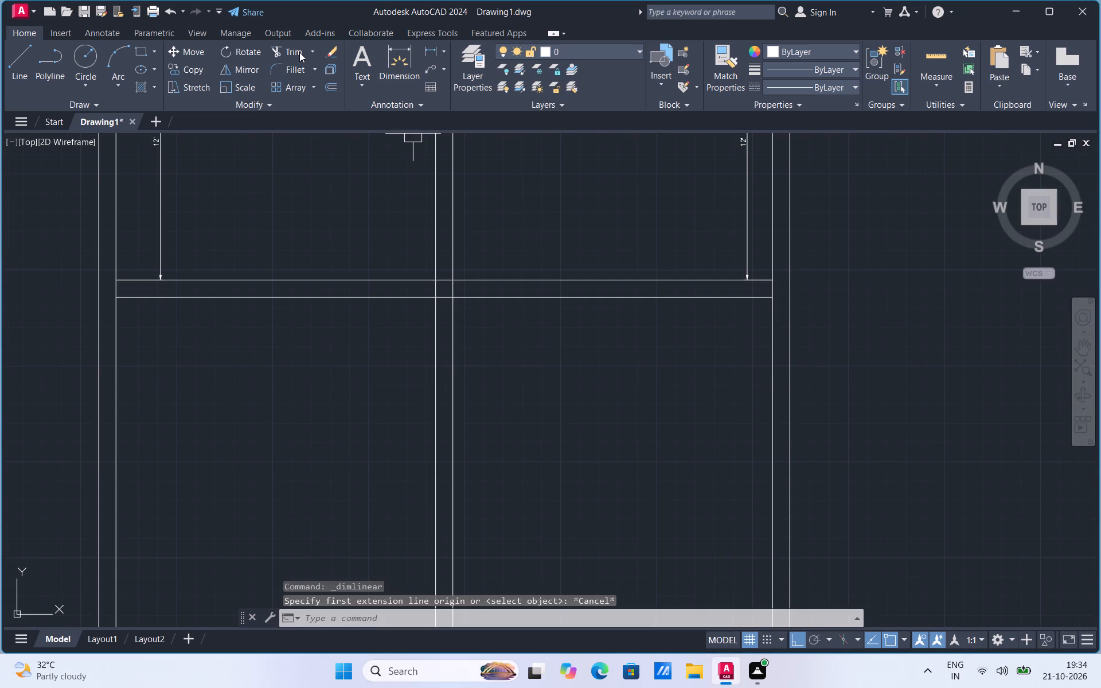
# Trim the left and right inner wall lines between the two lines of the upper cross wall.
pyautogui.click(299, 52)
pyautogui.scroll(2, 115, 287)
pyautogui.click(112, 290)
pyautogui.scroll(-2, 112, 290)
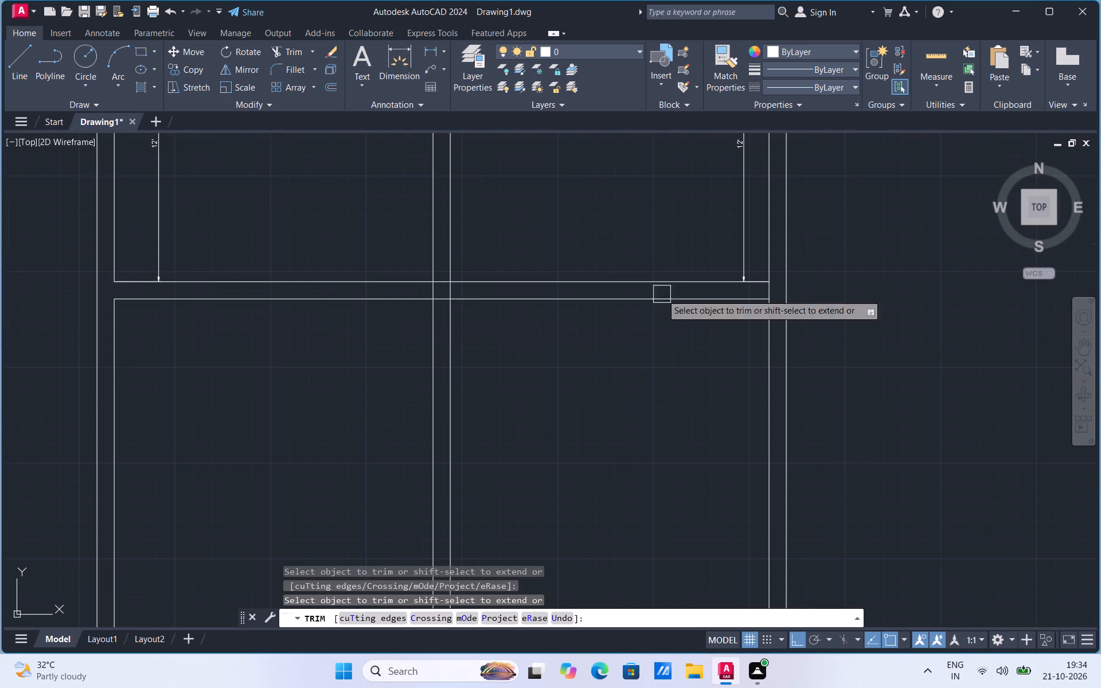
pyautogui.scroll(2, 782, 290)
pyautogui.click(741, 287)
pyautogui.scroll(-4, 741, 286)
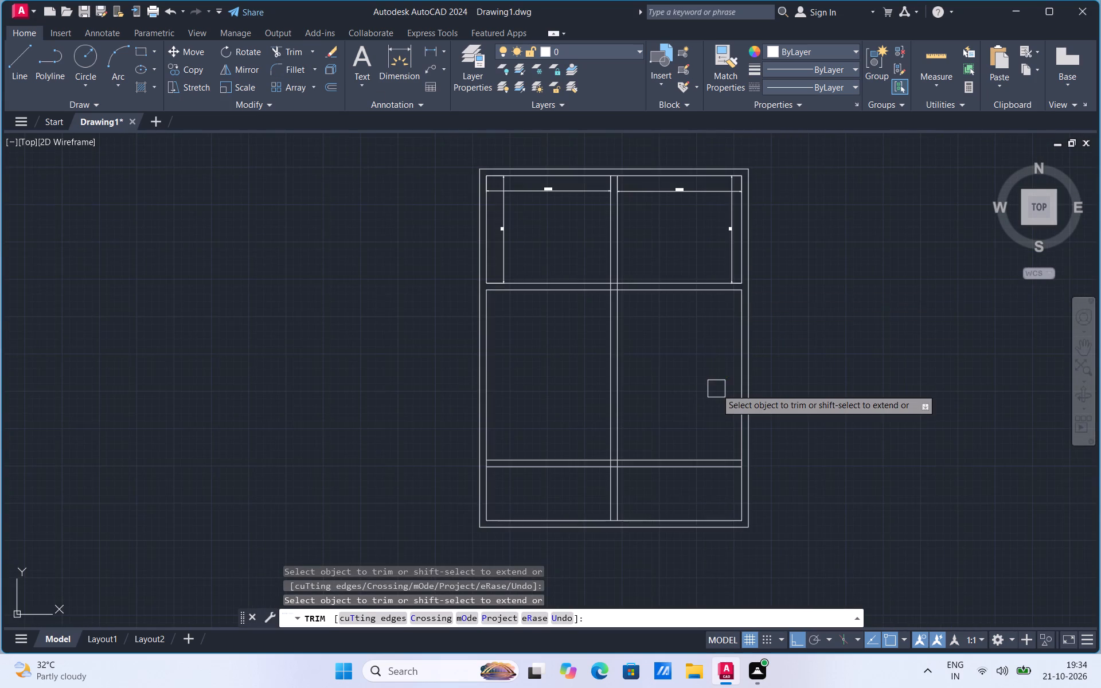
pyautogui.scroll(1, 716, 389)
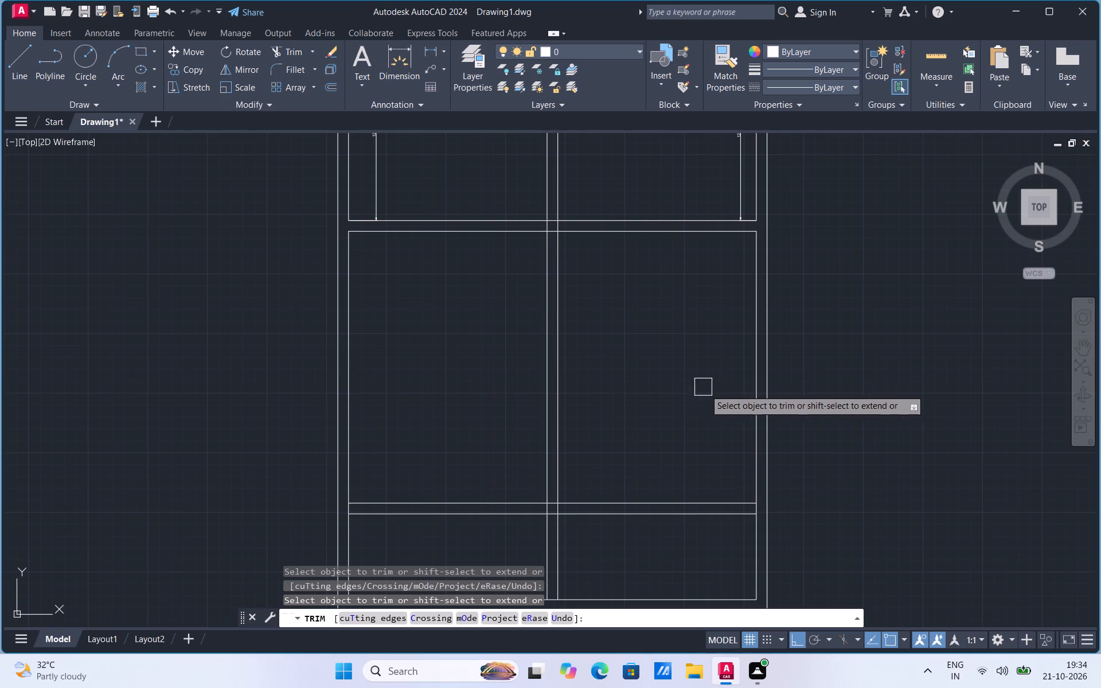
pyautogui.scroll(3, 764, 527)
pyautogui.scroll(-3, 646, 533)
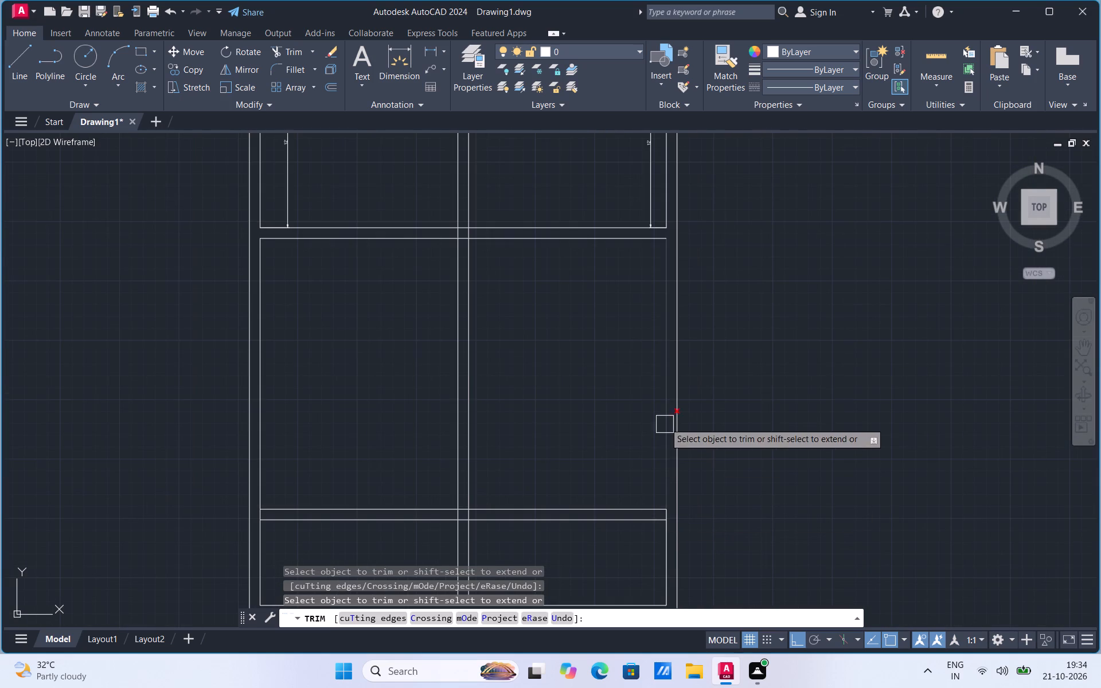
pyautogui.press('Escape')
# Copy the right inner wall line below the upper cross wall to 5' and 5'9" left from its top endpoint.
pyautogui.click(667, 418)
pyautogui.rightClick(667, 418)
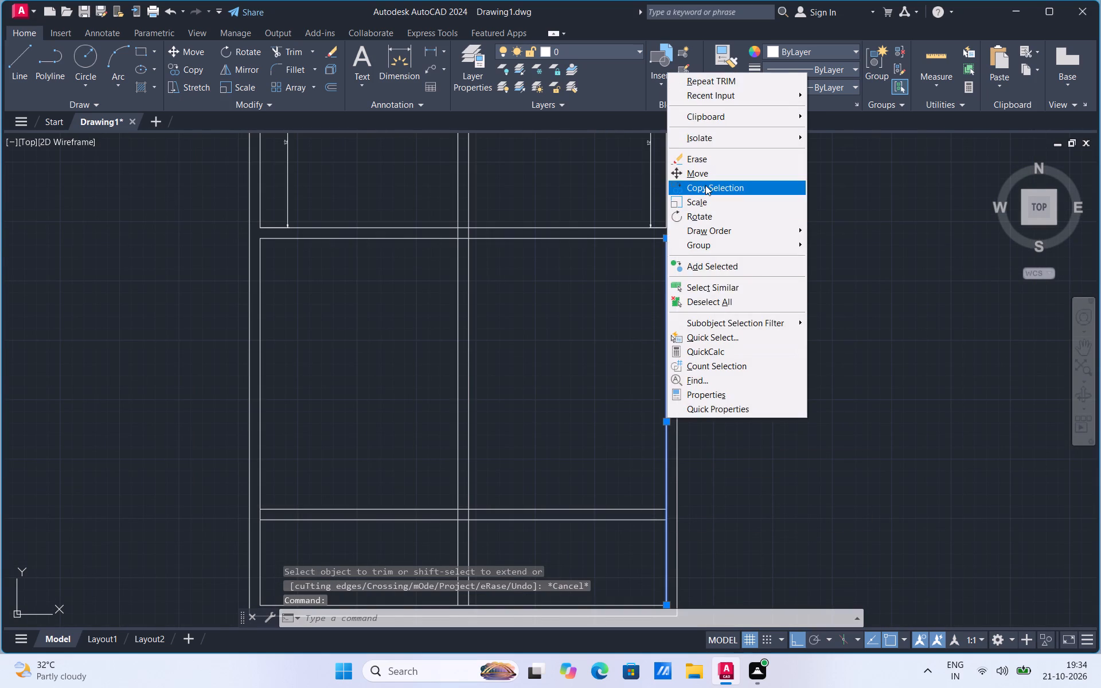
pyautogui.click(705, 185)
pyautogui.click(669, 240)
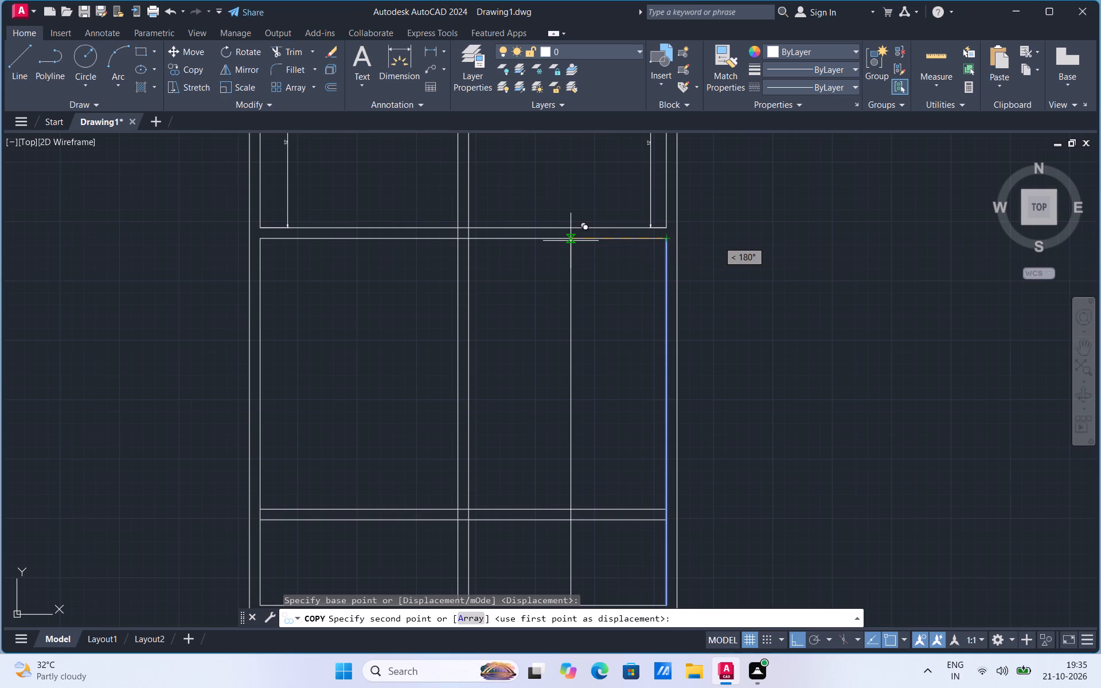
pyautogui.write("5'")
pyautogui.press('Return')
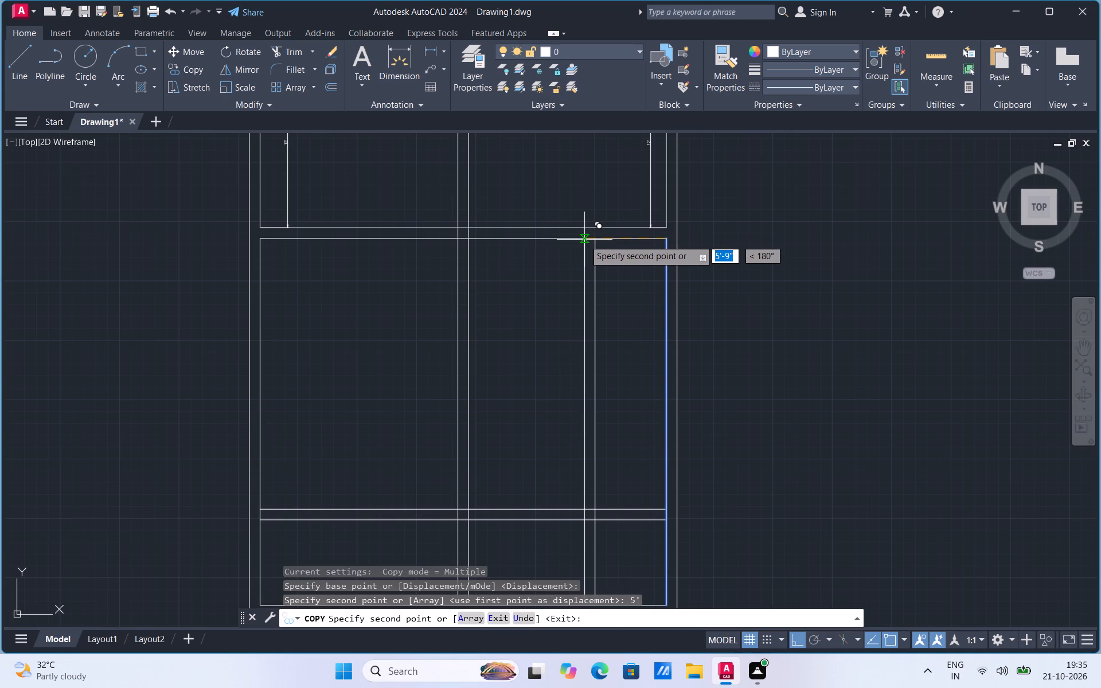
pyautogui.write("5'")
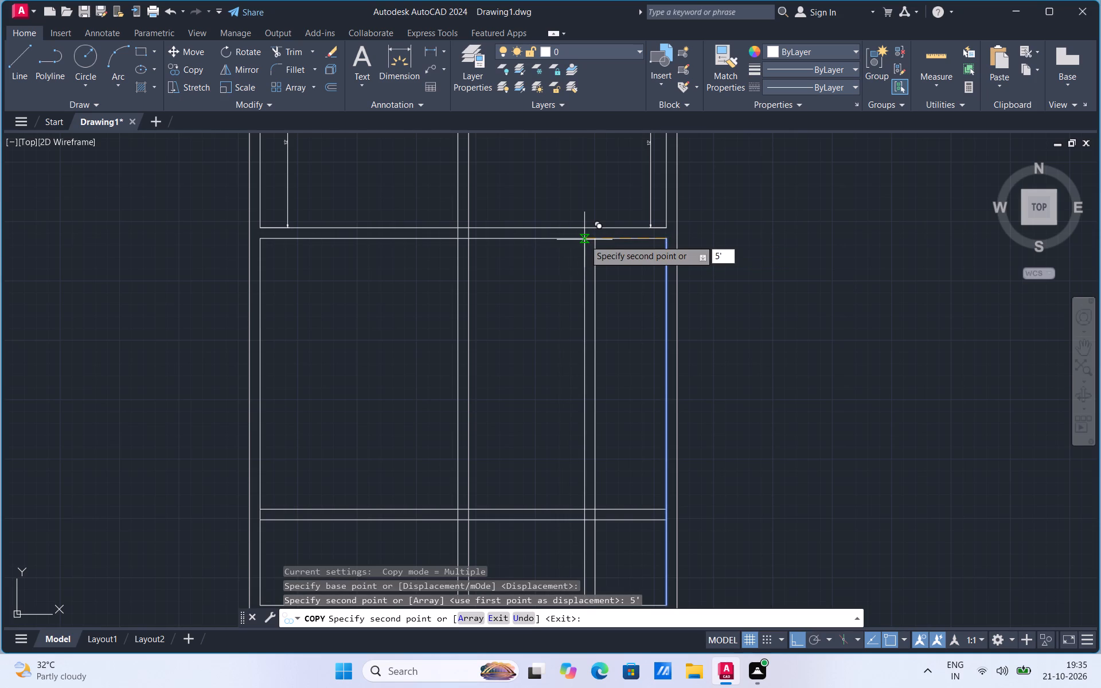
pyautogui.write('9"')
pyautogui.press('Return')
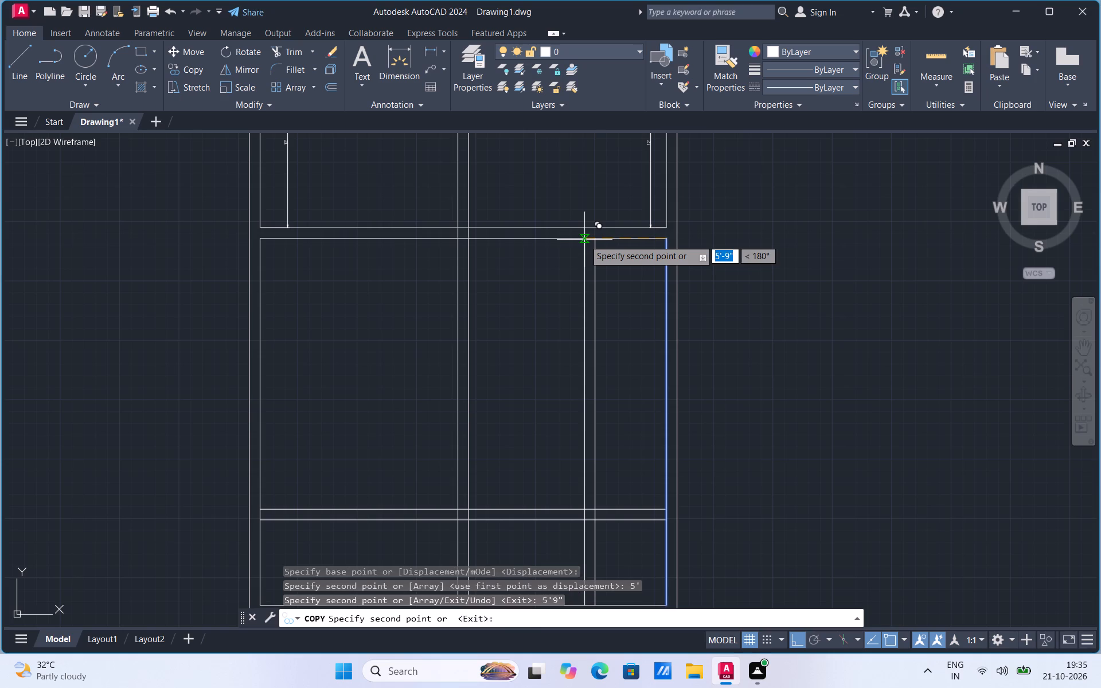
pyautogui.press('Escape')
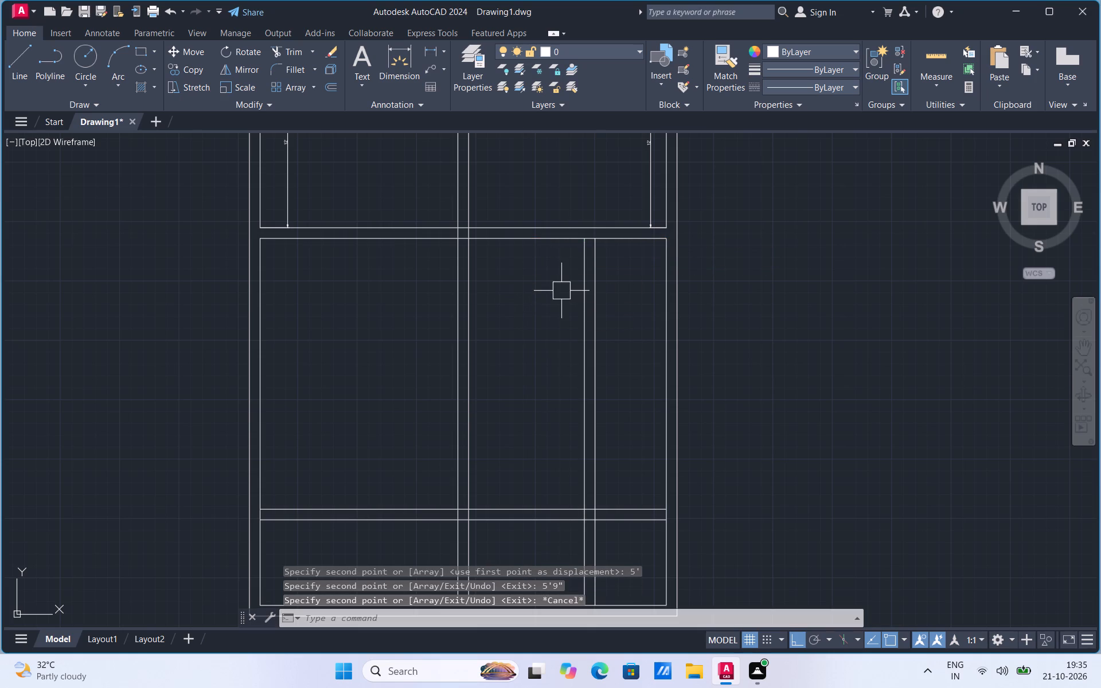
# Copy the bottom line of the upper cross wall 7' straight down, using its right endpoint as base point.
pyautogui.click(547, 241)
pyautogui.rightClick(547, 241)
pyautogui.click(583, 353)
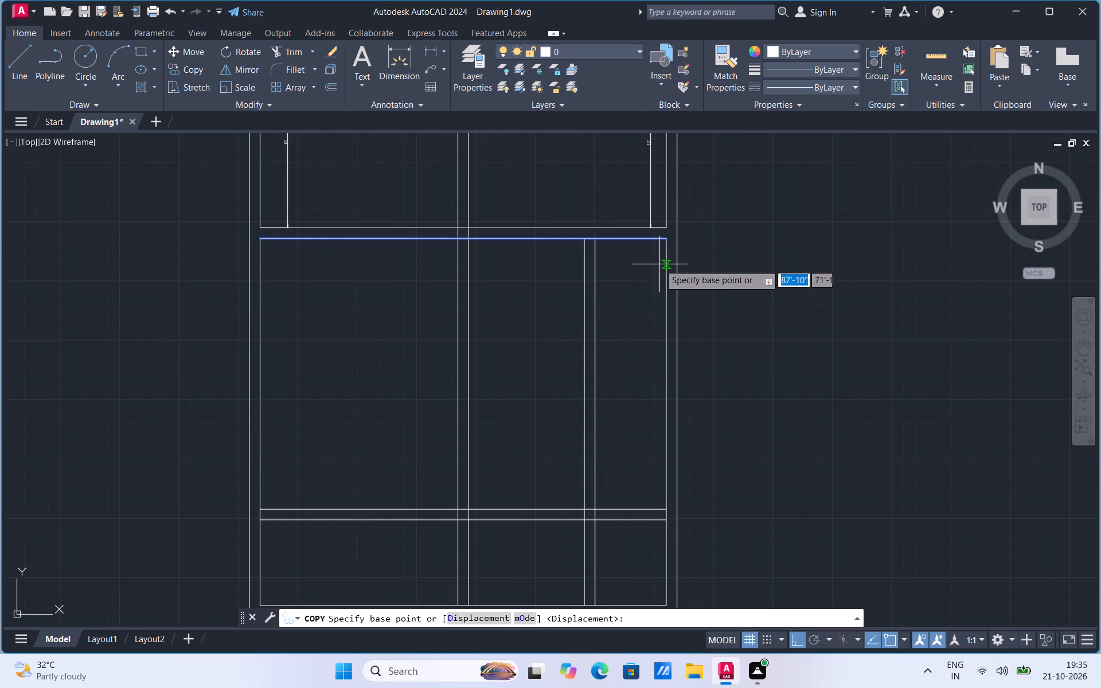
pyautogui.click(666, 239)
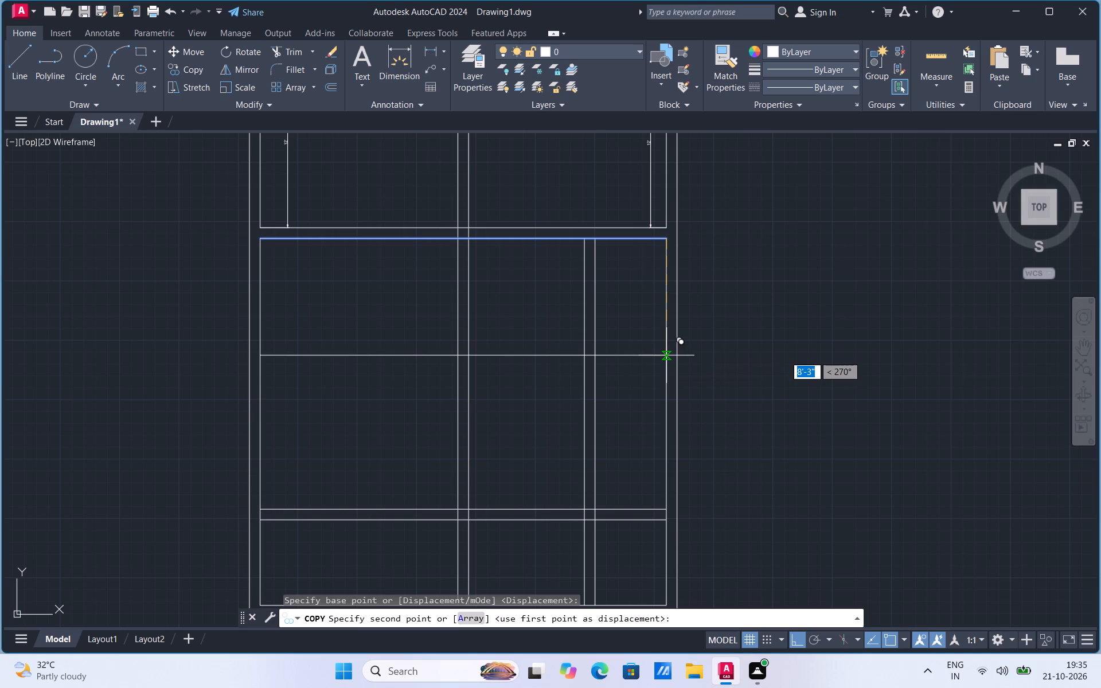
pyautogui.write("7'")
pyautogui.press('Return')
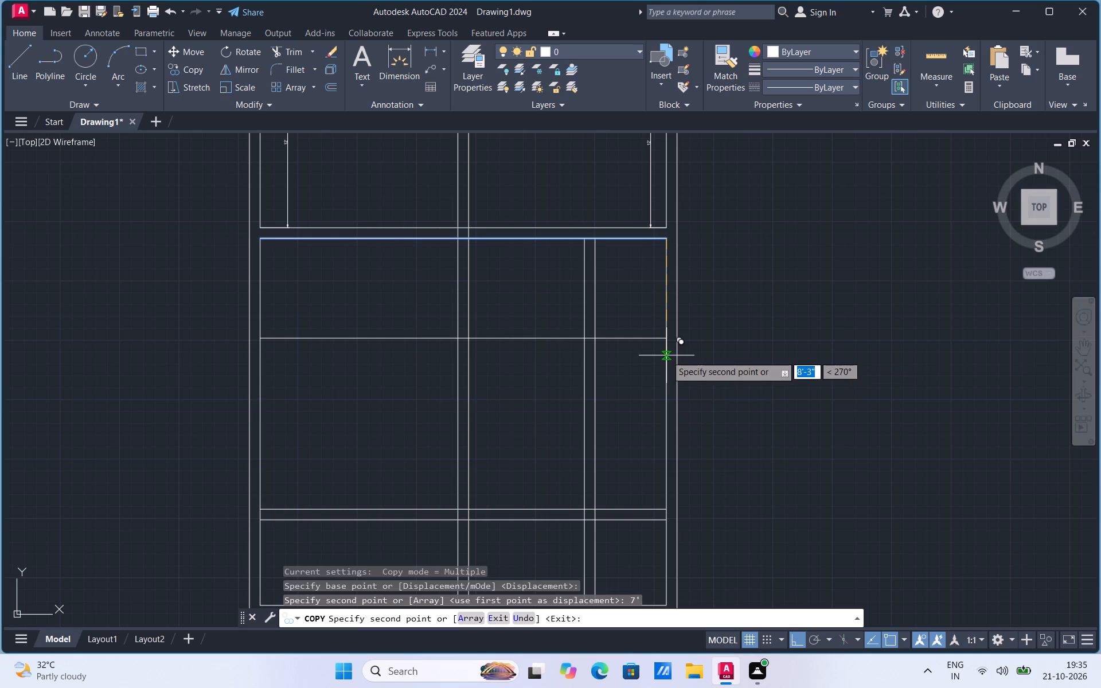
pyautogui.press('Escape')
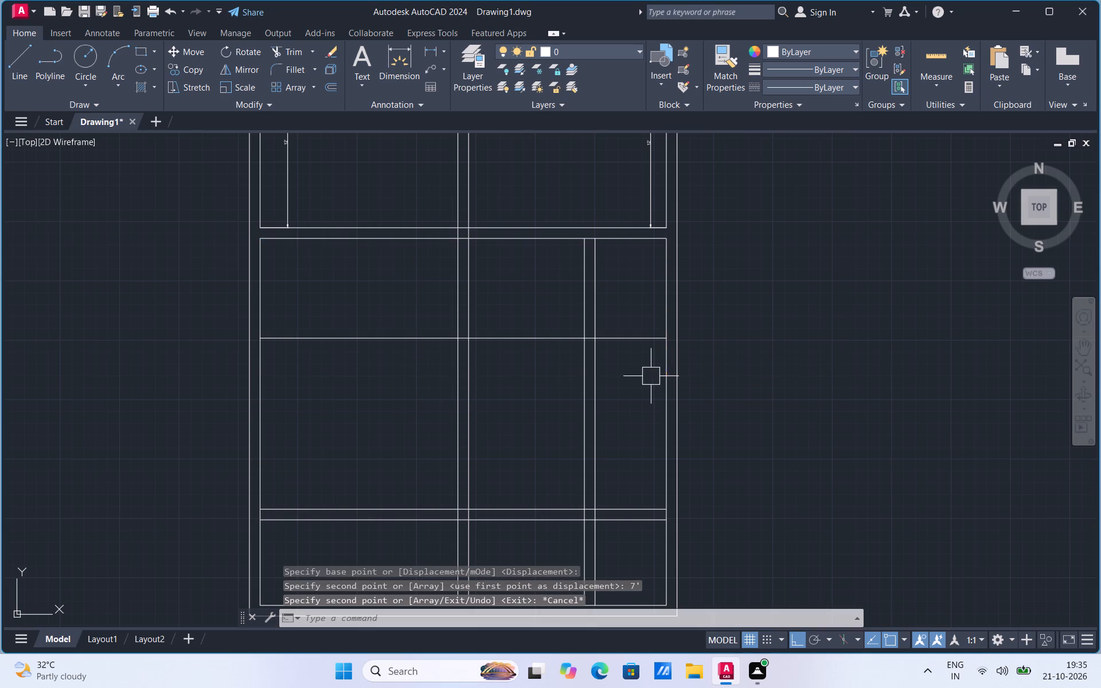
# Copy the new horizontal line 9" downward from its right endpoint to form the second face of the wall.
pyautogui.click(633, 333)
pyautogui.rightClick(633, 333)
pyautogui.click(667, 420)
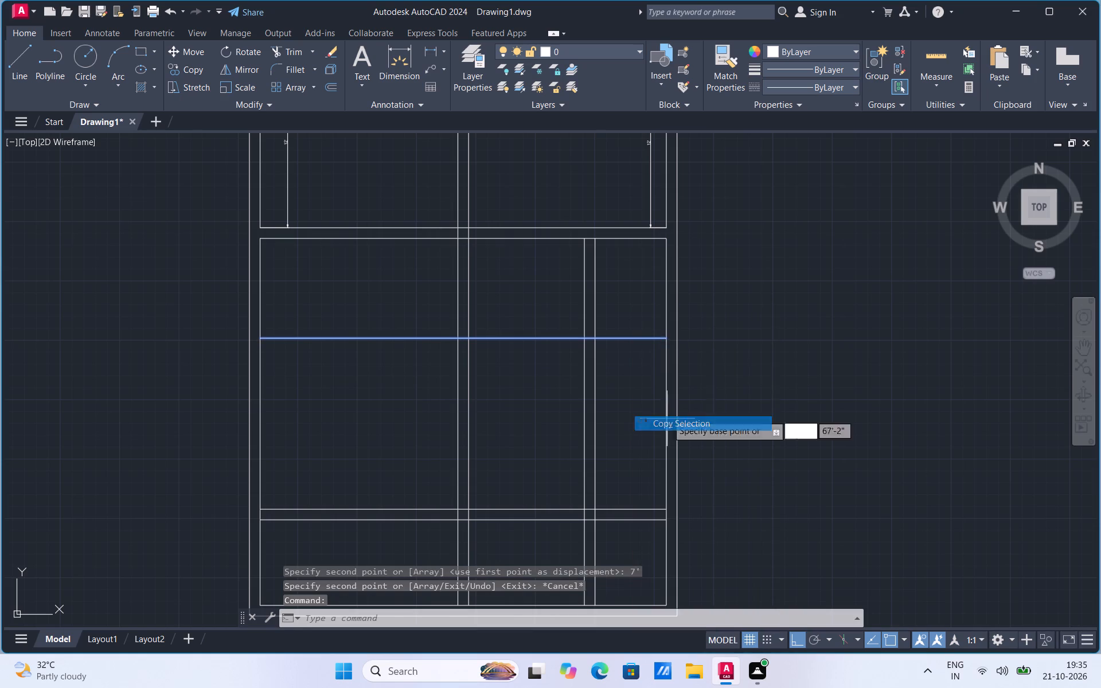
pyautogui.click(667, 339)
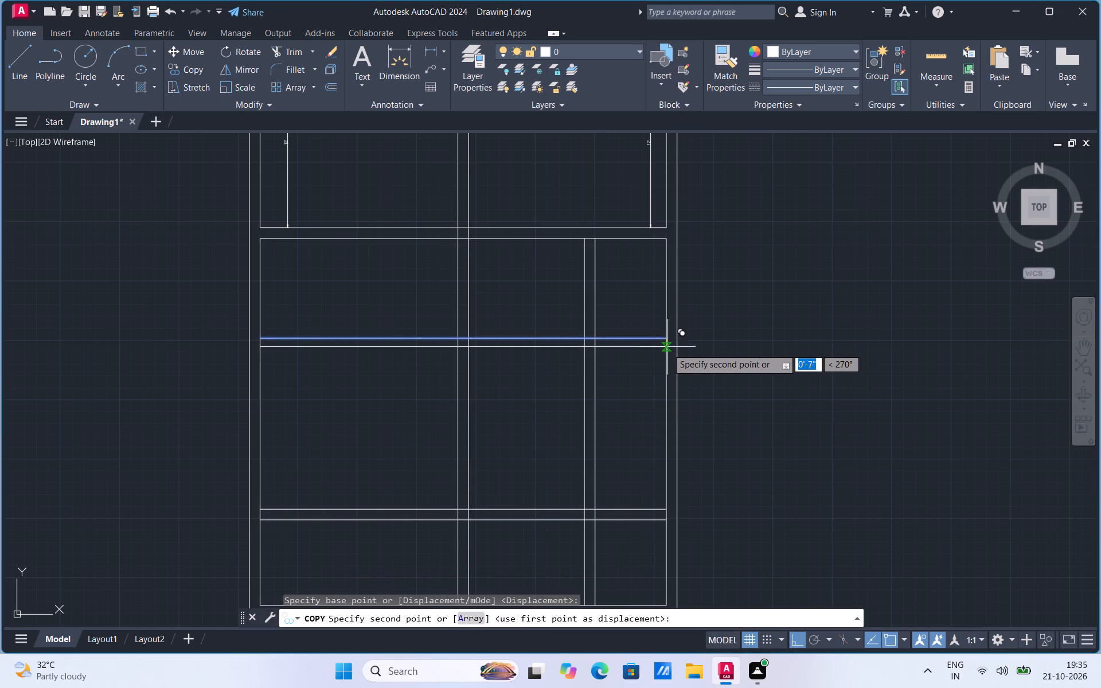
pyautogui.press('9')
pyautogui.press('Return')
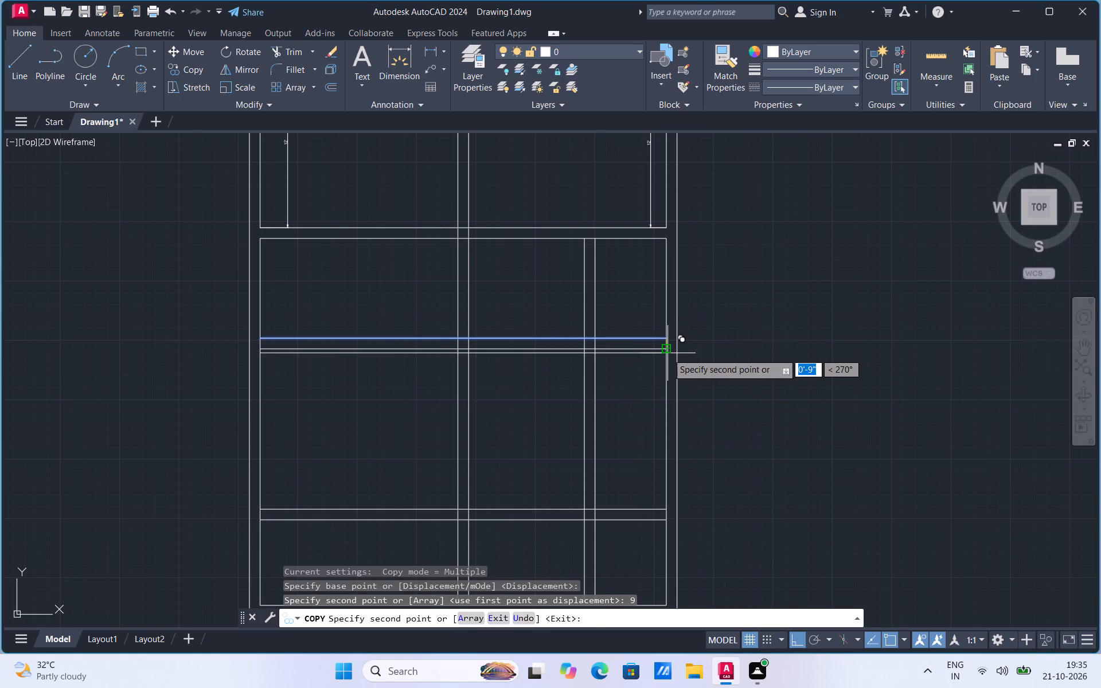
pyautogui.press('Escape')
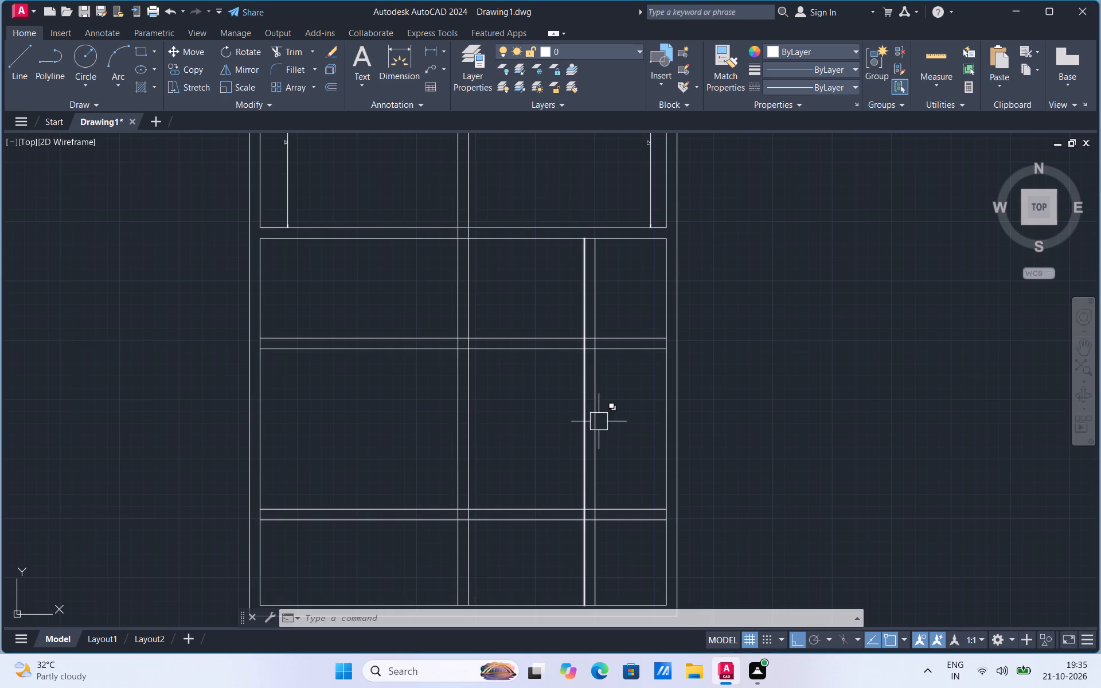
# Trim the central partition between the upper and lower cross walls, and the new horizontal wall lines left of the small right-side room.
pyautogui.click(289, 49)
pyautogui.moveTo(376, 264); pyautogui.dragTo(491, 274)
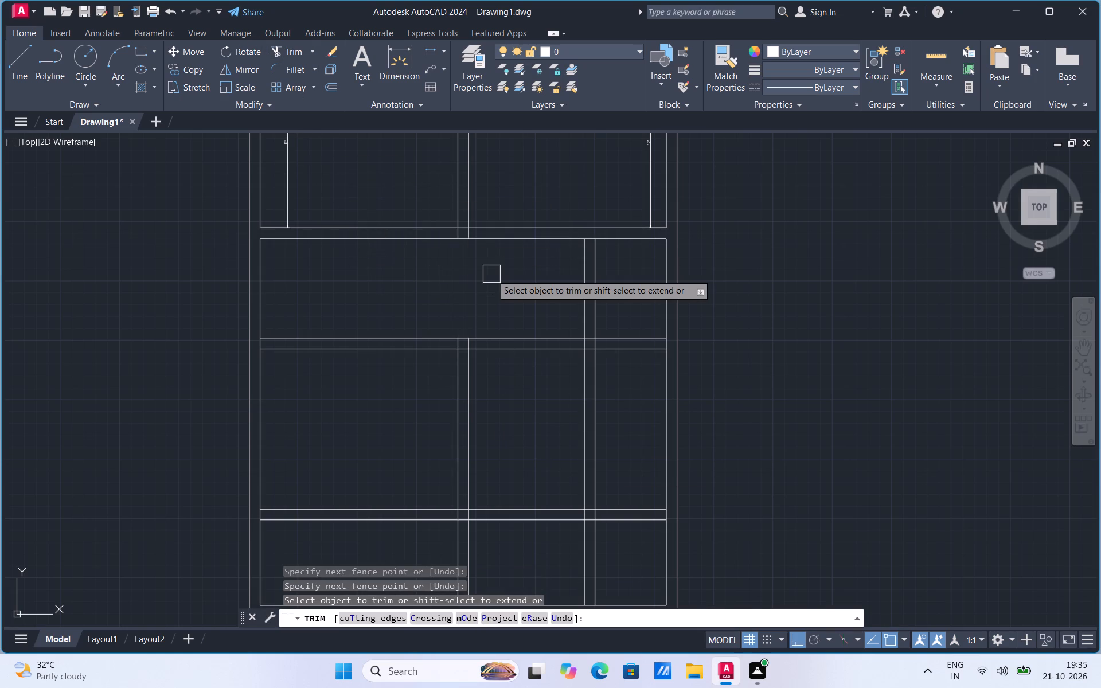
pyautogui.moveTo(431, 287); pyautogui.dragTo(407, 382)
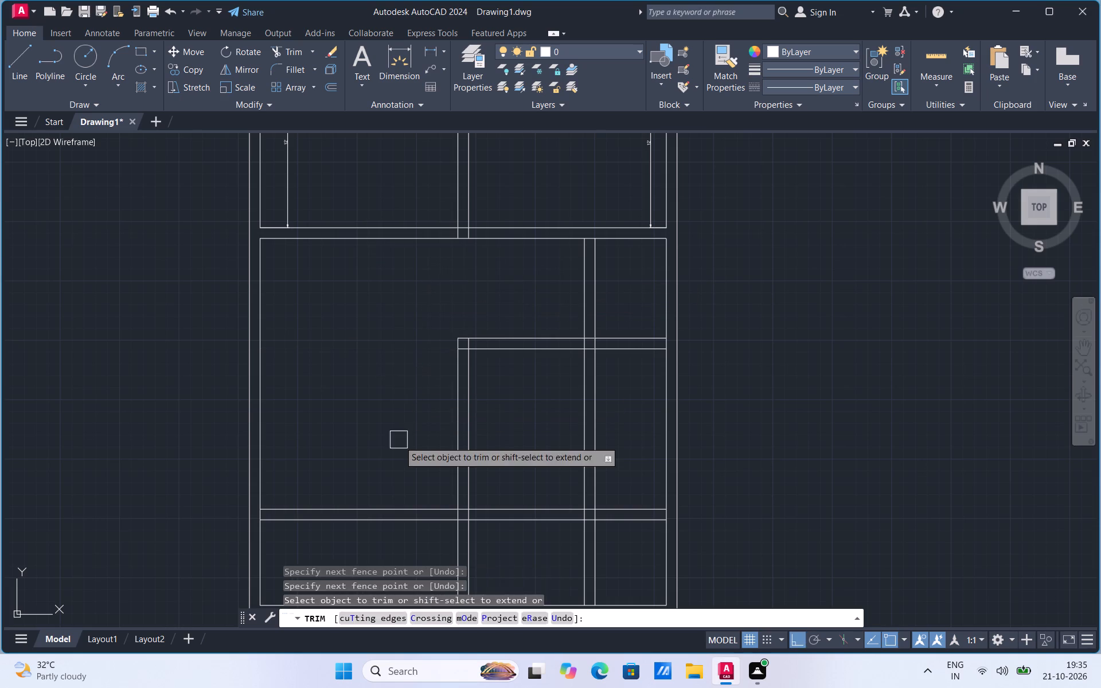
pyautogui.moveTo(404, 441); pyautogui.dragTo(477, 411)
pyautogui.moveTo(512, 298); pyautogui.dragTo(507, 372)
pyautogui.scroll(2, 475, 336)
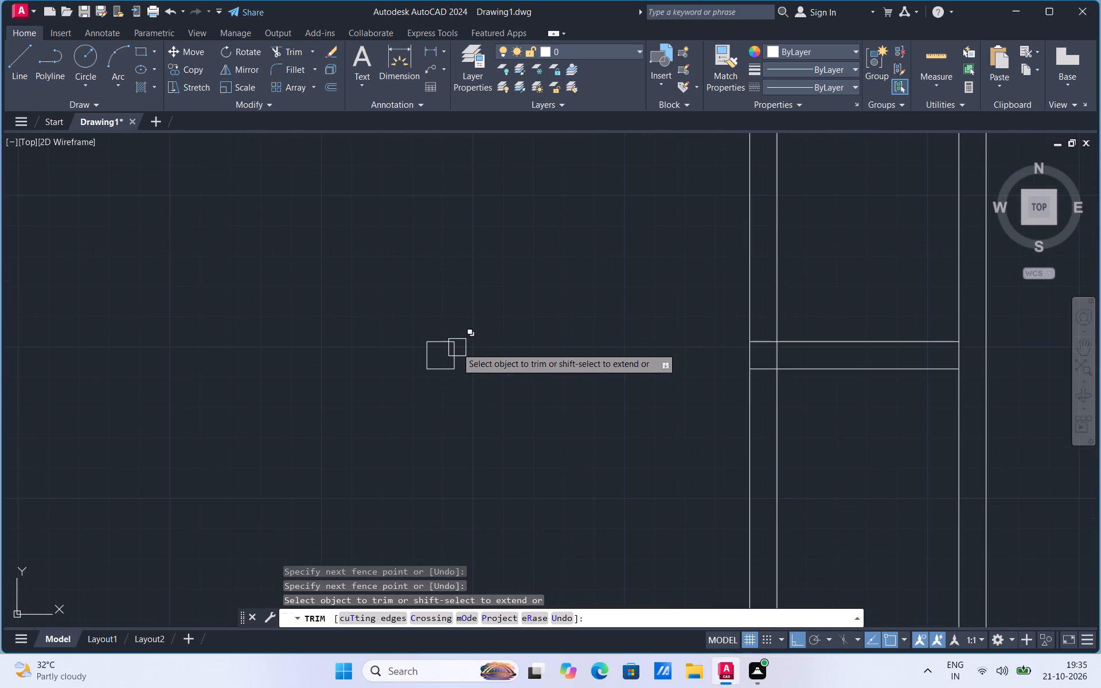
pyautogui.click(452, 353)
pyautogui.click(439, 340)
pyautogui.click(423, 355)
pyautogui.click(441, 369)
pyautogui.scroll(-2, 467, 334)
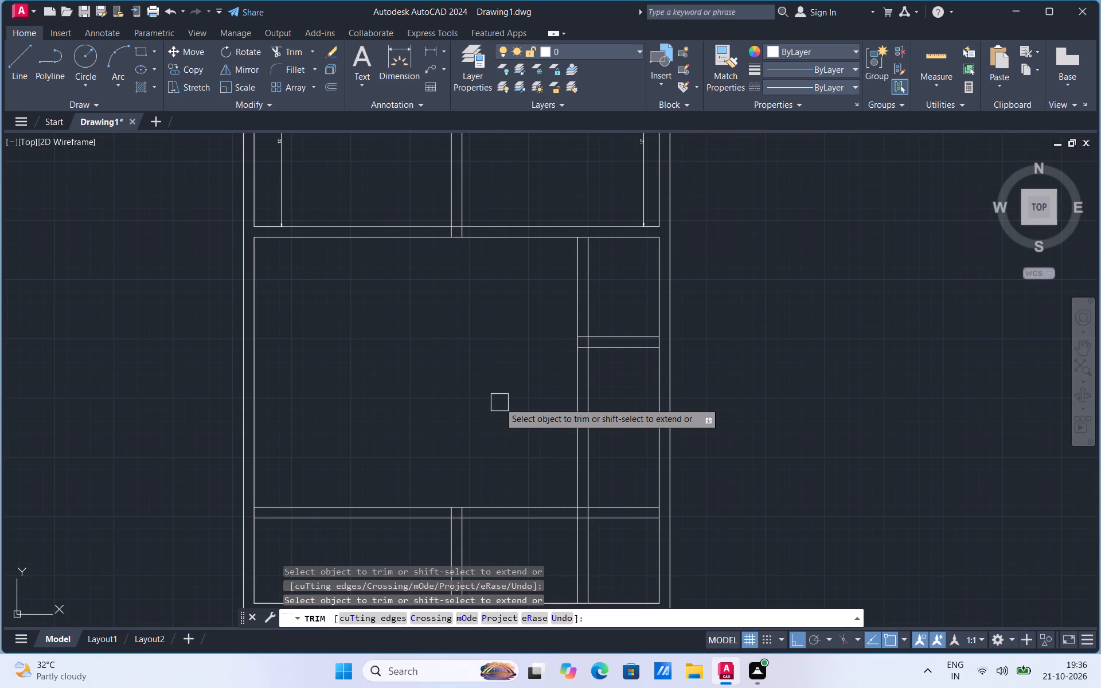
pyautogui.scroll(-2, 503, 317)
pyautogui.scroll(2, 487, 365)
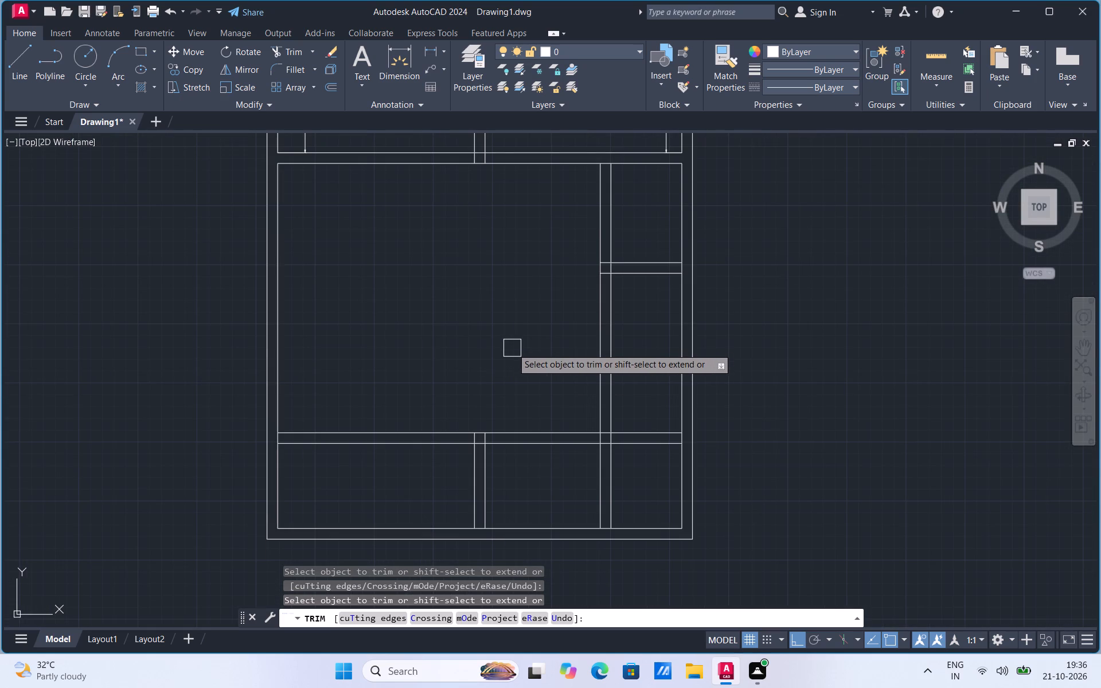
pyautogui.press('Escape')
# Copy the right line of the remaining central partition, below the lower cross wall, 9" to the right from its bottom endpoint.
pyautogui.scroll(1, 505, 479)
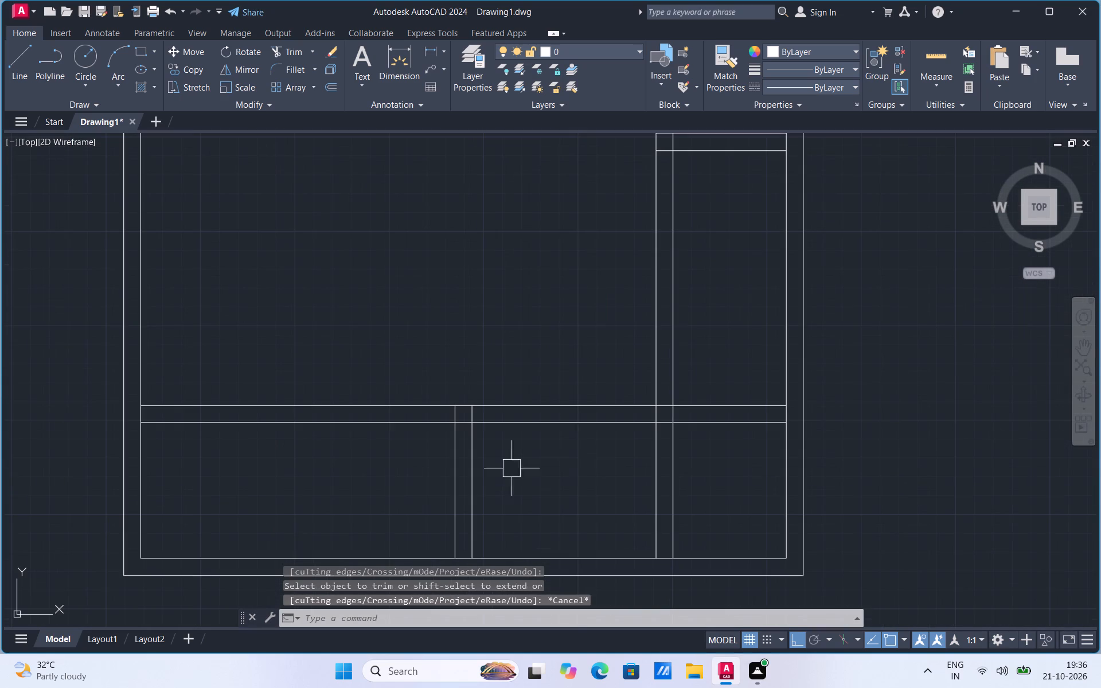
pyautogui.click(473, 474)
pyautogui.rightClick(473, 474)
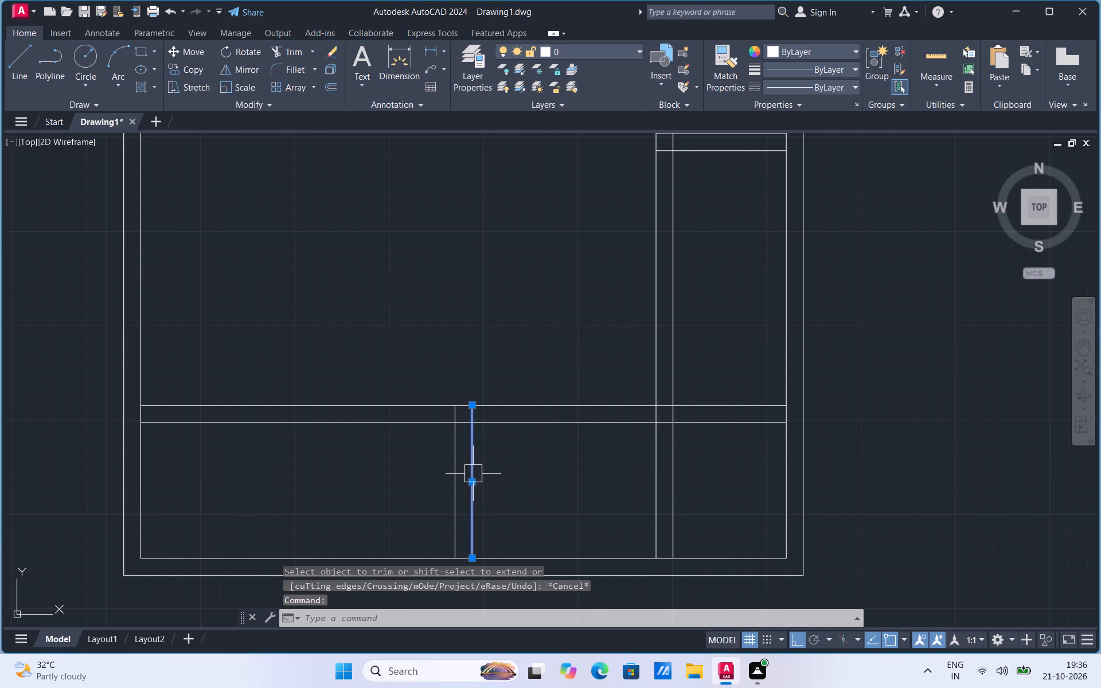
pyautogui.click(517, 246)
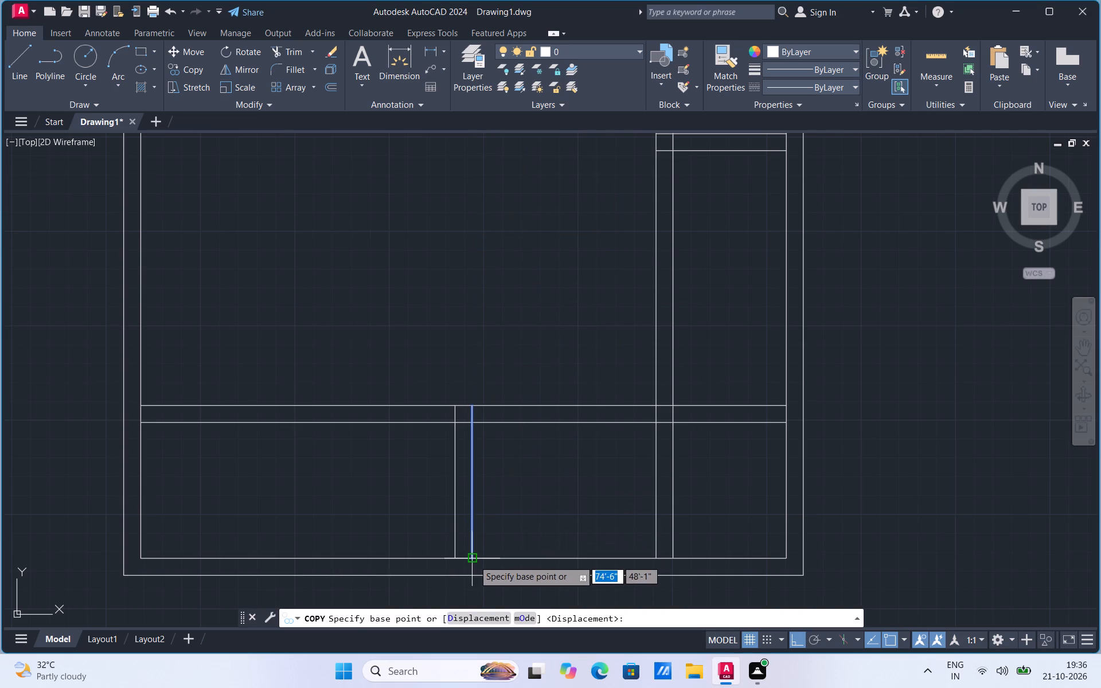
pyautogui.click(472, 557)
pyautogui.press('9')
pyautogui.press('Return')
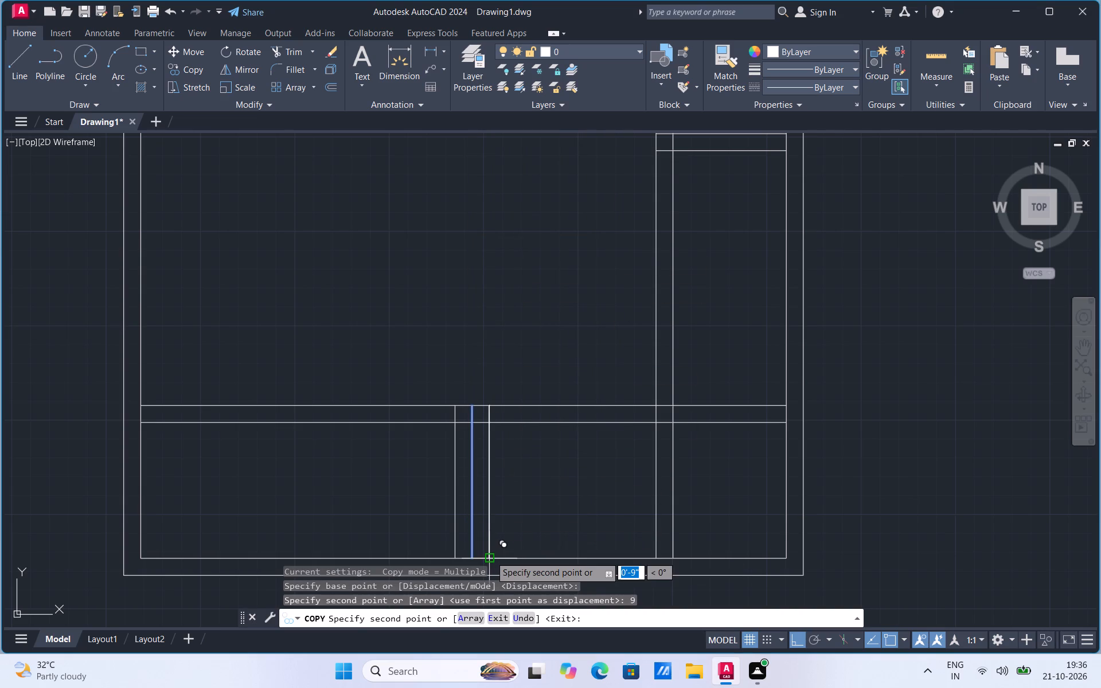
pyautogui.press('Escape')
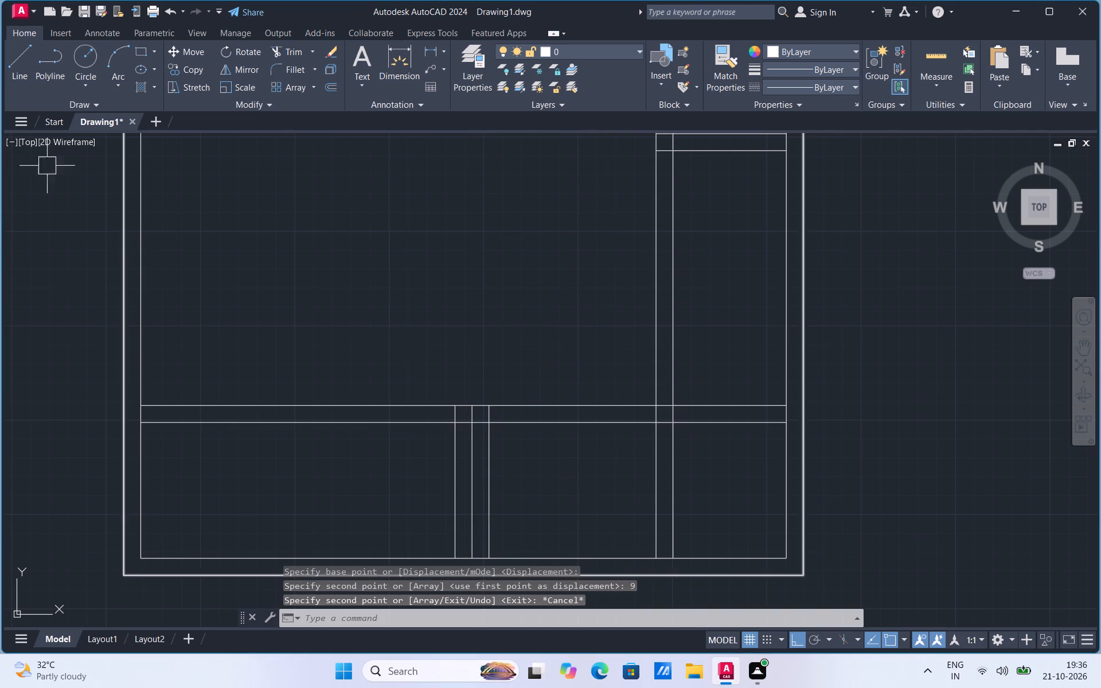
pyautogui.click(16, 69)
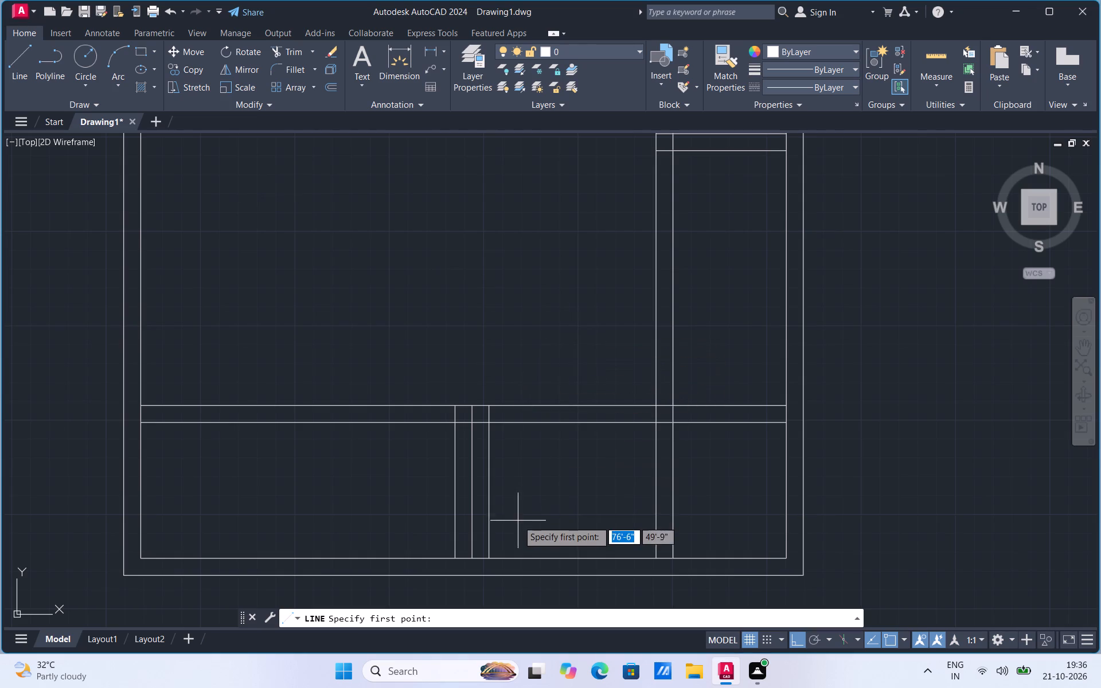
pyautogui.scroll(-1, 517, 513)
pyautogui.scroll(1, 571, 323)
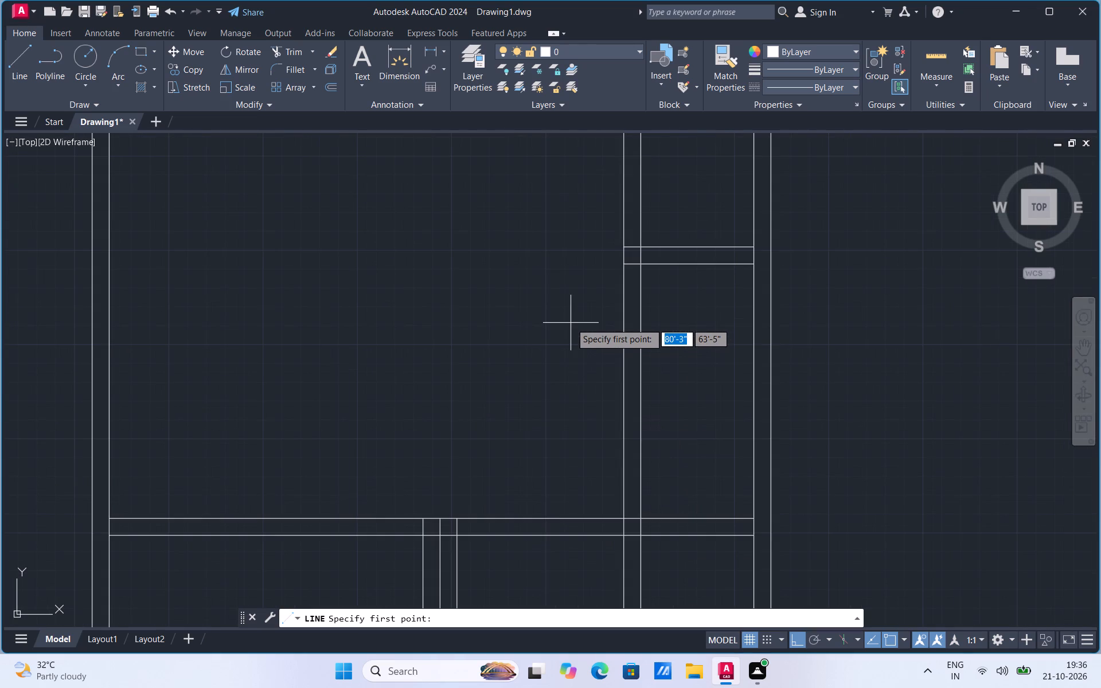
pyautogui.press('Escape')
# Extend both horizontal wall lines under the small right-side room leftward to the left inner wall line.
pyautogui.write('ex')
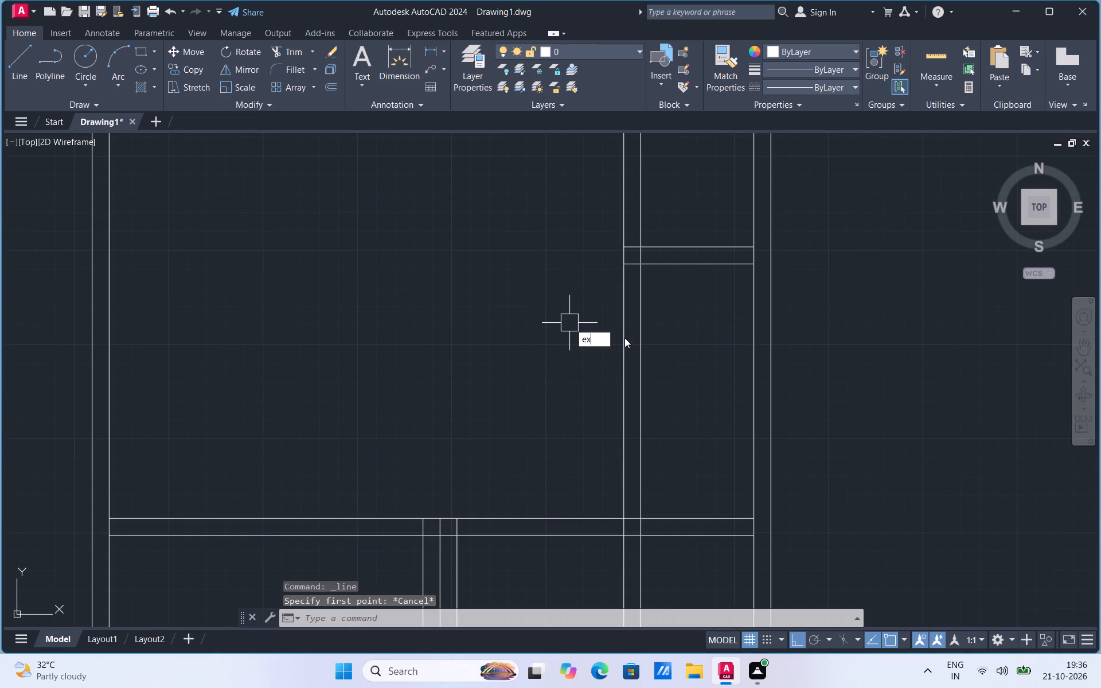
pyautogui.click(624, 354)
pyautogui.click(669, 244)
pyautogui.click(666, 265)
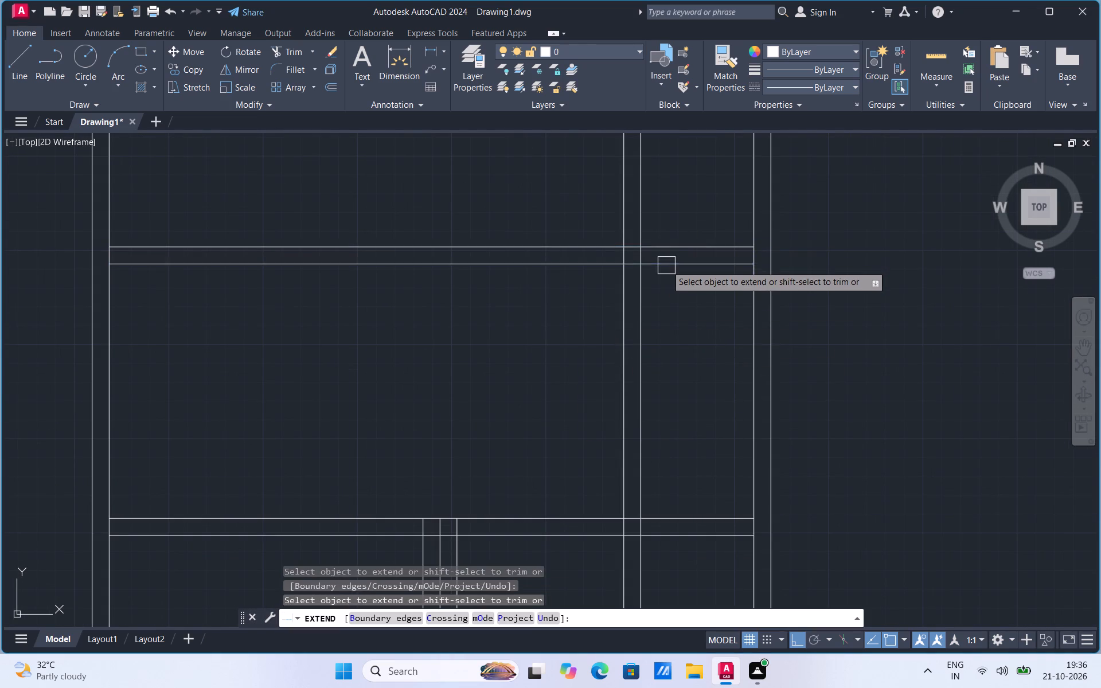
# Extend the two right-hand lines of the bottom partition up to the top line of the middle horizontal wall.
pyautogui.click(456, 554)
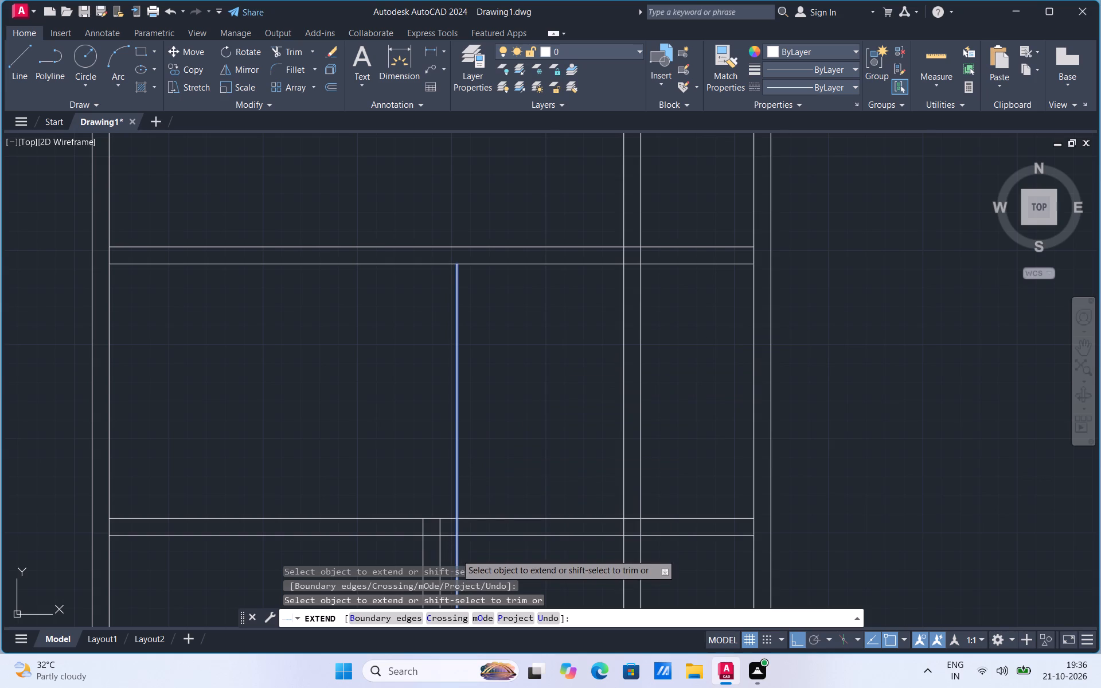
pyautogui.click(444, 552)
pyautogui.scroll(-1, 505, 340)
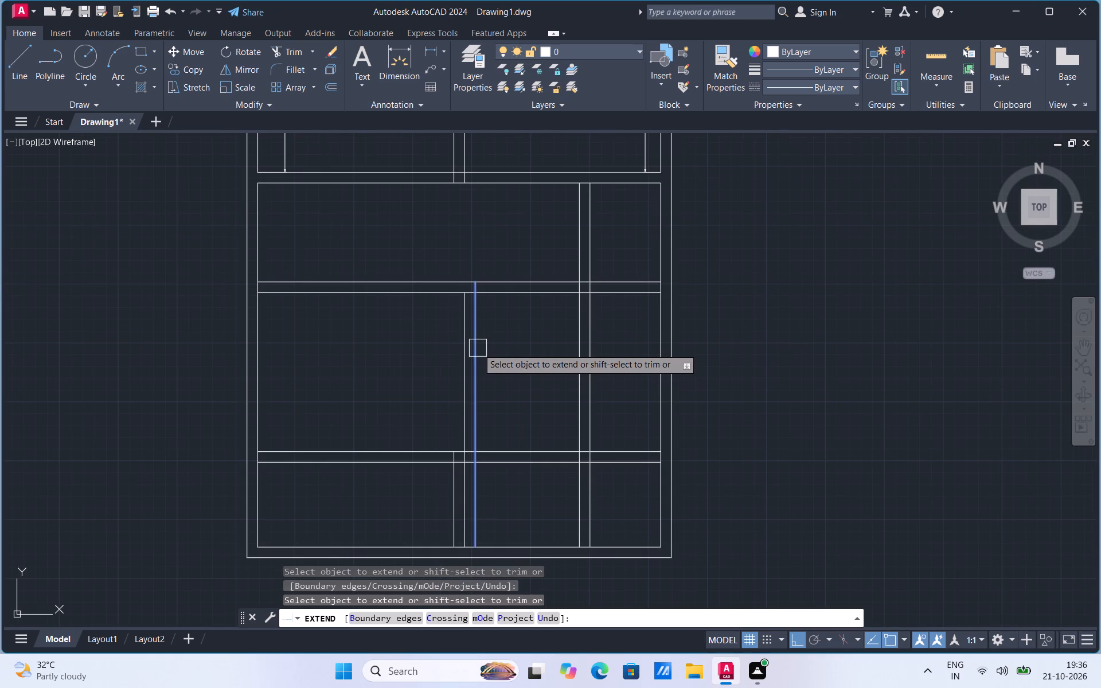
pyautogui.click(478, 349)
pyautogui.click(465, 357)
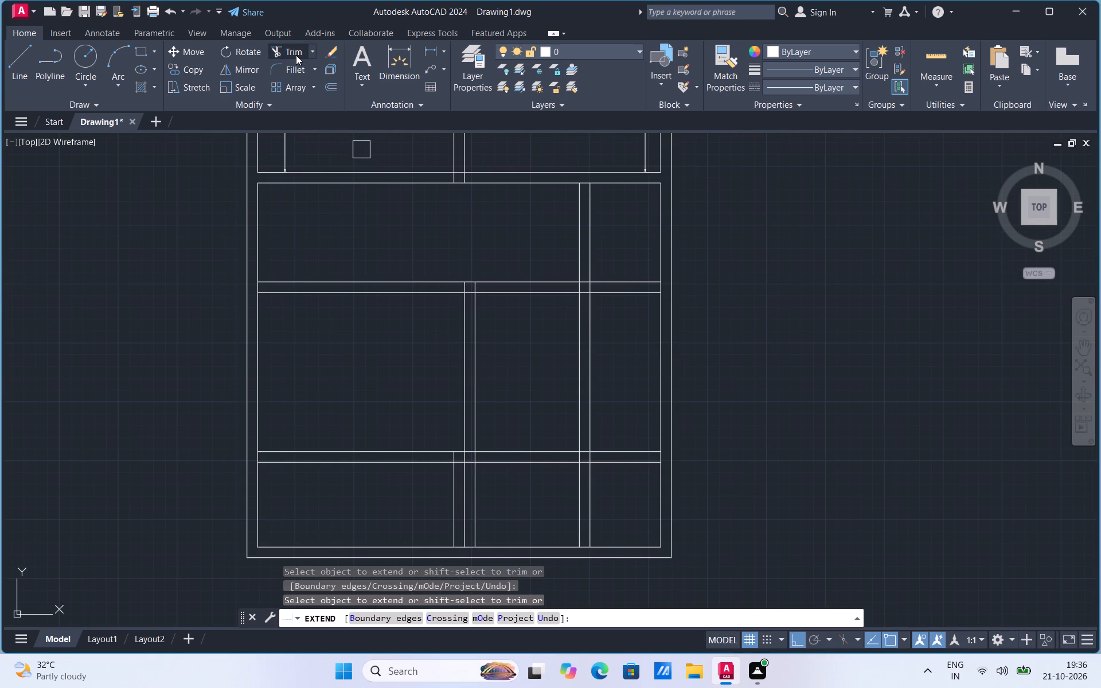
# Trim the middle horizontal wall left of the extended partition, plus the lower cross wall and small-room wall lines crossing the lower-right room.
pyautogui.click(296, 55)
pyautogui.moveTo(384, 256); pyautogui.dragTo(384, 311)
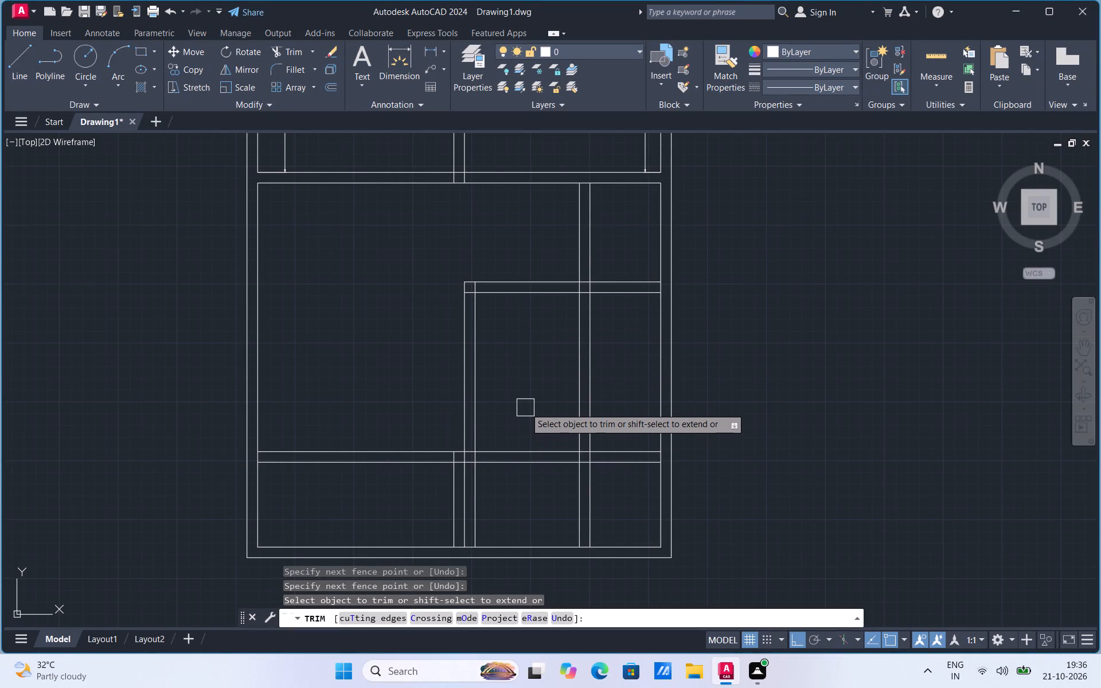
pyautogui.moveTo(525, 407); pyautogui.dragTo(526, 495)
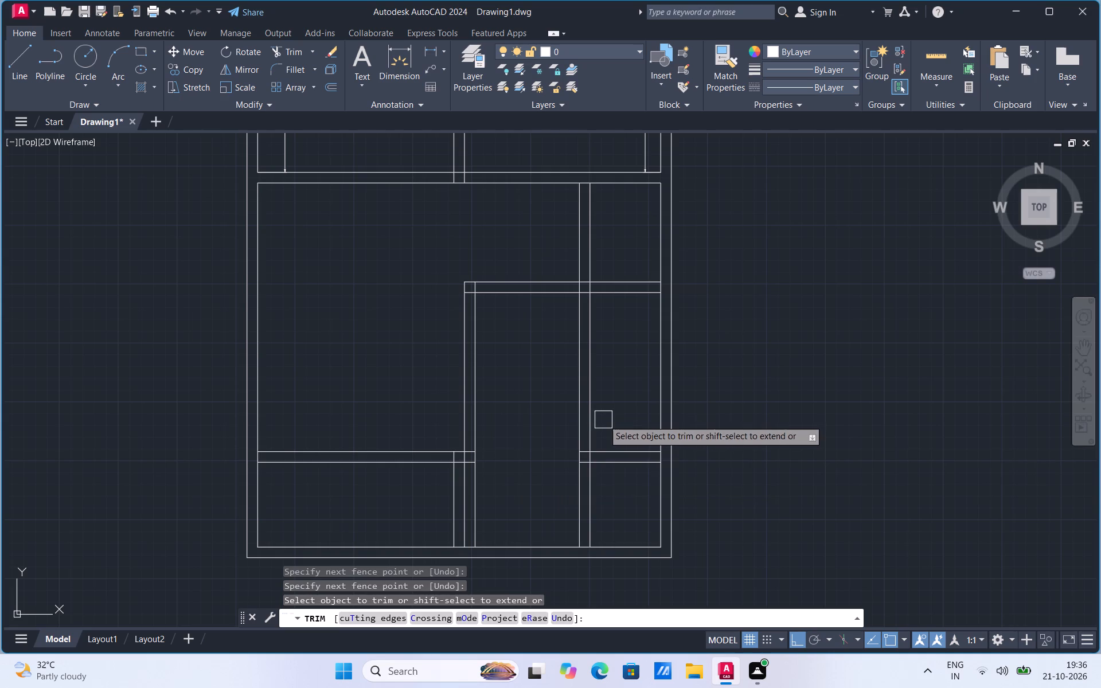
pyautogui.moveTo(614, 428); pyautogui.dragTo(628, 474)
pyautogui.moveTo(629, 431); pyautogui.dragTo(565, 446)
pyautogui.moveTo(588, 440); pyautogui.dragTo(581, 474)
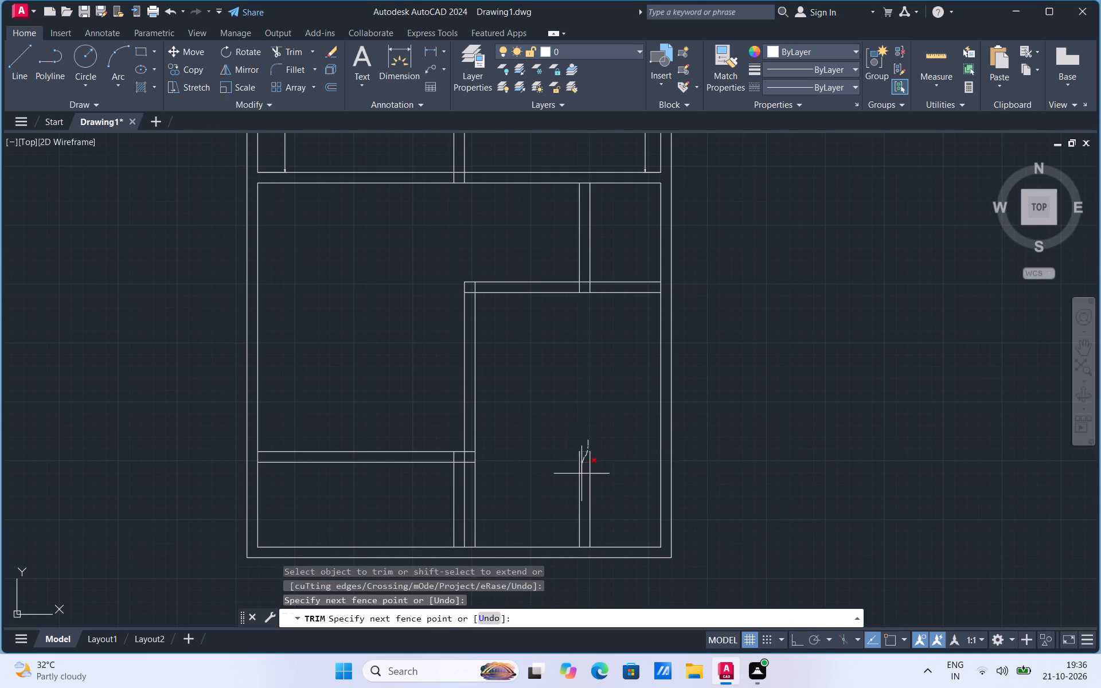
pyautogui.moveTo(581, 474); pyautogui.dragTo(581, 475)
pyautogui.moveTo(594, 443); pyautogui.dragTo(573, 497)
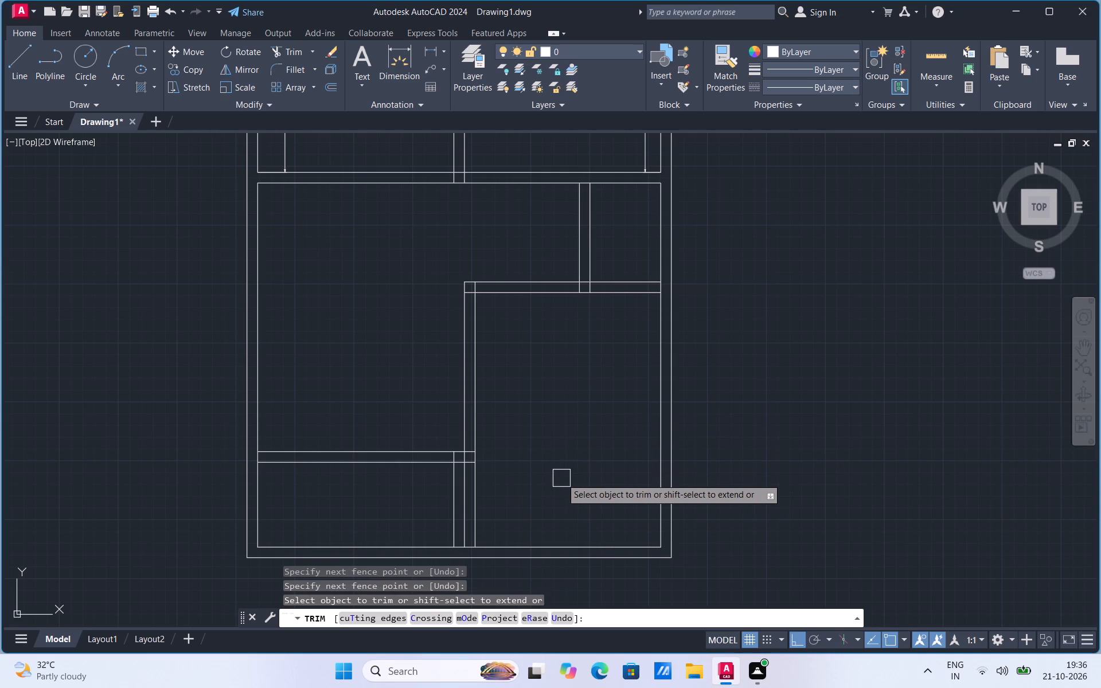
pyautogui.scroll(-2, 556, 483)
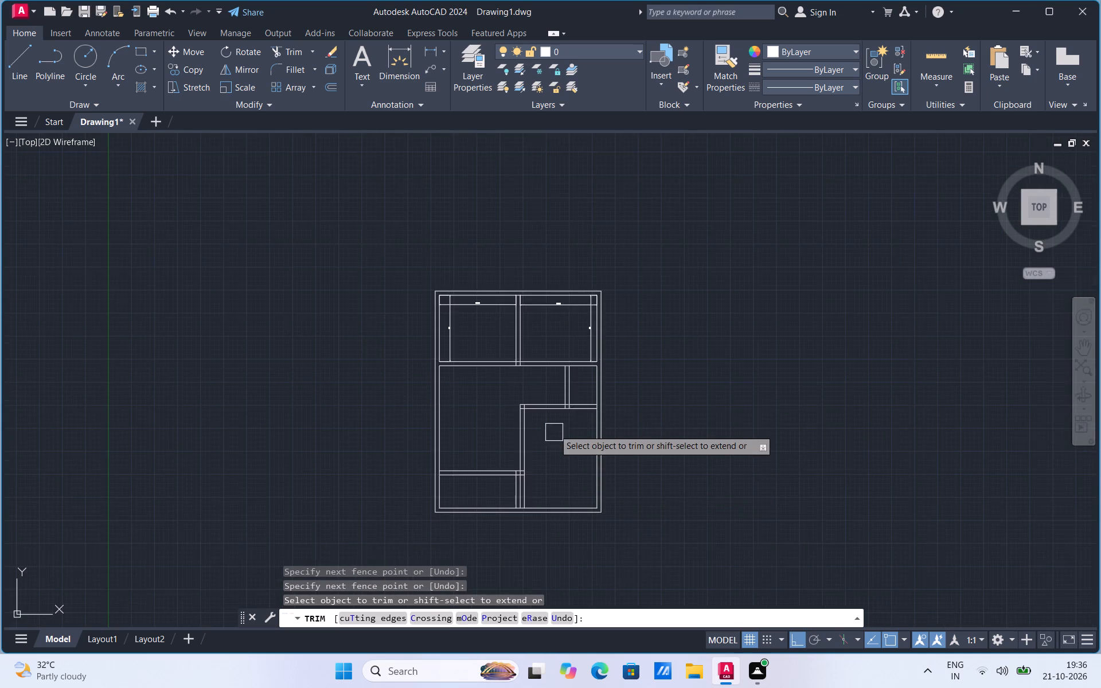
pyautogui.scroll(2, 559, 390)
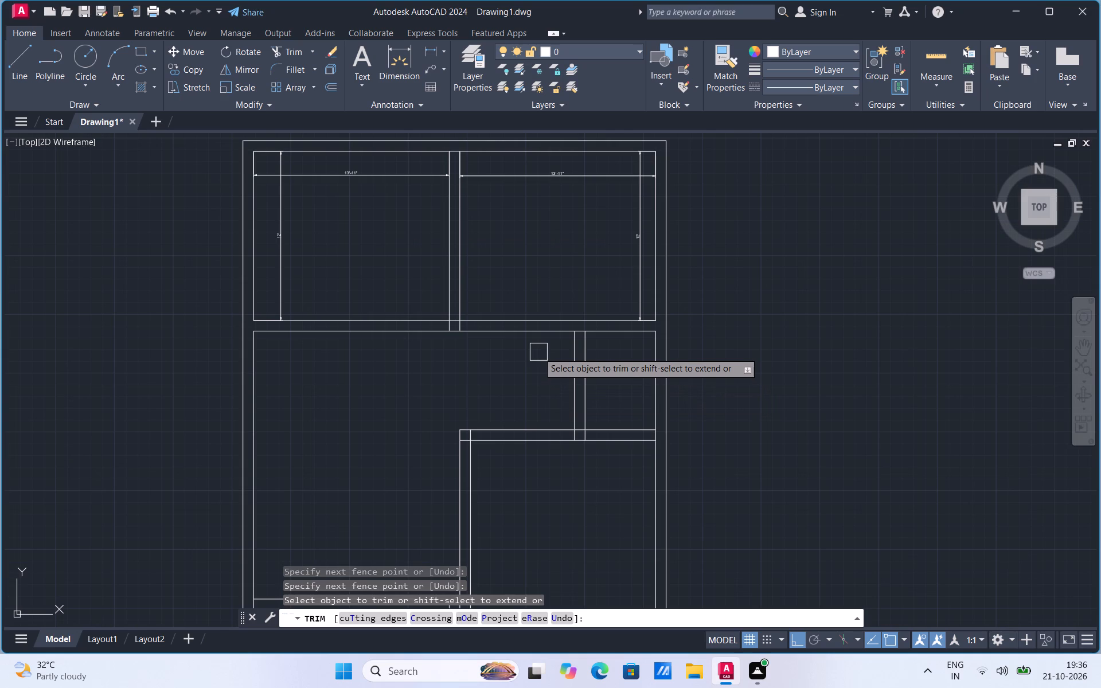
pyautogui.press('Escape')
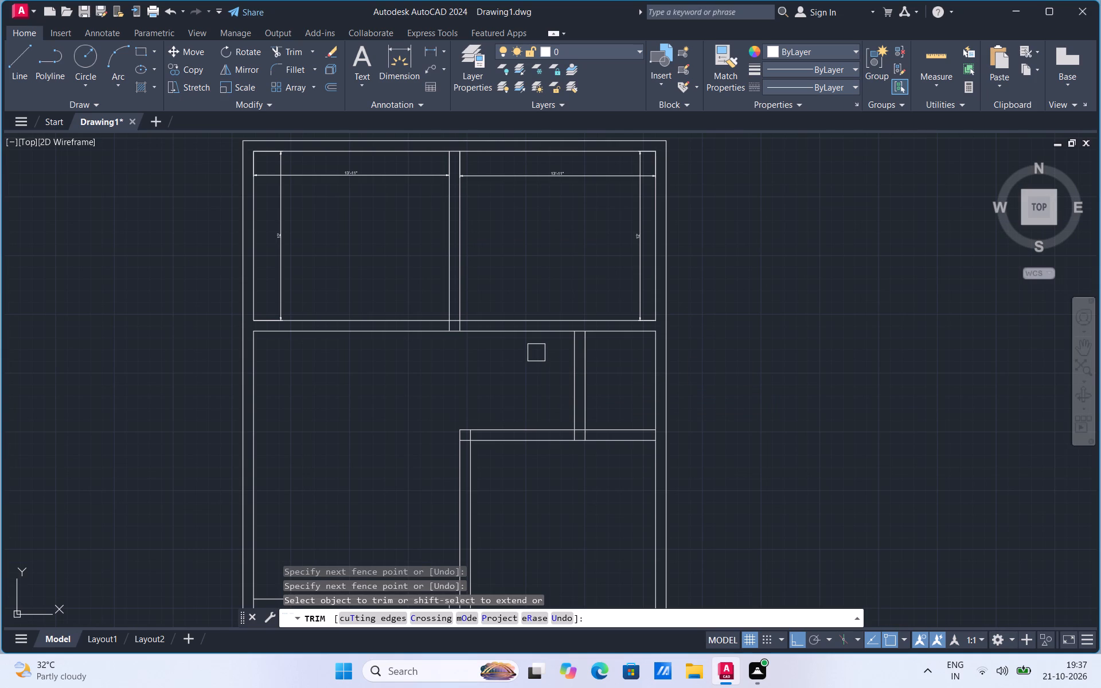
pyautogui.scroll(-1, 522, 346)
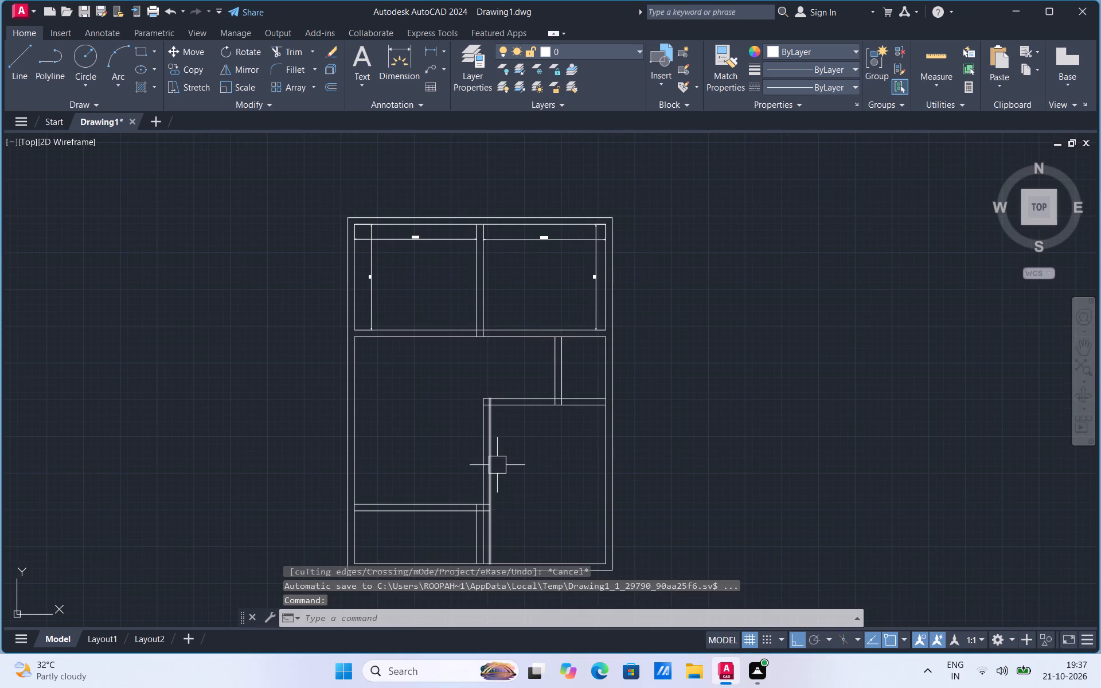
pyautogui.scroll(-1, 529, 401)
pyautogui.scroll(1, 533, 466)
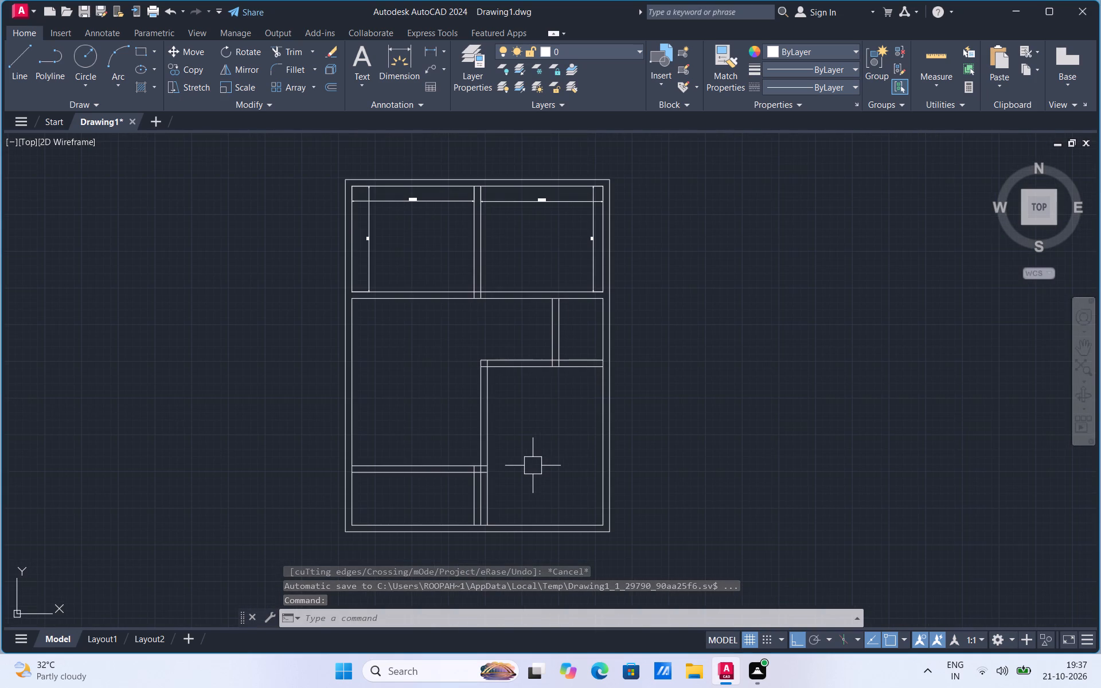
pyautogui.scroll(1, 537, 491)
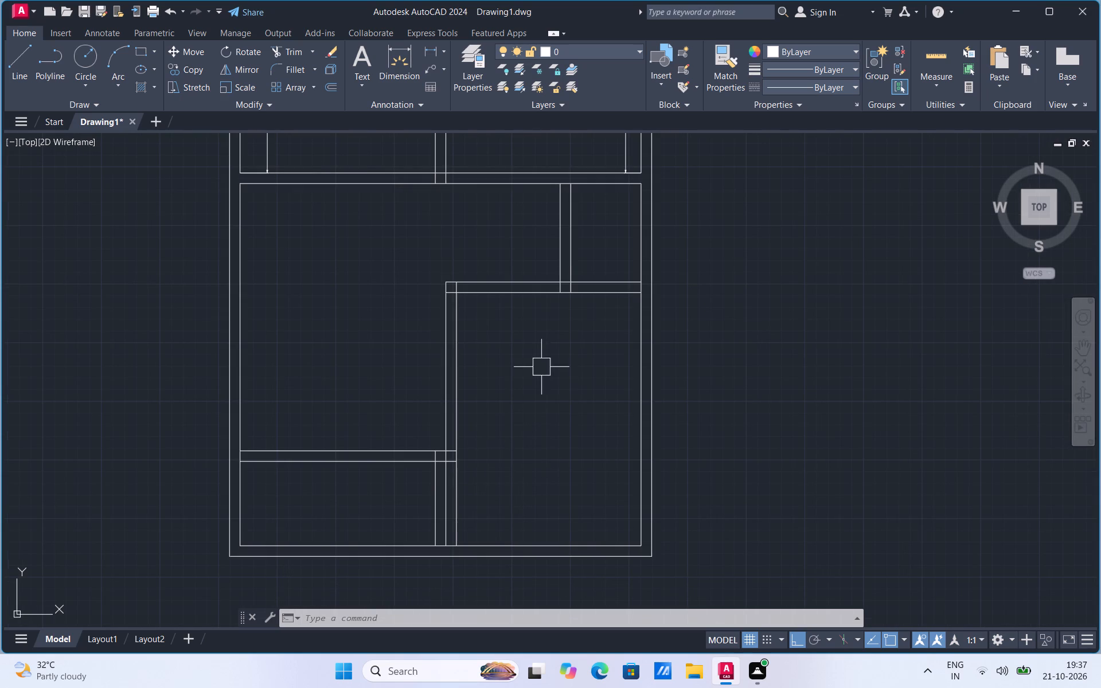
# Move both lines of the small right-side room's left wall horizontally leftward from the left line's top endpoint, widening the room.
pyautogui.click(572, 247)
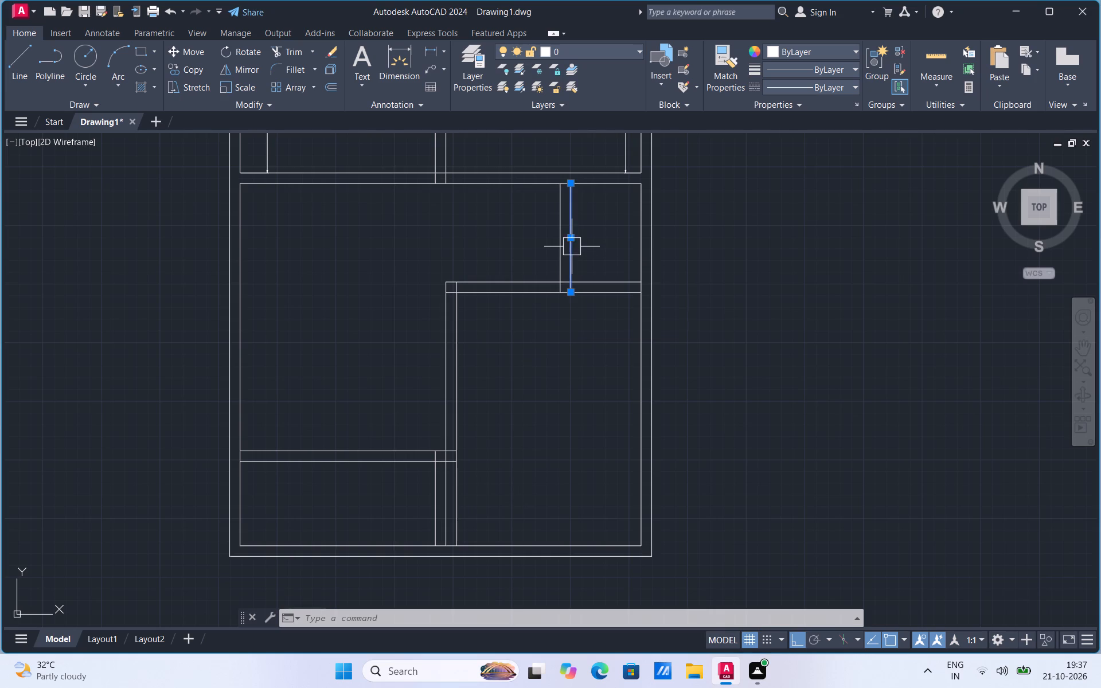
pyautogui.click(561, 253)
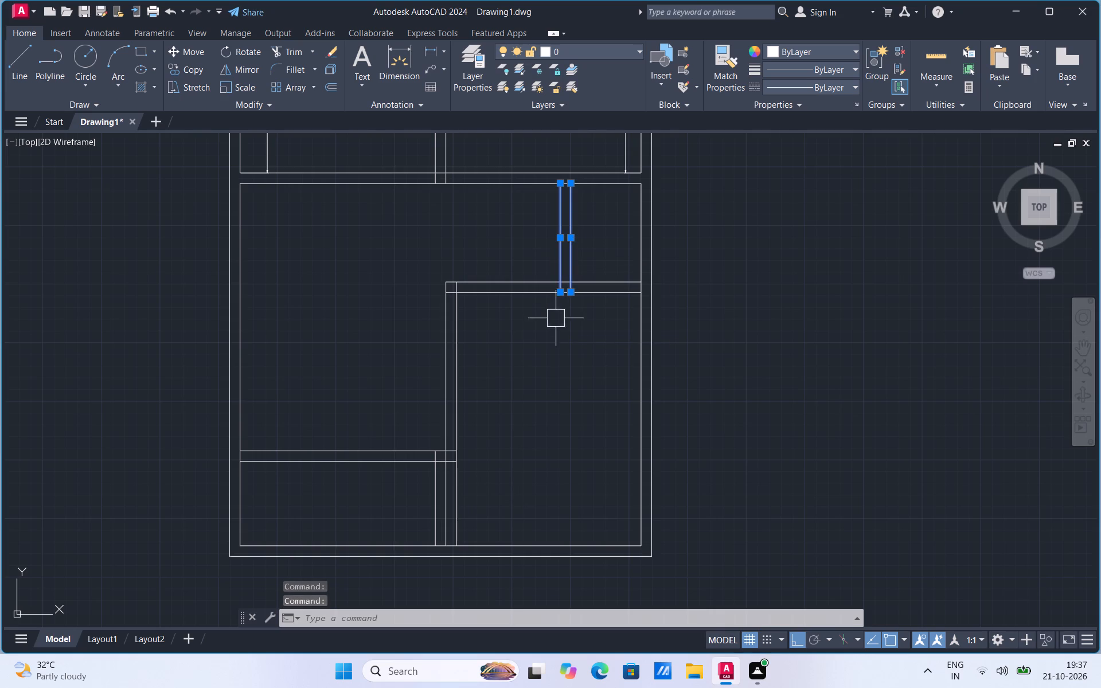
pyautogui.rightClick(551, 357)
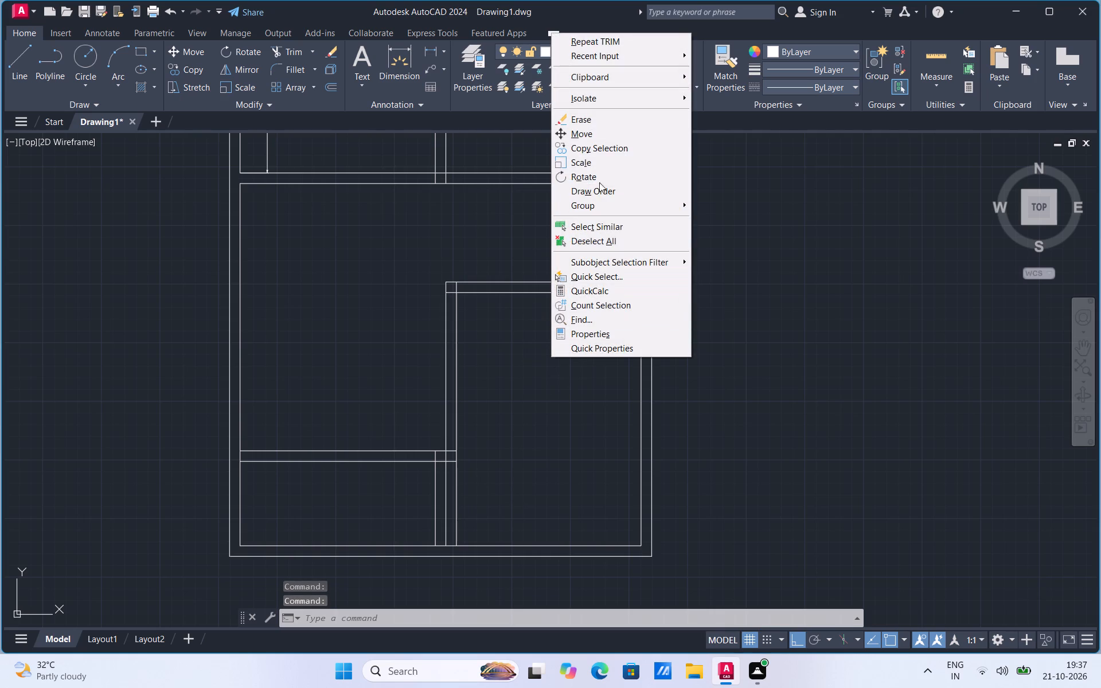
pyautogui.click(600, 135)
pyautogui.click(561, 182)
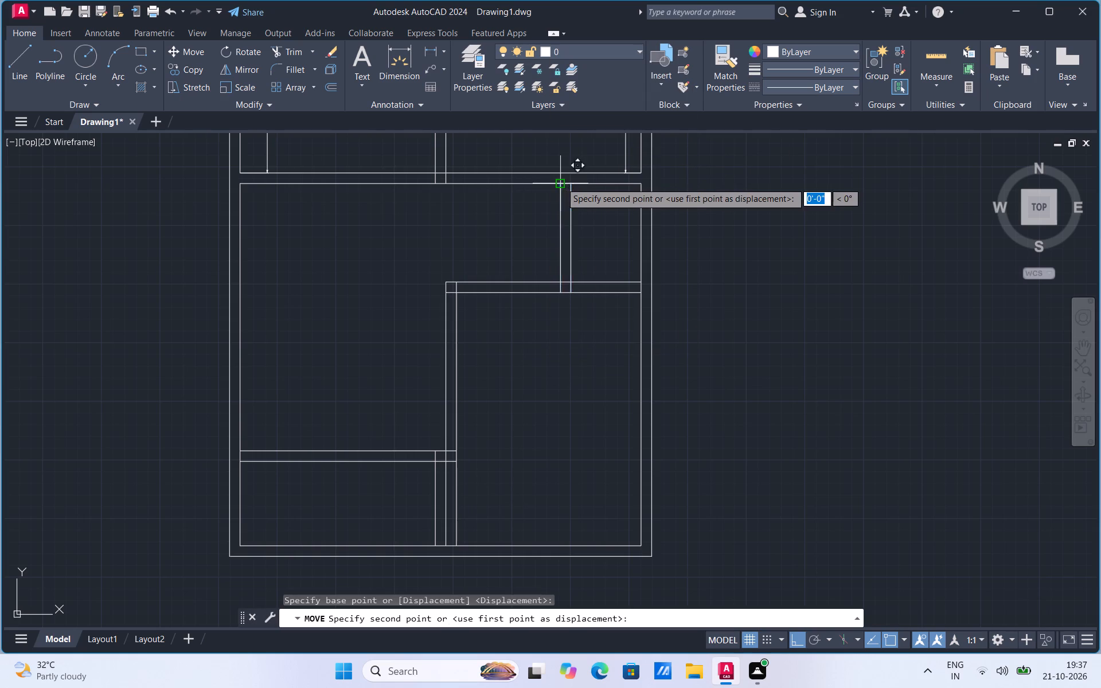
pyautogui.click(514, 181)
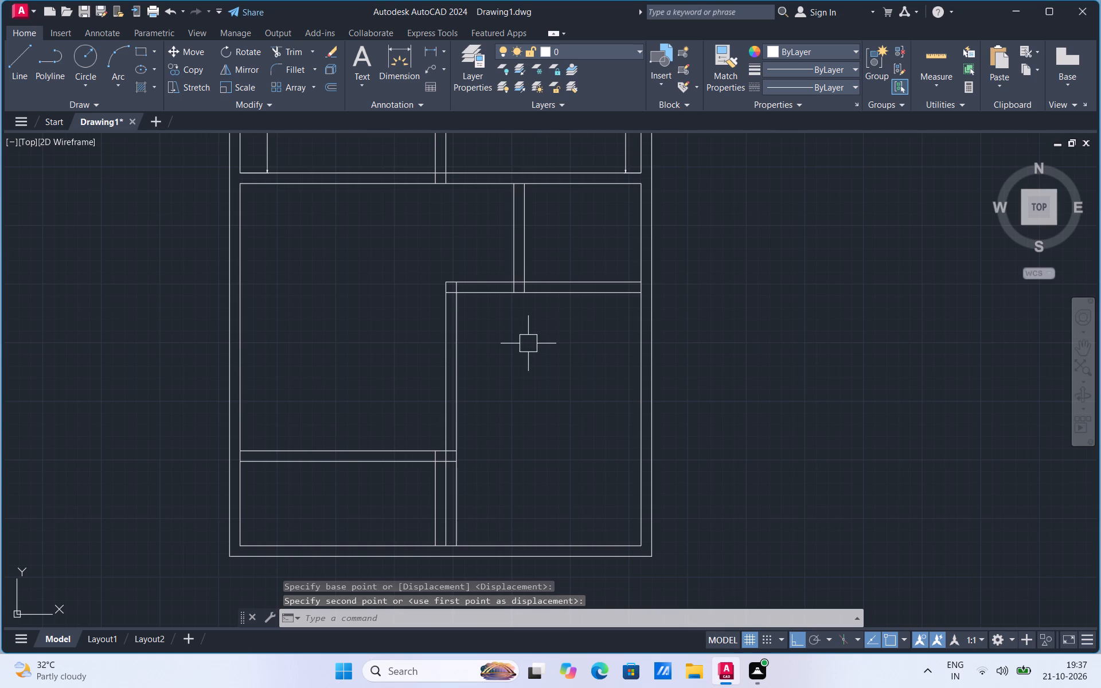
# Move the same two wall lines back rightward by about one wall thickness, using the right line's top endpoint as base.
pyautogui.click(510, 232)
pyautogui.click(529, 230)
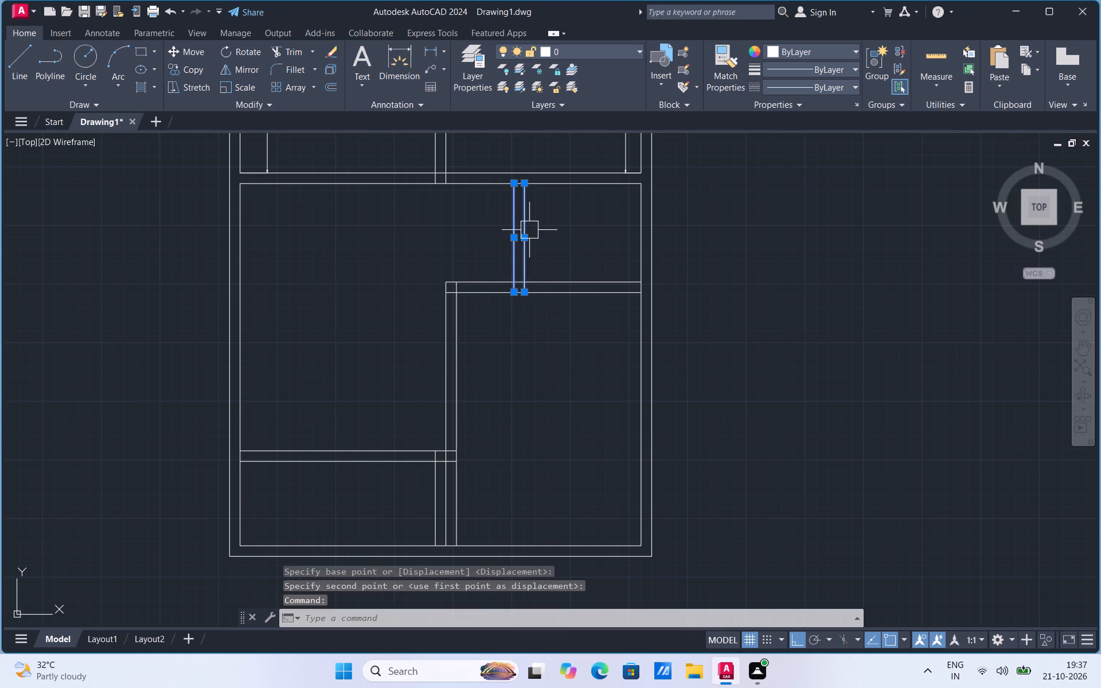
pyautogui.rightClick(529, 230)
pyautogui.click(566, 326)
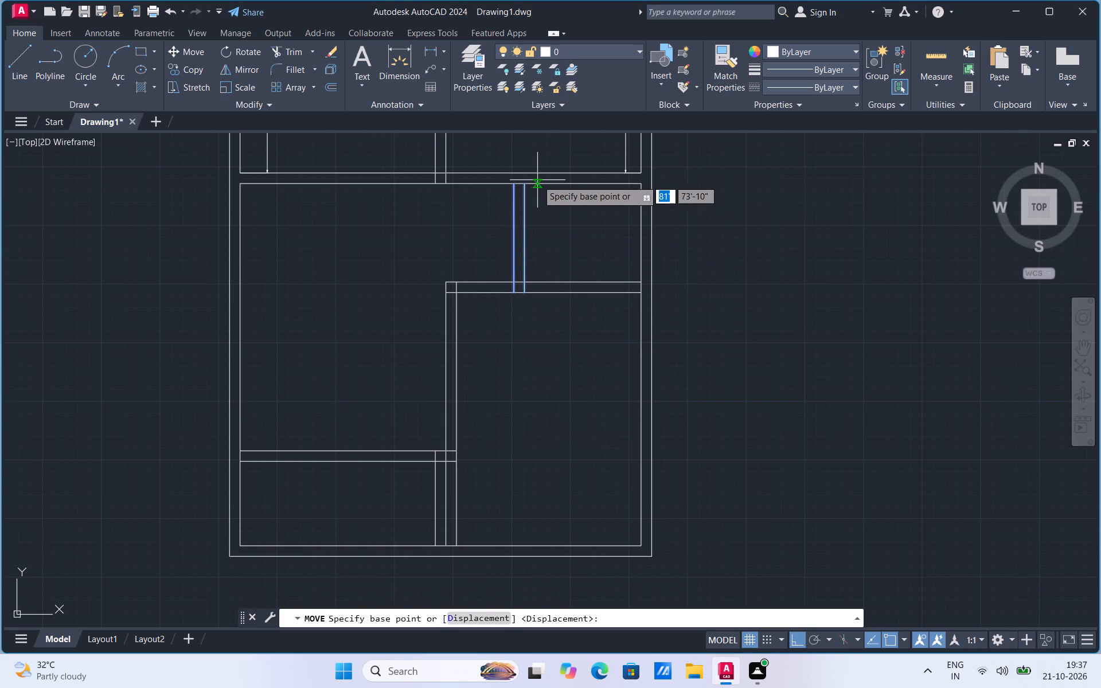
pyautogui.click(526, 182)
pyautogui.click(535, 183)
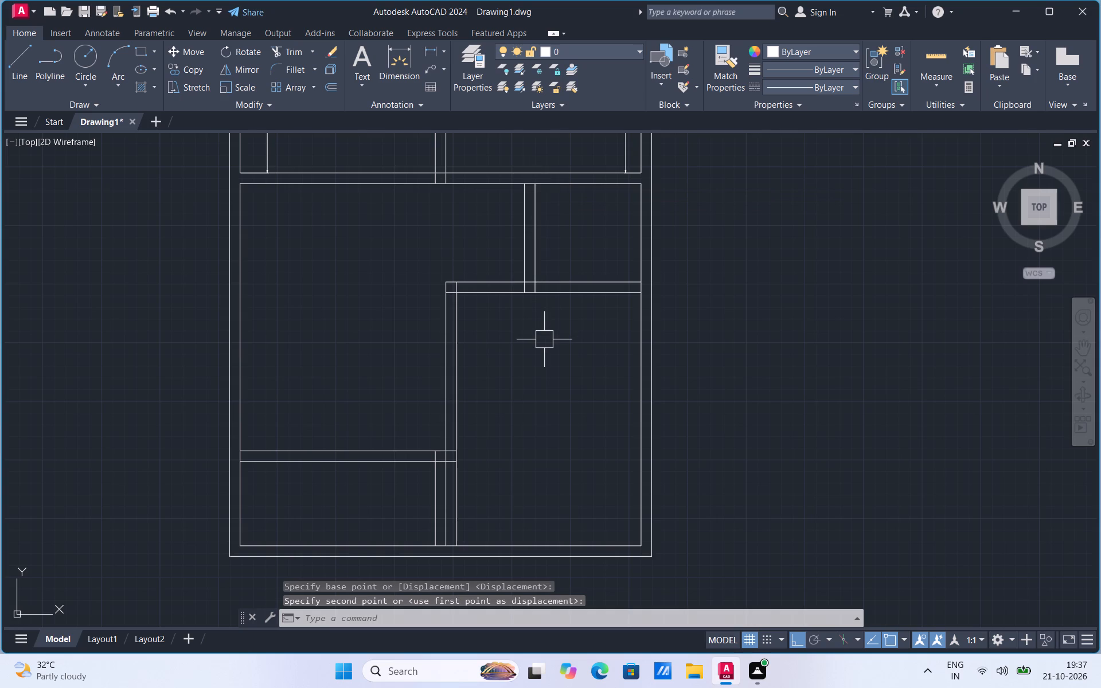
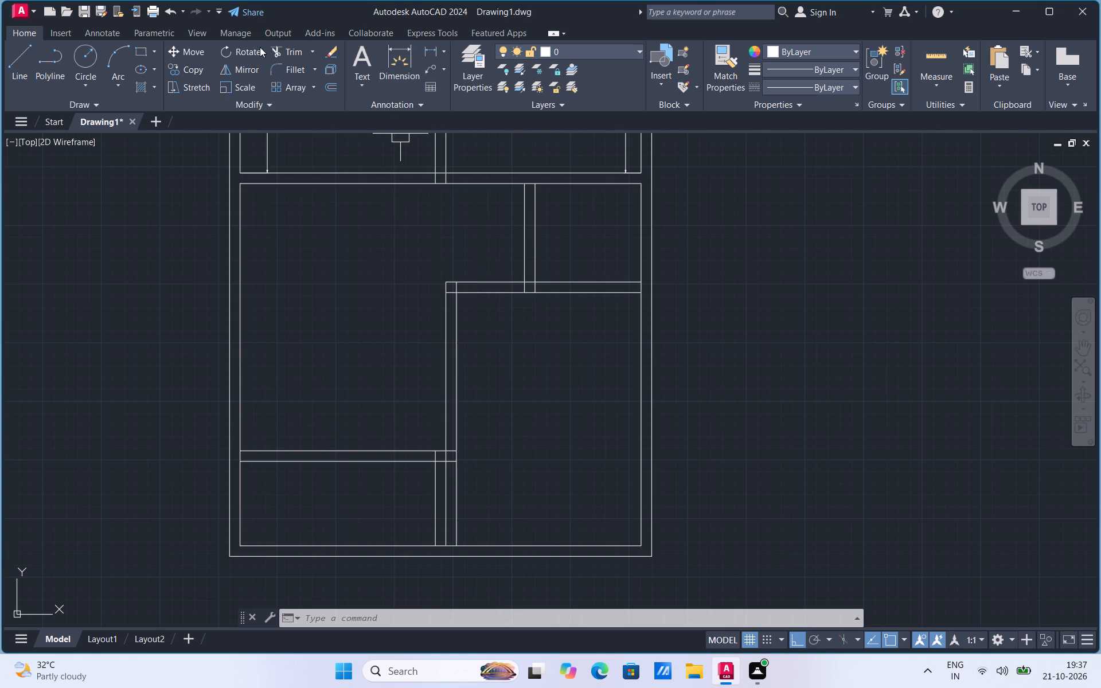
# Trim away the middle horizontal wall left of the small right-side room and the partition lines above the lower-left room.
pyautogui.click(290, 52)
pyautogui.moveTo(455, 244); pyautogui.dragTo(477, 330)
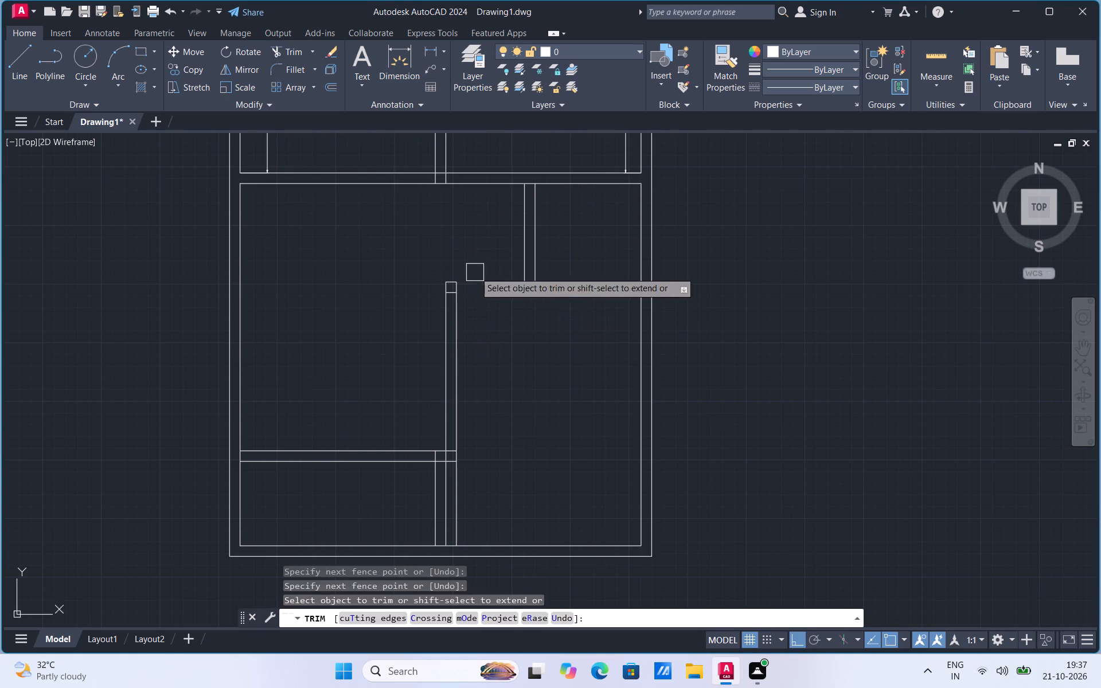
pyautogui.moveTo(475, 272); pyautogui.dragTo(429, 290)
pyautogui.moveTo(463, 269); pyautogui.dragTo(440, 304)
pyautogui.moveTo(446, 272); pyautogui.dragTo(474, 347)
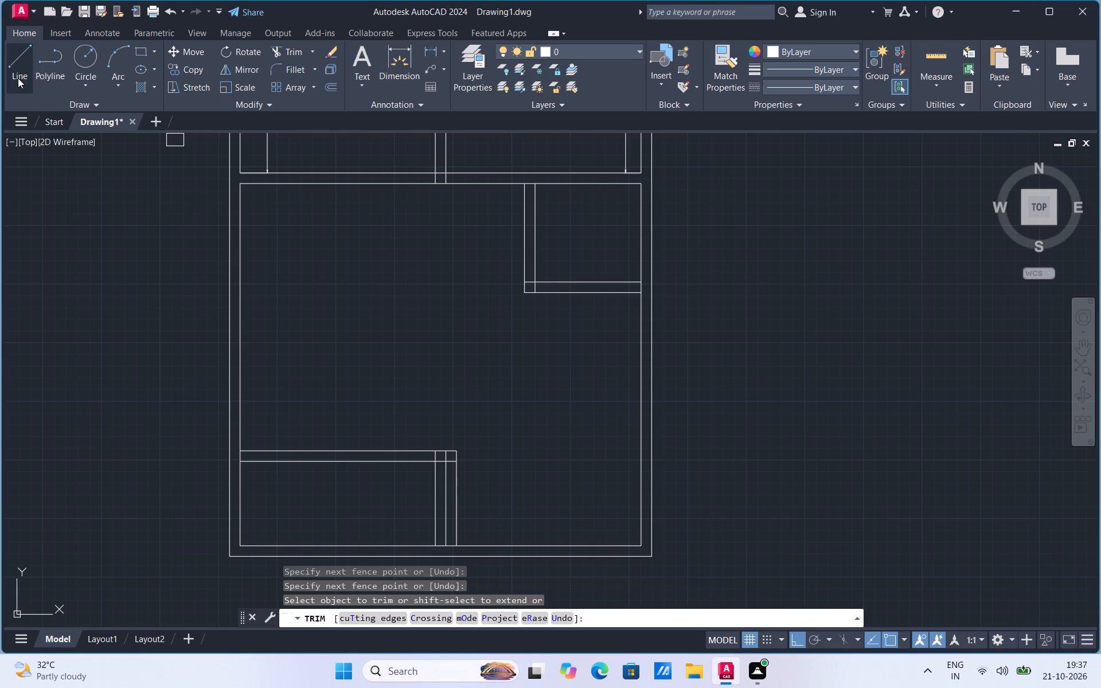
# Draw a stepped line from the lower-left room's top-right corner: about 7'-7" up, 5'-7" right, then up to the small room's bottom wall.
pyautogui.click(15, 62)
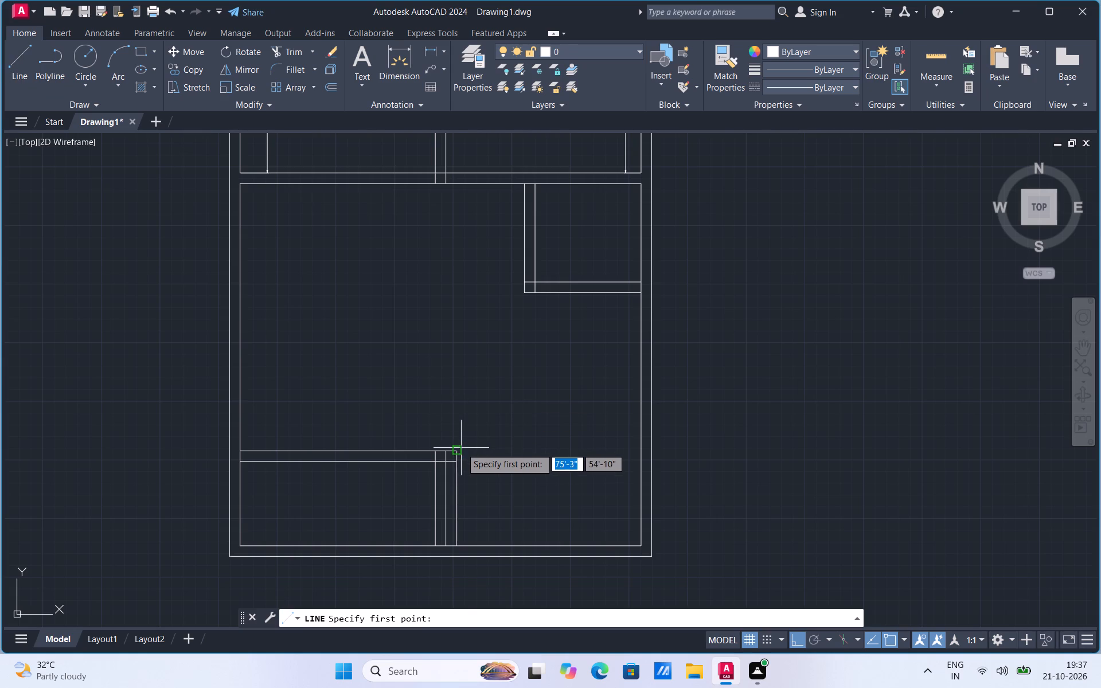
pyautogui.click(455, 450)
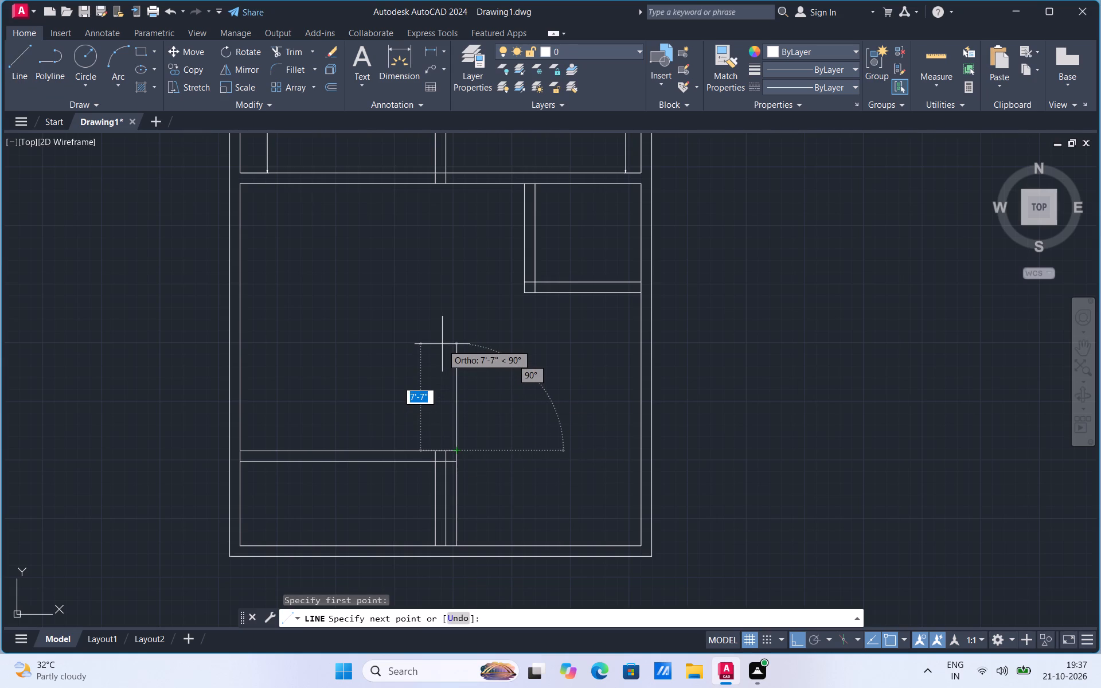
pyautogui.click(442, 344)
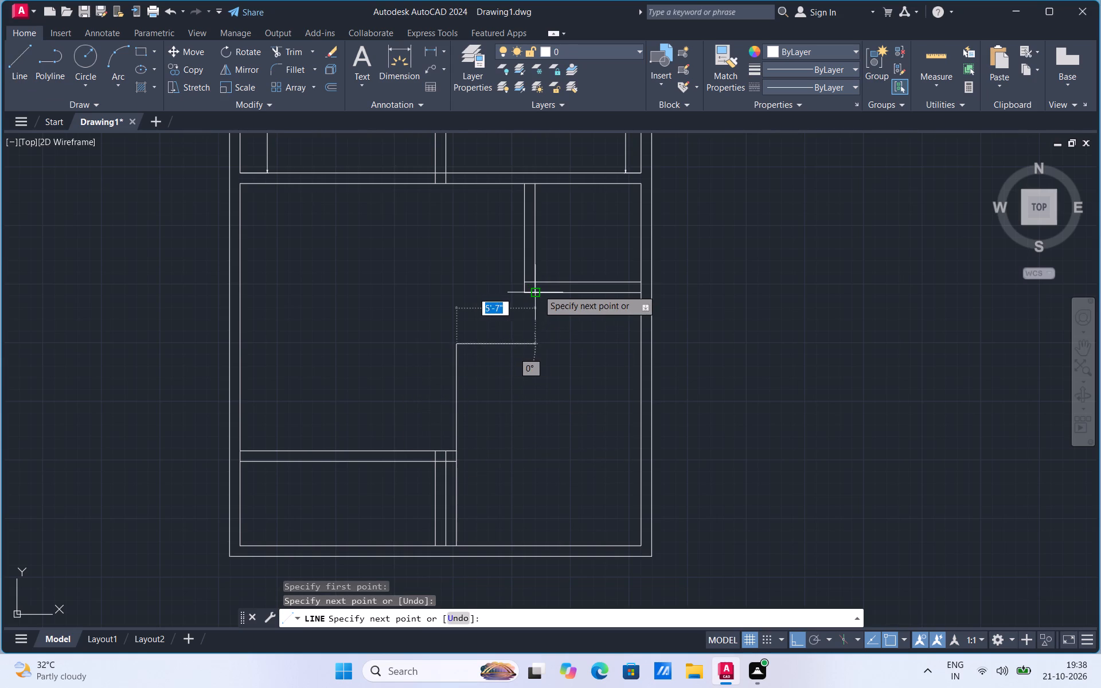
pyautogui.click(536, 348)
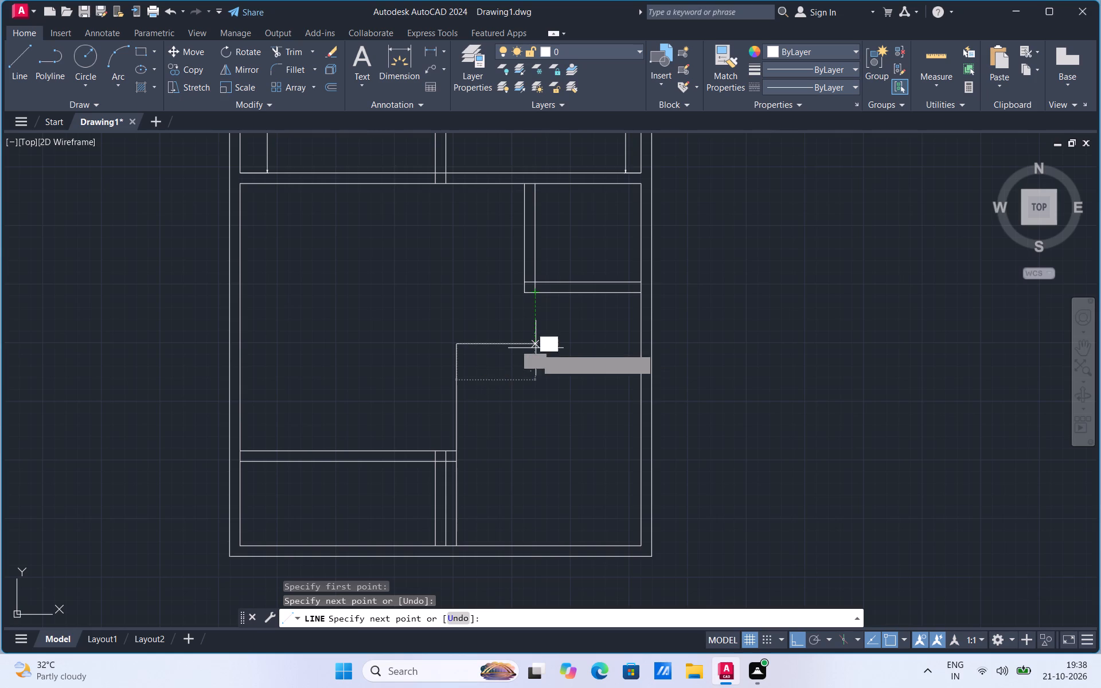
pyautogui.click(538, 293)
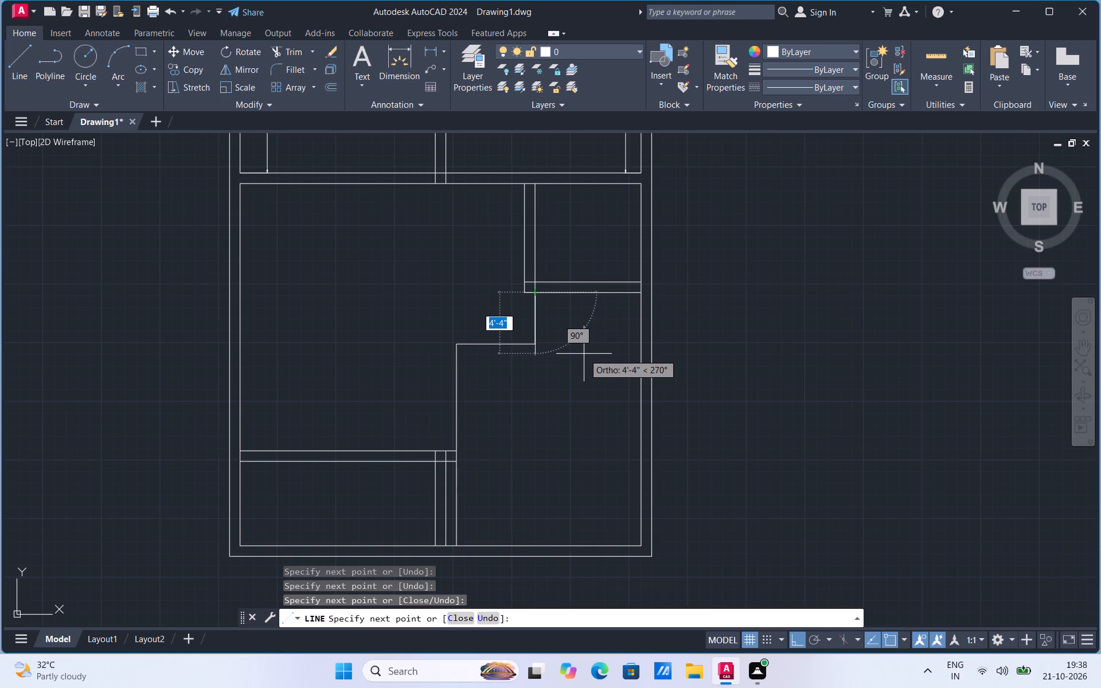
pyautogui.press('Escape')
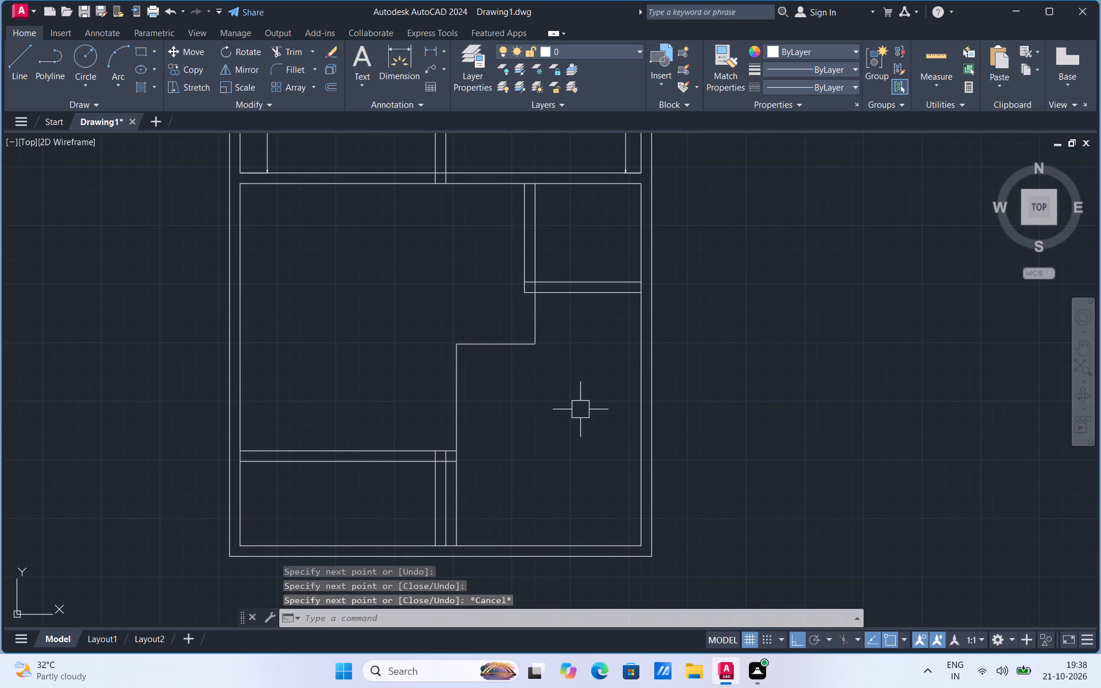
# Move both lines of the small room's bottom wall straight down by about two wall thicknesses.
pyautogui.click(579, 280)
pyautogui.click(577, 296)
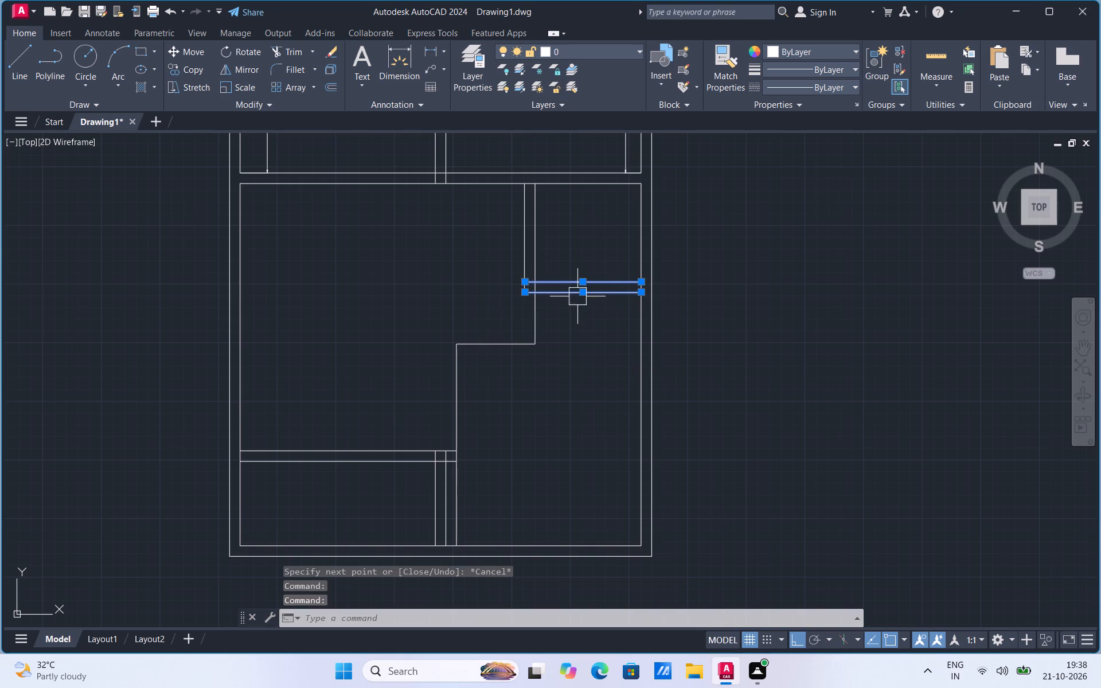
pyautogui.rightClick(577, 296)
pyautogui.click(619, 395)
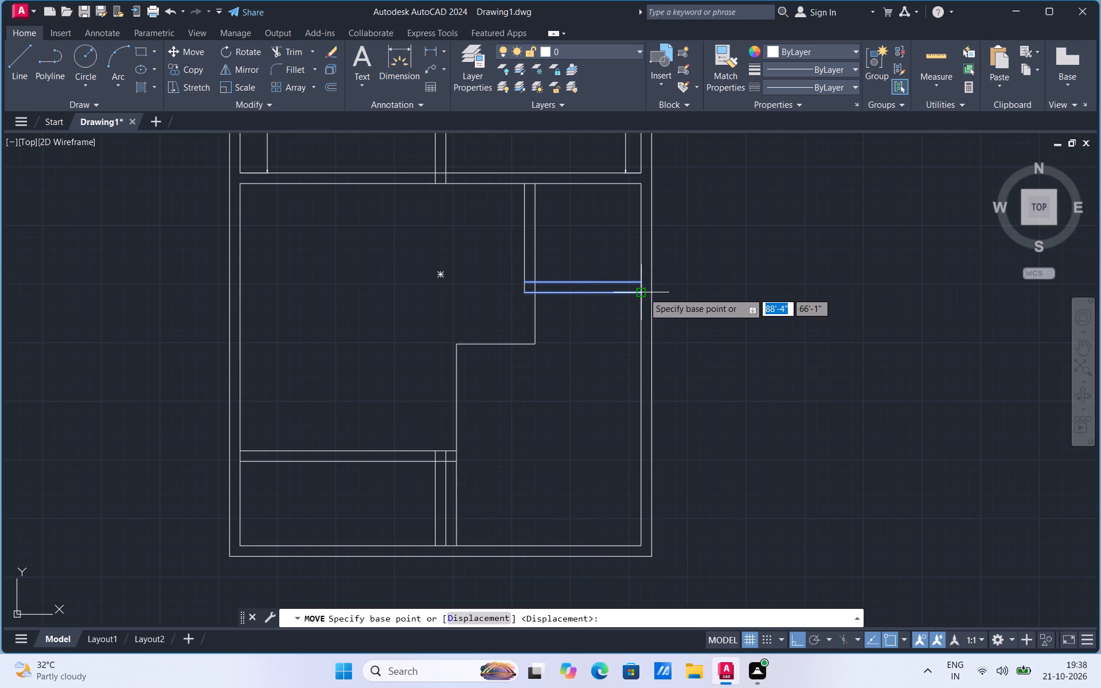
pyautogui.click(643, 292)
pyautogui.click(642, 313)
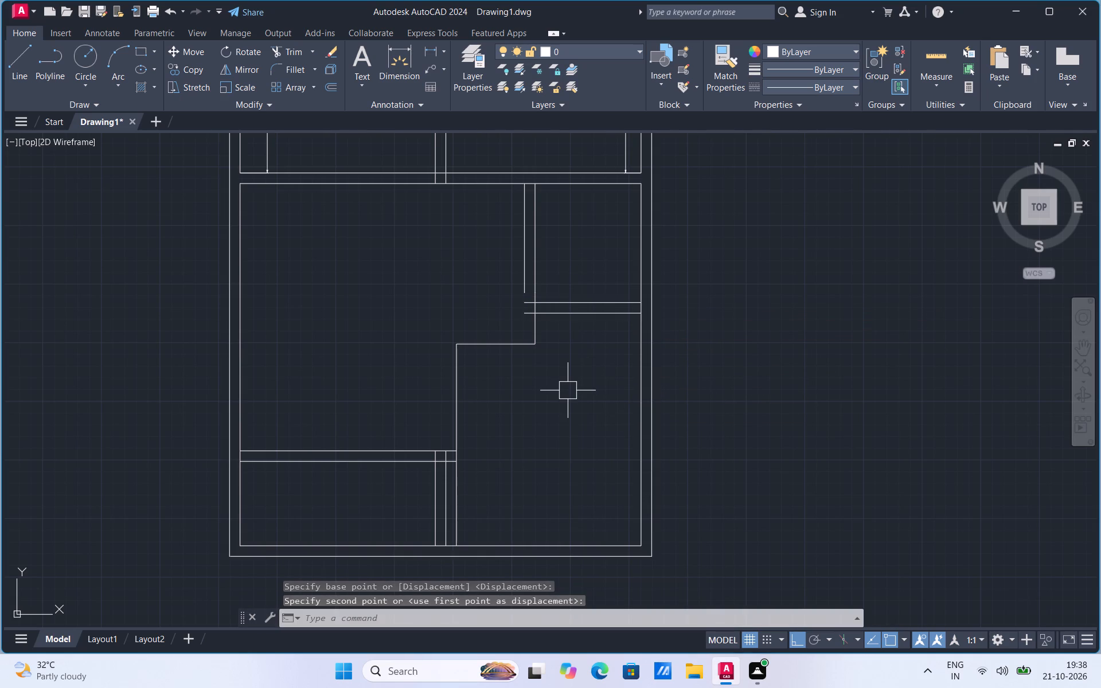
# Extend the left line of the small room's left wall down to the horizontal segment of the stepped line.
pyautogui.write('ex')
pyautogui.click(619, 418)
pyautogui.click(522, 276)
pyautogui.click(521, 288)
pyautogui.click(522, 278)
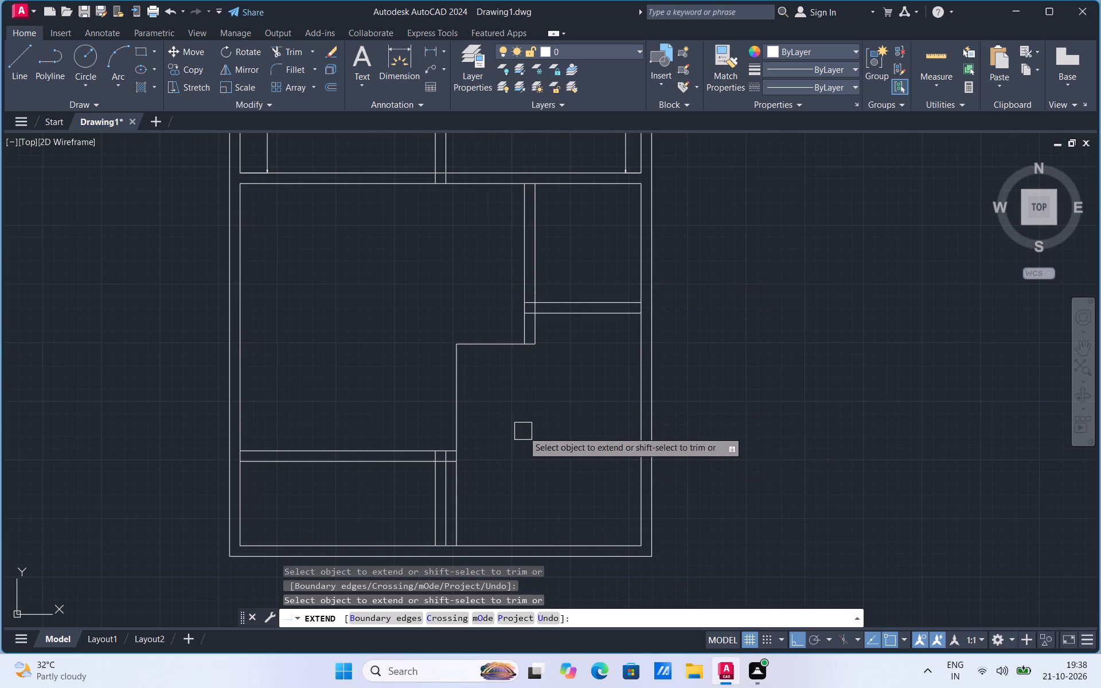
pyautogui.press('Escape')
# Copy the stepped line's long vertical segment one wall thickness left, aligning it with the lower partition's middle line.
pyautogui.click(462, 422)
pyautogui.rightClick(462, 422)
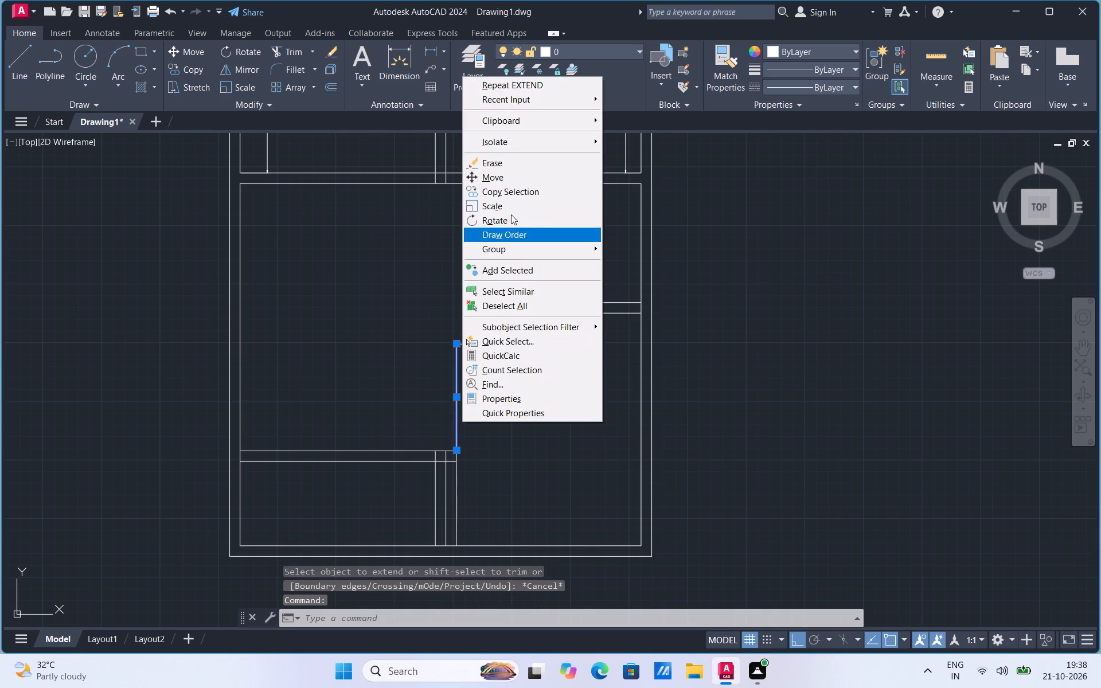
pyautogui.click(515, 192)
pyautogui.click(457, 450)
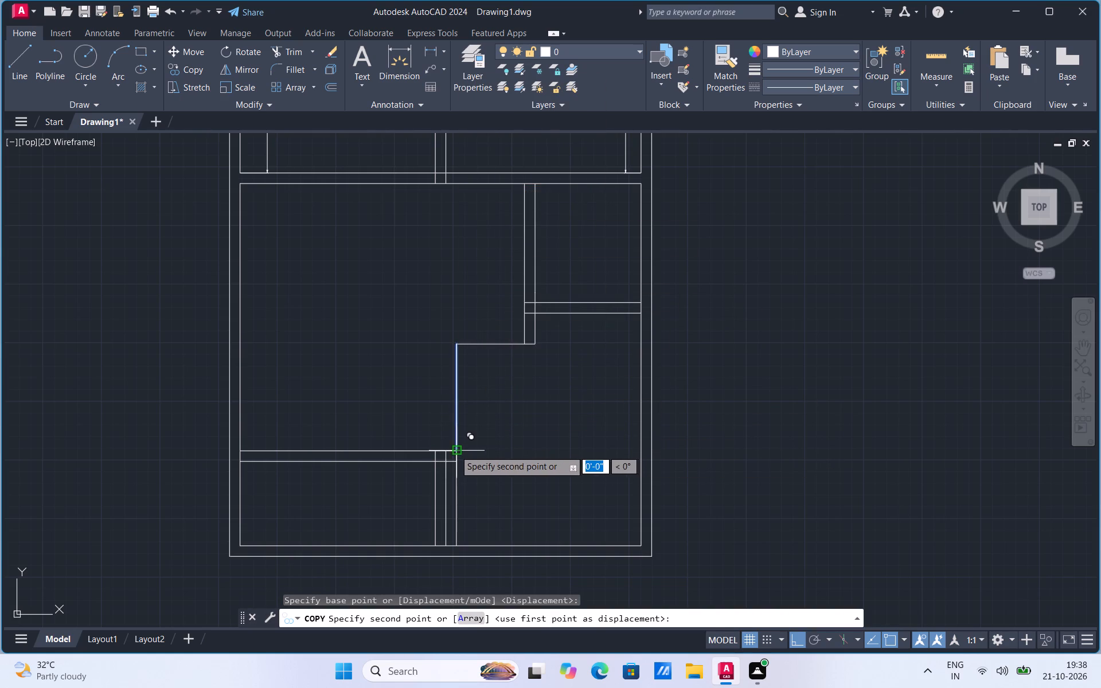
pyautogui.click(446, 450)
pyautogui.press('Escape')
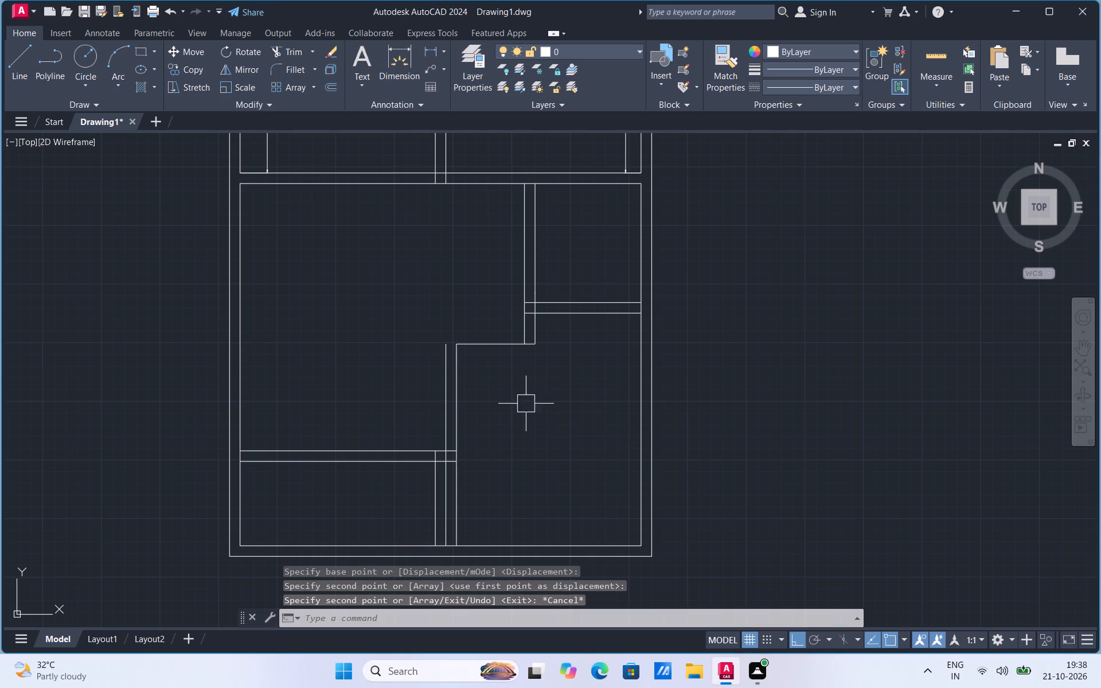
# Copy the stepped line's horizontal segment 9" upward to form the second wall face.
pyautogui.click(492, 349)
pyautogui.rightClick(492, 349)
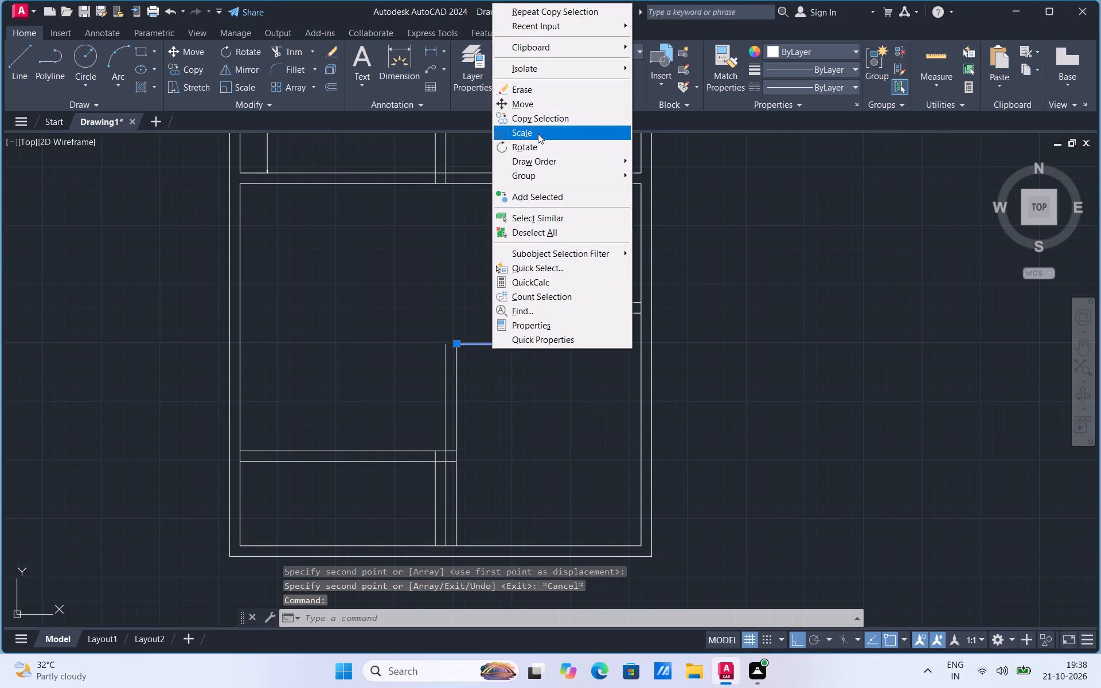
pyautogui.click(541, 122)
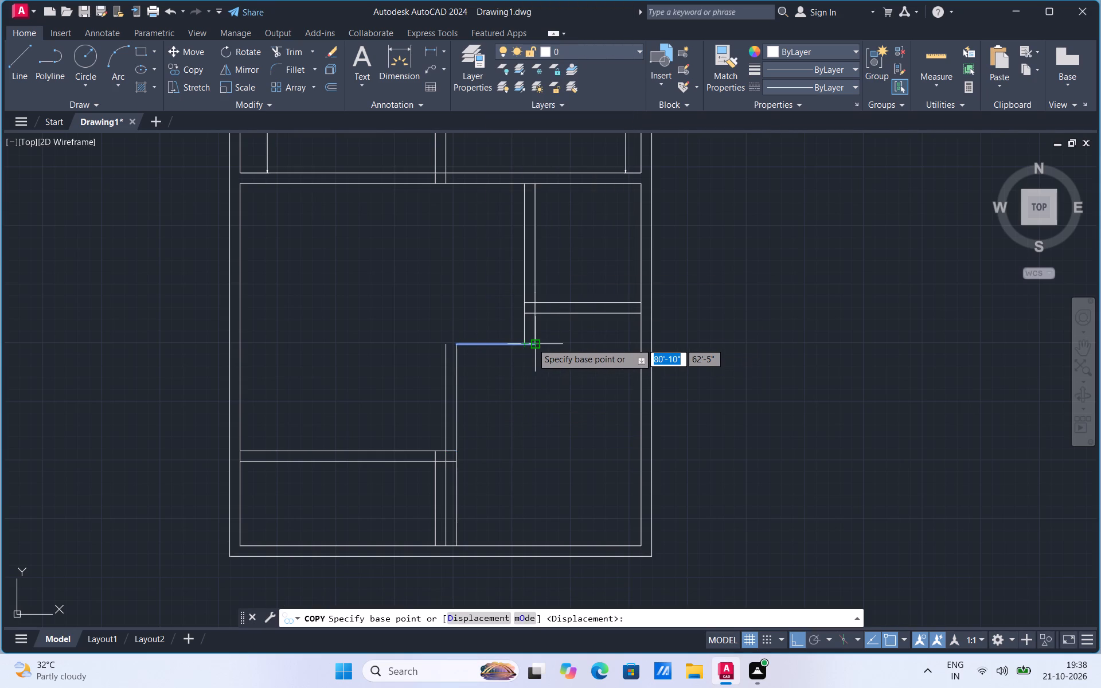
pyautogui.click(533, 342)
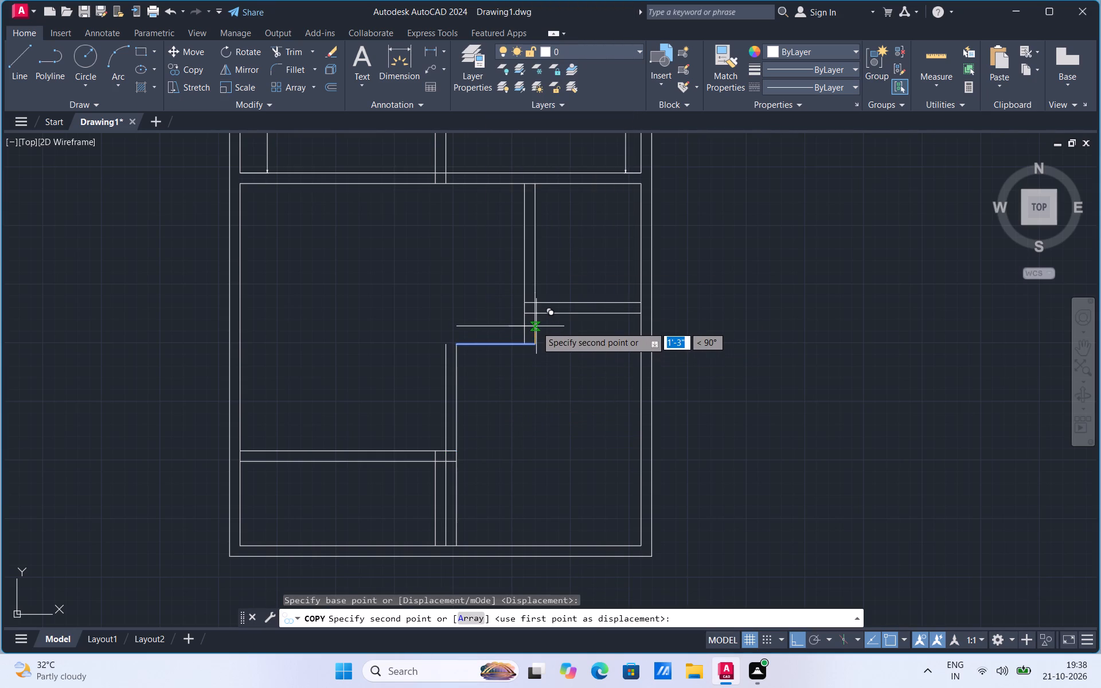
pyautogui.press('9')
pyautogui.press('Return')
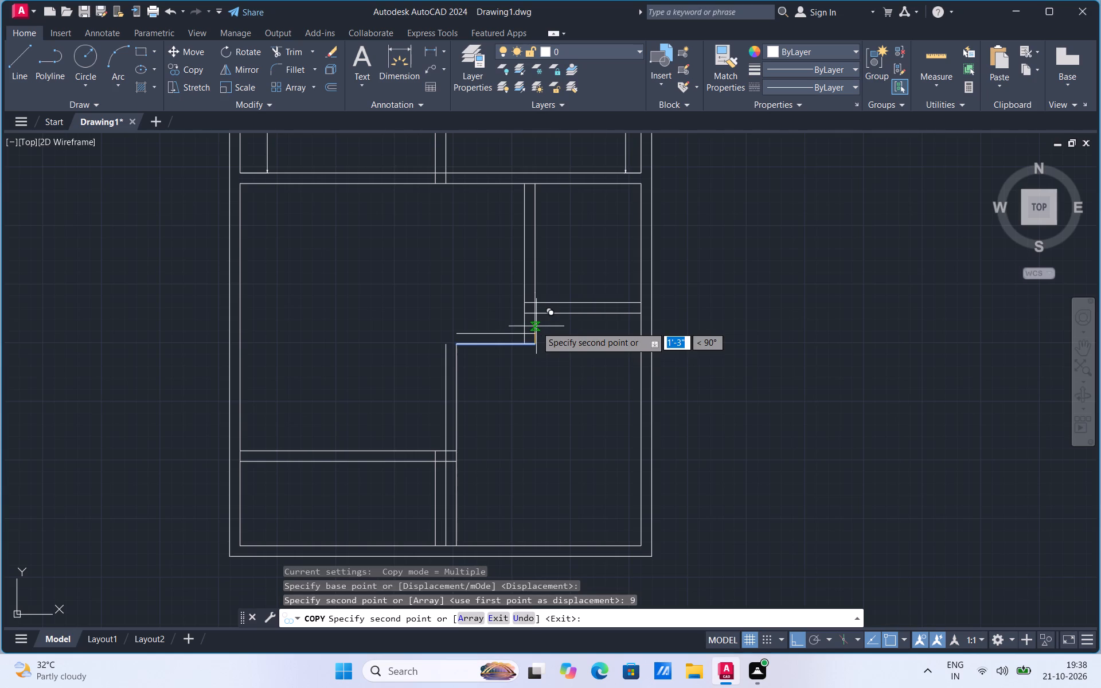
pyautogui.press('Escape')
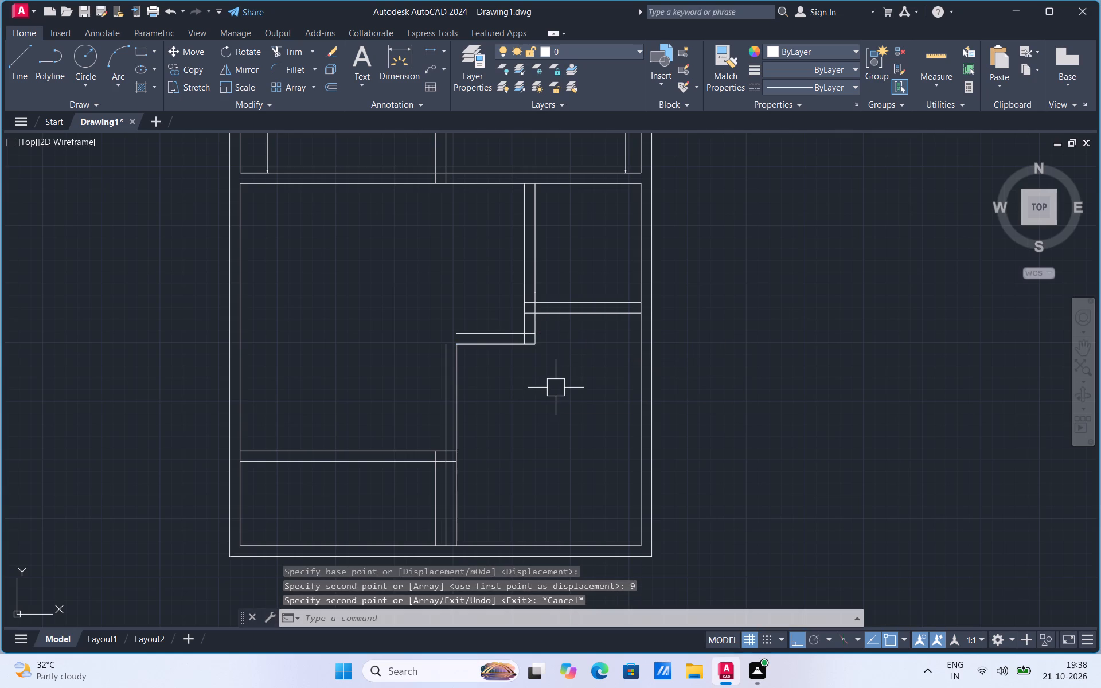
# Fillet the copied vertical and horizontal lines at zero radius to close the stepped wall's outer corner.
pyautogui.press('f')
pyautogui.press('Return')
pyautogui.click(440, 345)
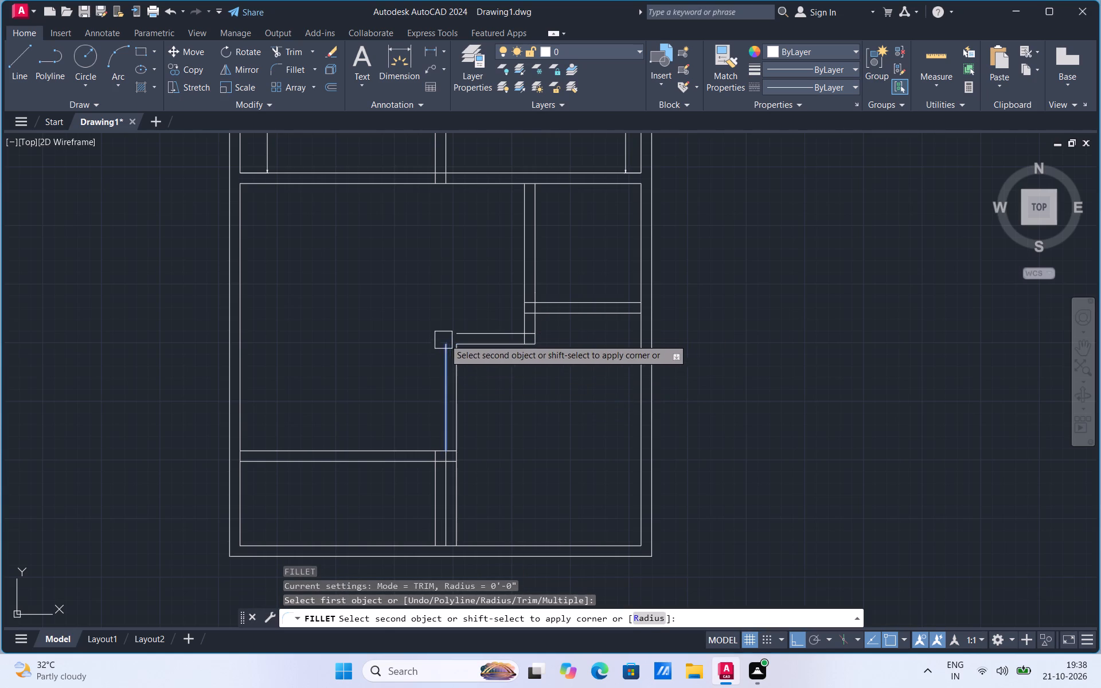
pyautogui.click(457, 326)
pyautogui.click(298, 46)
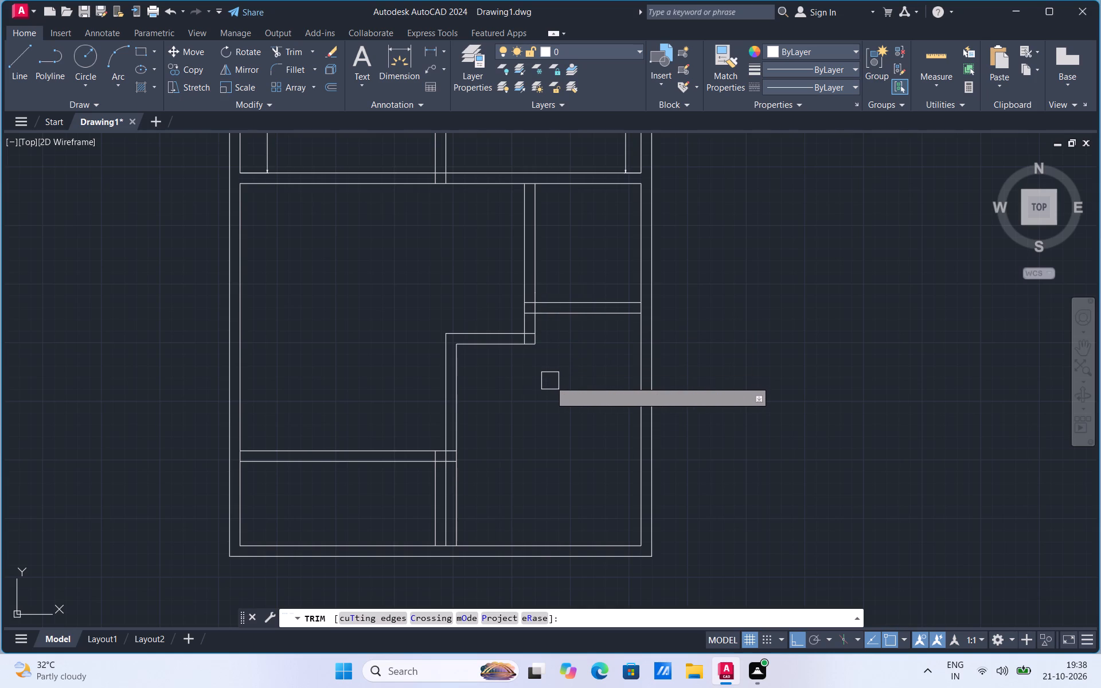
pyautogui.press('Escape')
# Move the small room's bottom wall lines, the stepped wall's horizontal lines and its short vertical line down 1'.
pyautogui.click(416, 390)
pyautogui.click(697, 291)
pyautogui.rightClick(580, 388)
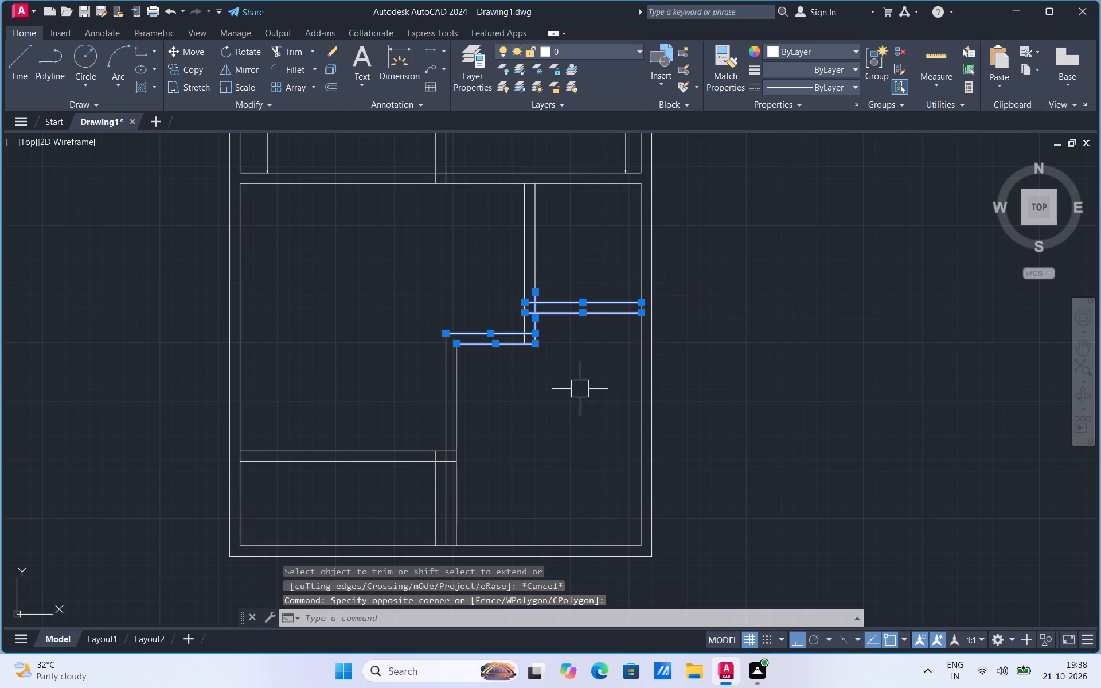
pyautogui.click(631, 168)
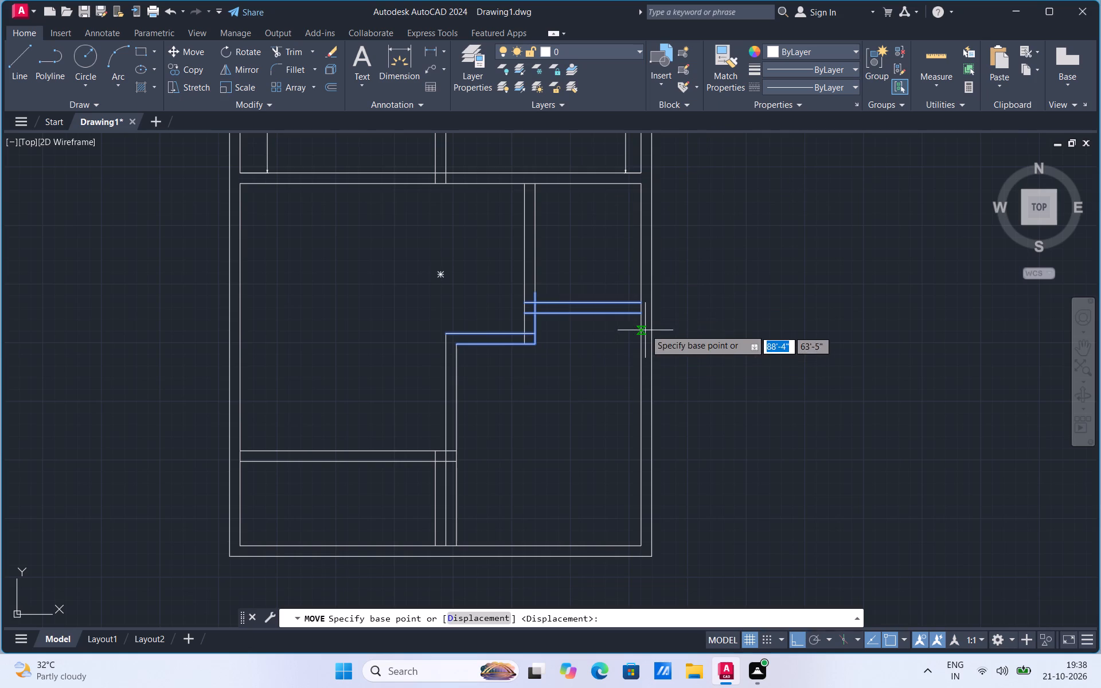
pyautogui.click(640, 314)
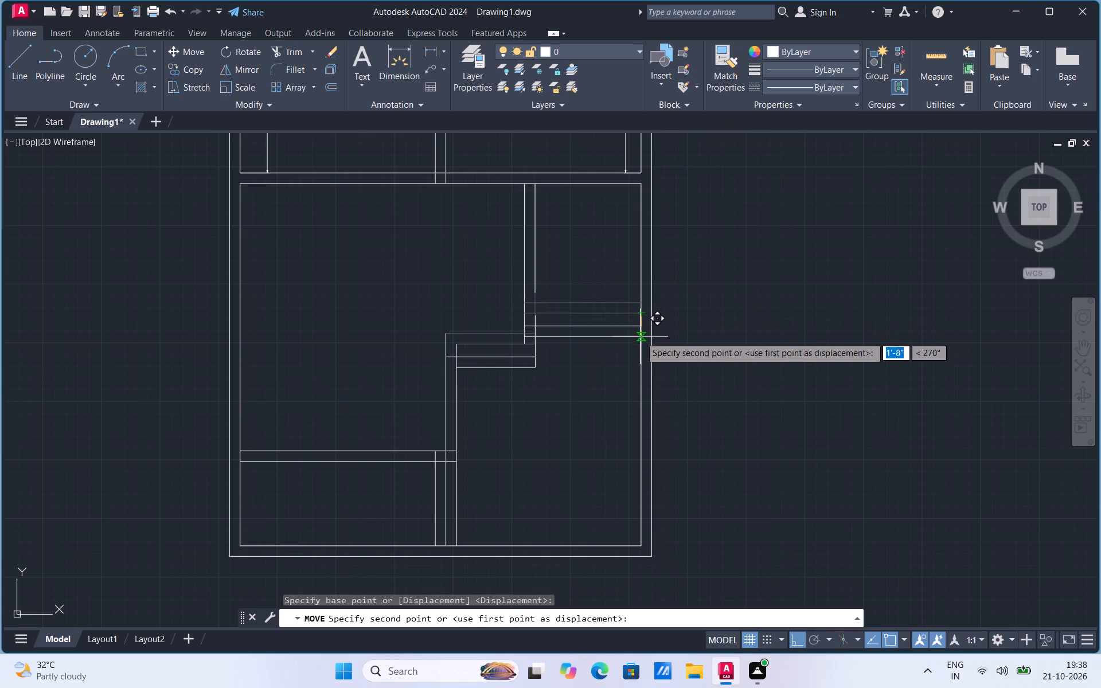
pyautogui.write("1'")
pyautogui.press('Return')
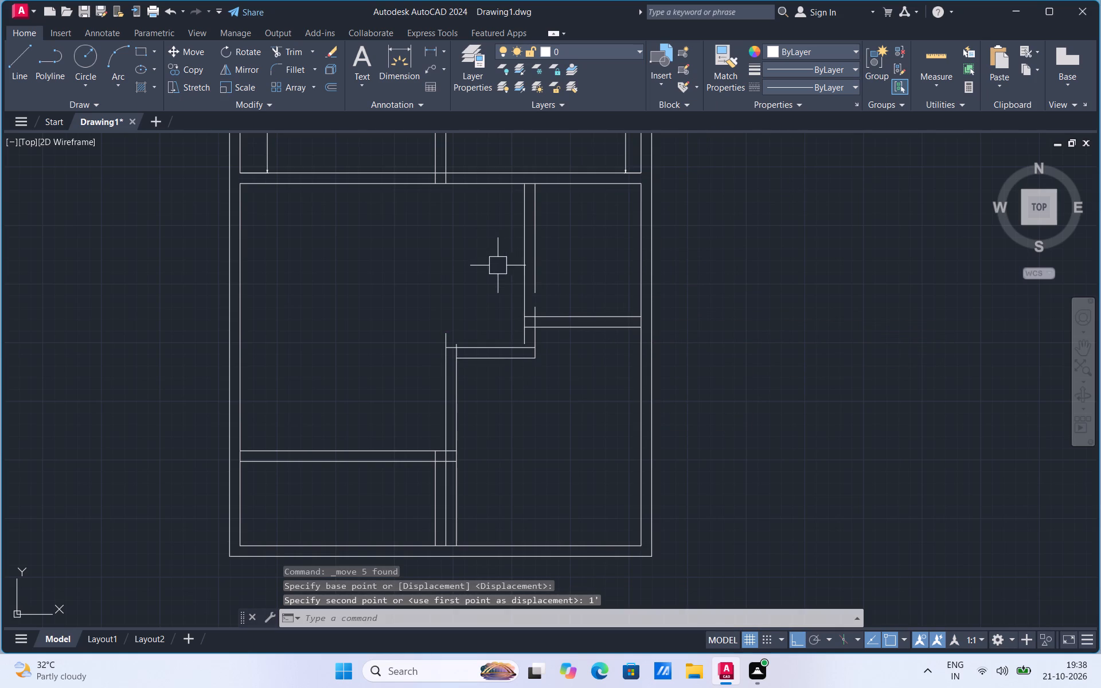
# Trim the two vertical line ends protruding above the stepped wall's left corner.
pyautogui.click(300, 50)
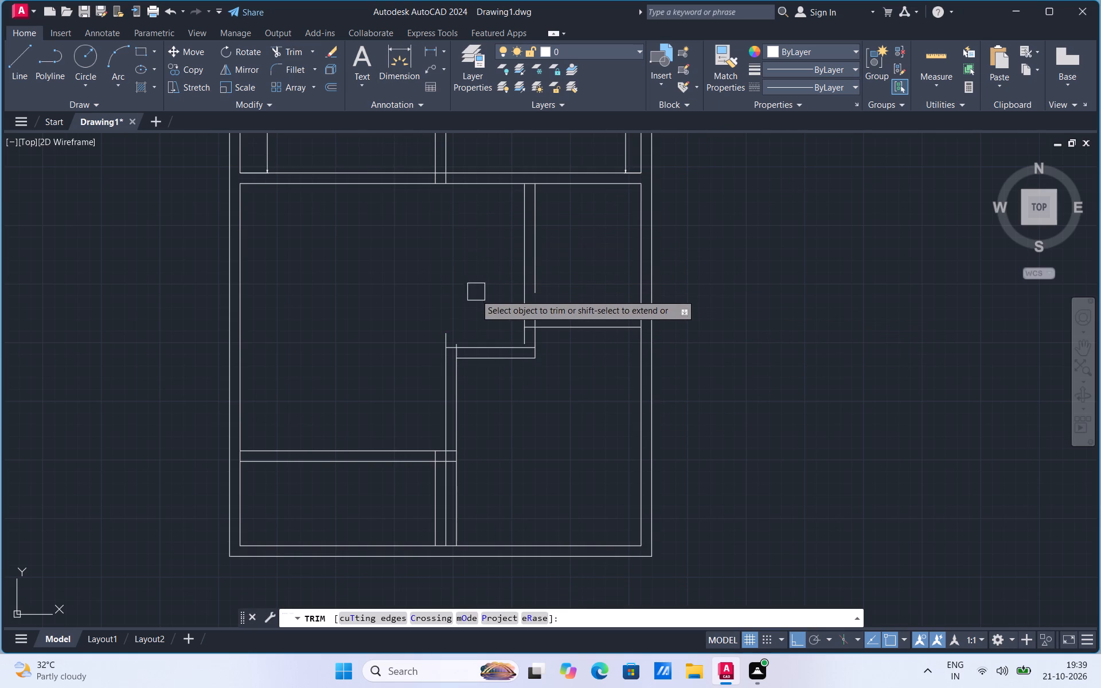
pyautogui.click(445, 335)
pyautogui.scroll(3, 476, 371)
pyautogui.click(396, 298)
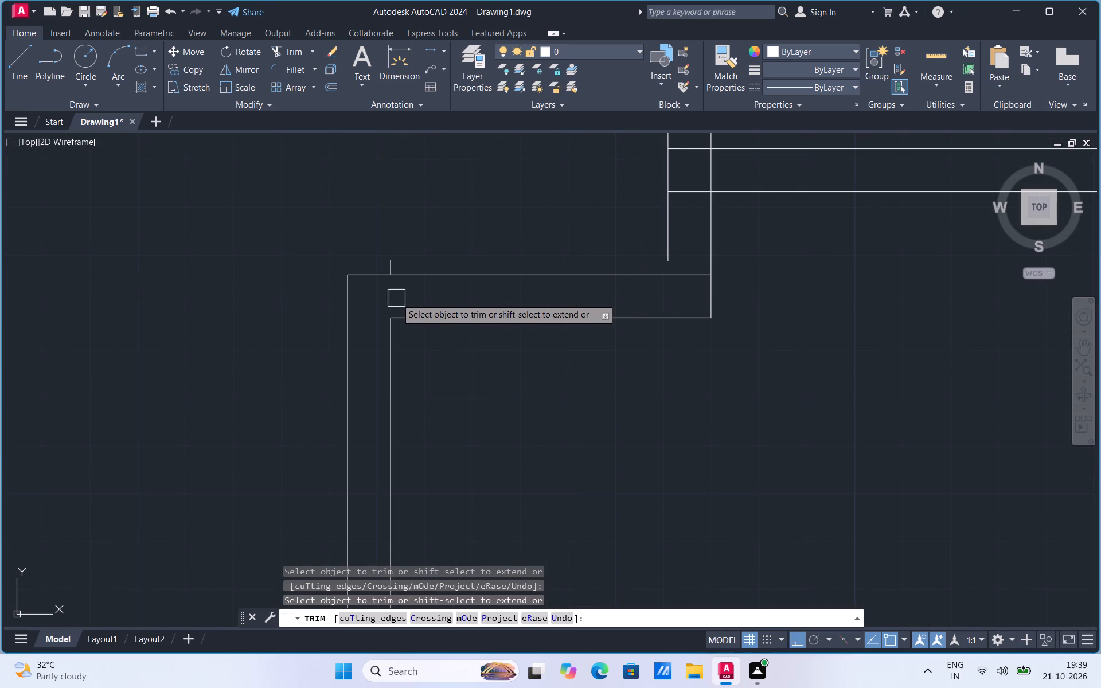
pyautogui.click(388, 256)
pyautogui.scroll(-1, 609, 486)
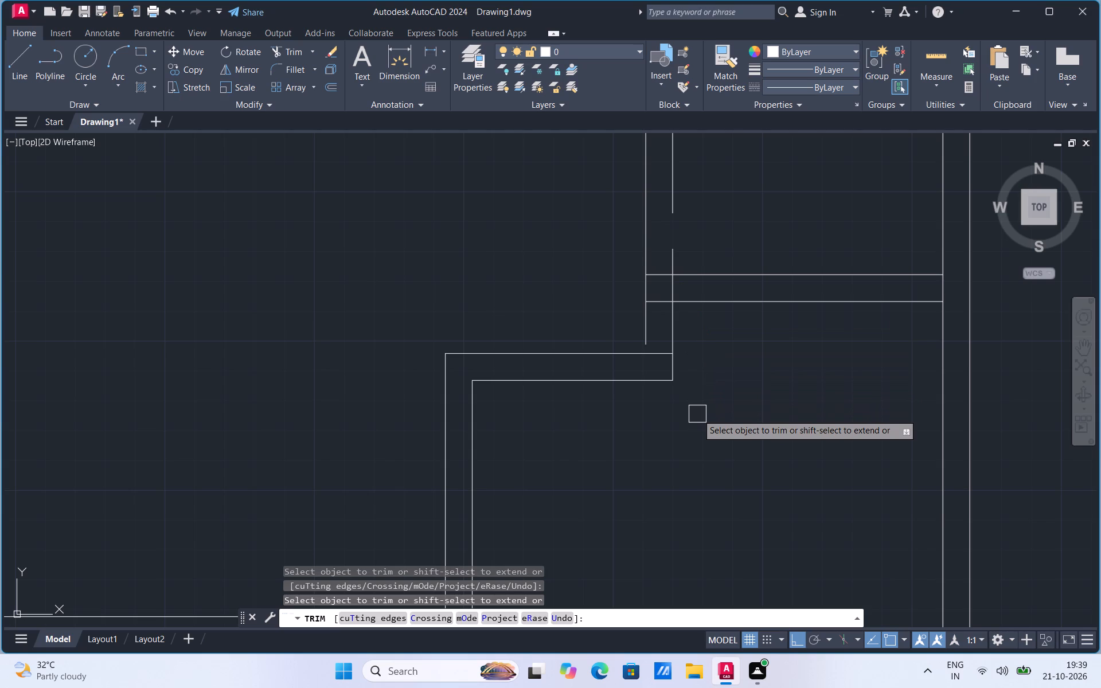
pyautogui.press('Escape')
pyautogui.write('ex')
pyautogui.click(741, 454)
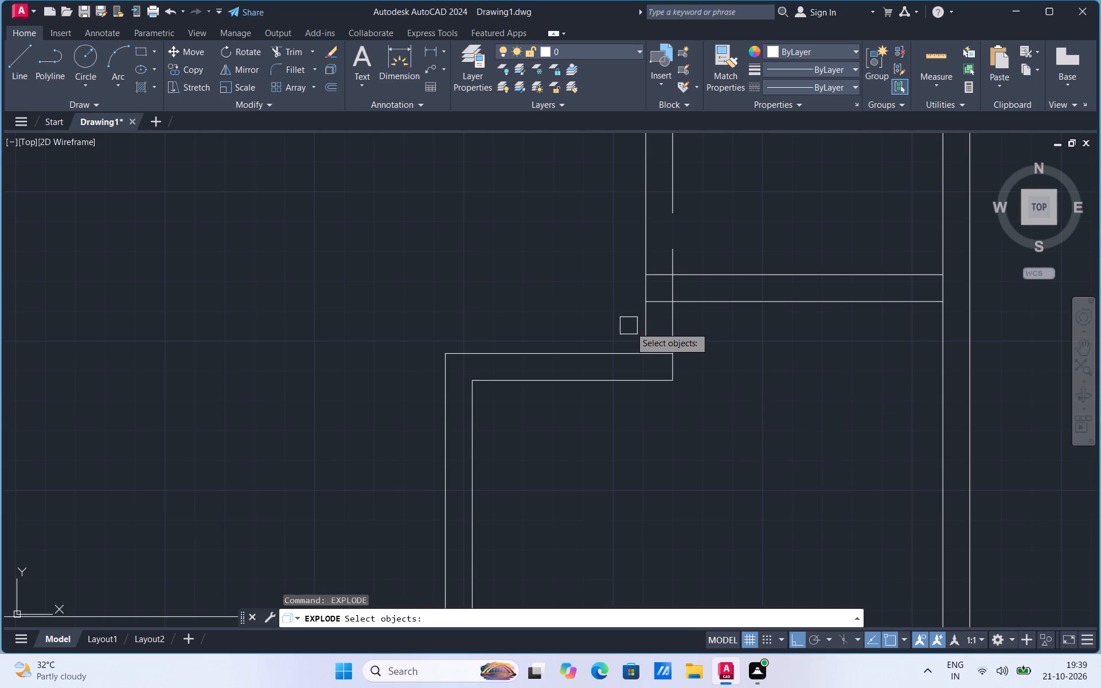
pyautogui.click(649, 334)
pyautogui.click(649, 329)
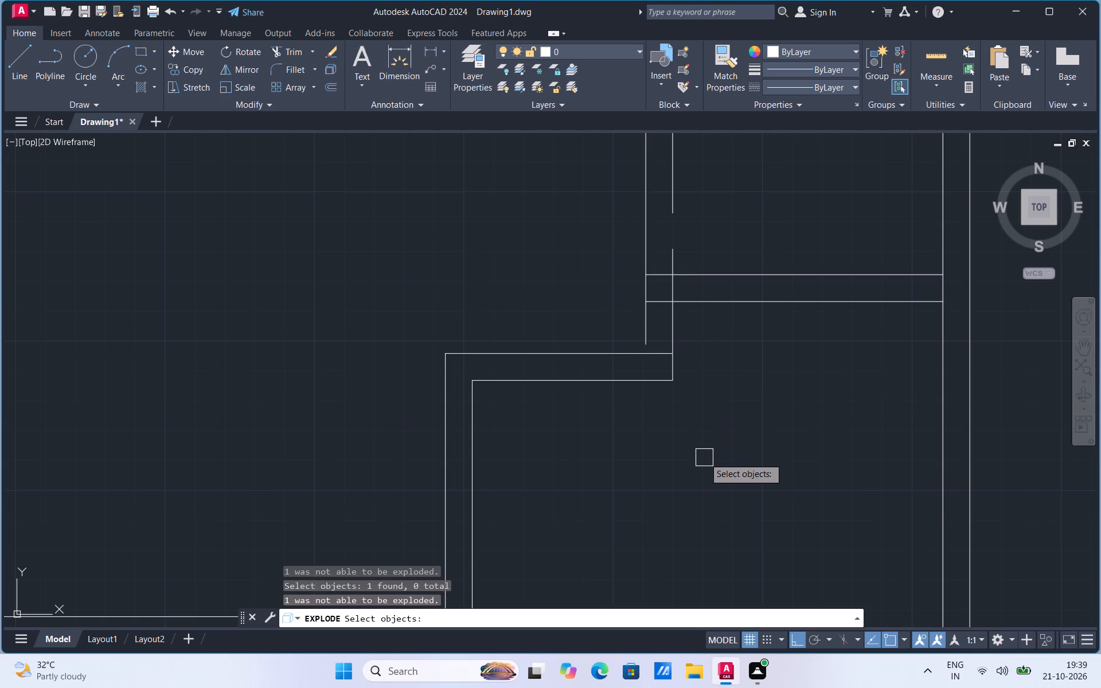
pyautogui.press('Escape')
# Extend the small room's left wall lines down, closing the right line's gap and taking the left line to the stepped wall's lower line.
pyautogui.write('ex')
pyautogui.click(753, 491)
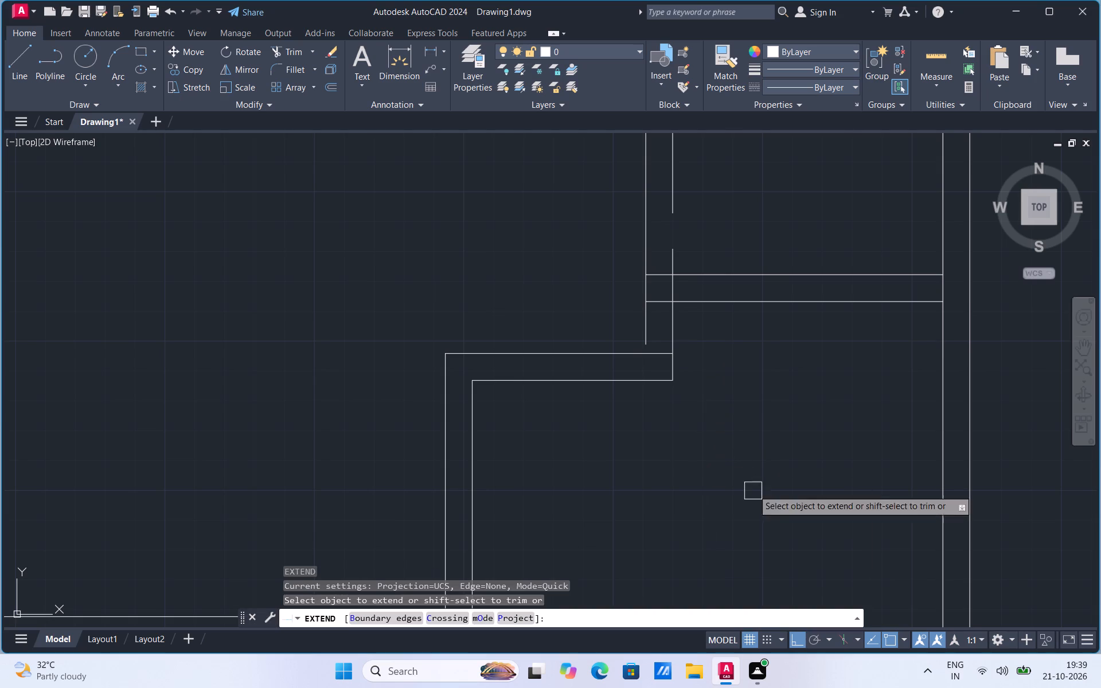
pyautogui.click(676, 202)
pyautogui.click(648, 338)
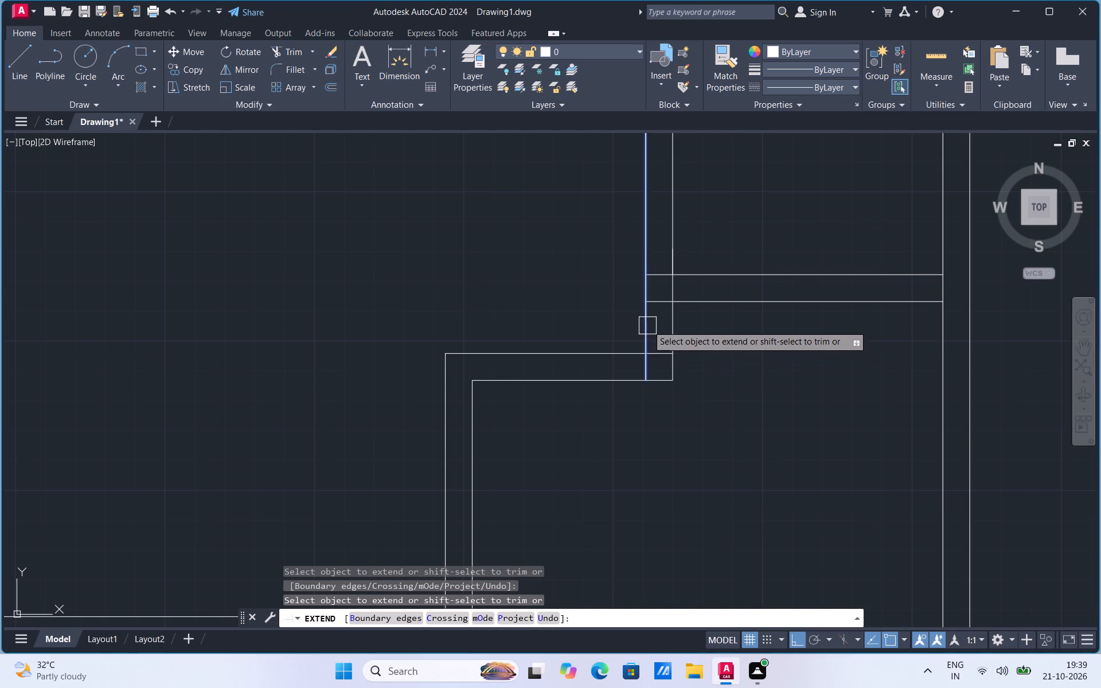
pyautogui.click(647, 325)
pyautogui.scroll(-2, 657, 520)
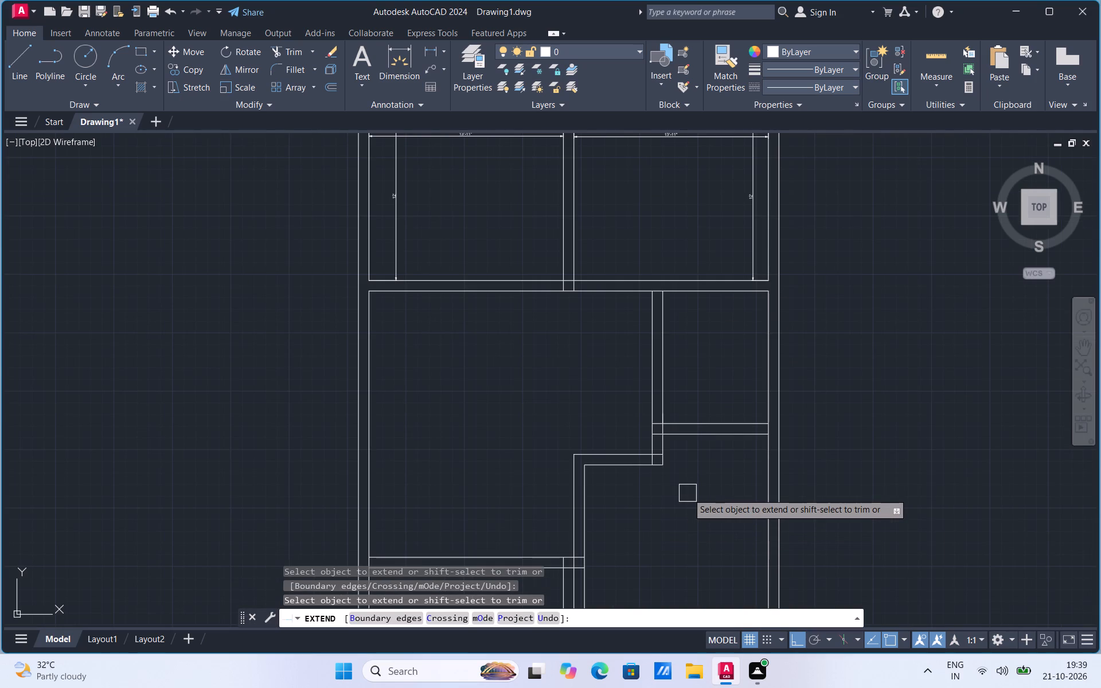
# Move the stepped wall's two upper horizontal lines straight down 1'.
pyautogui.press('Escape')
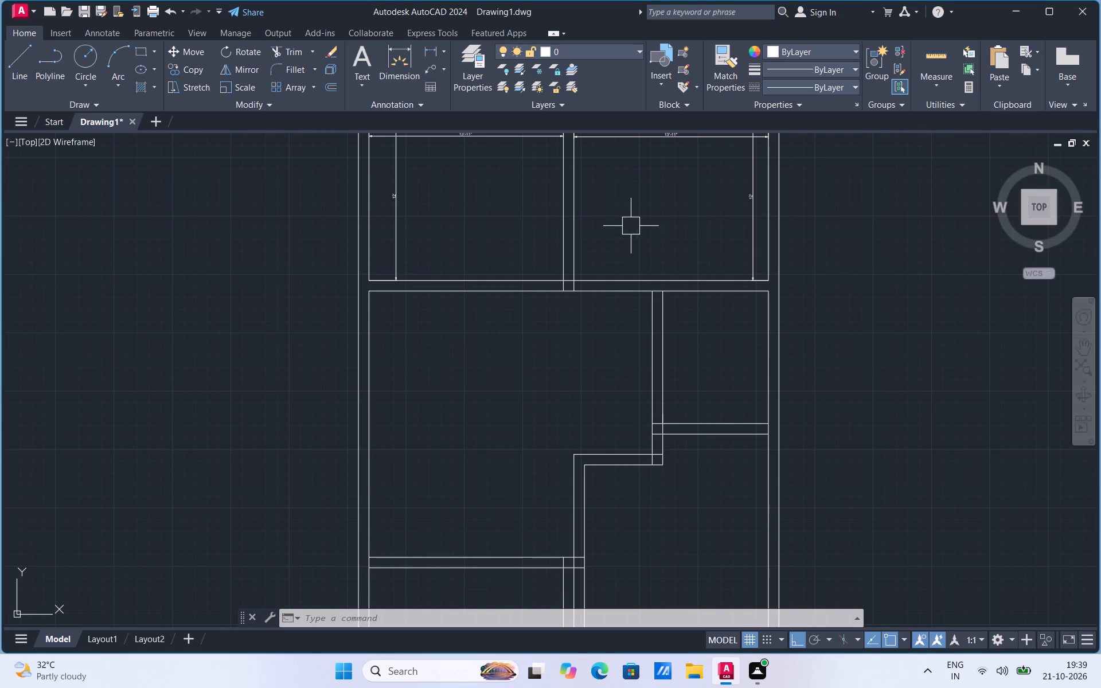
pyautogui.scroll(2, 550, 490)
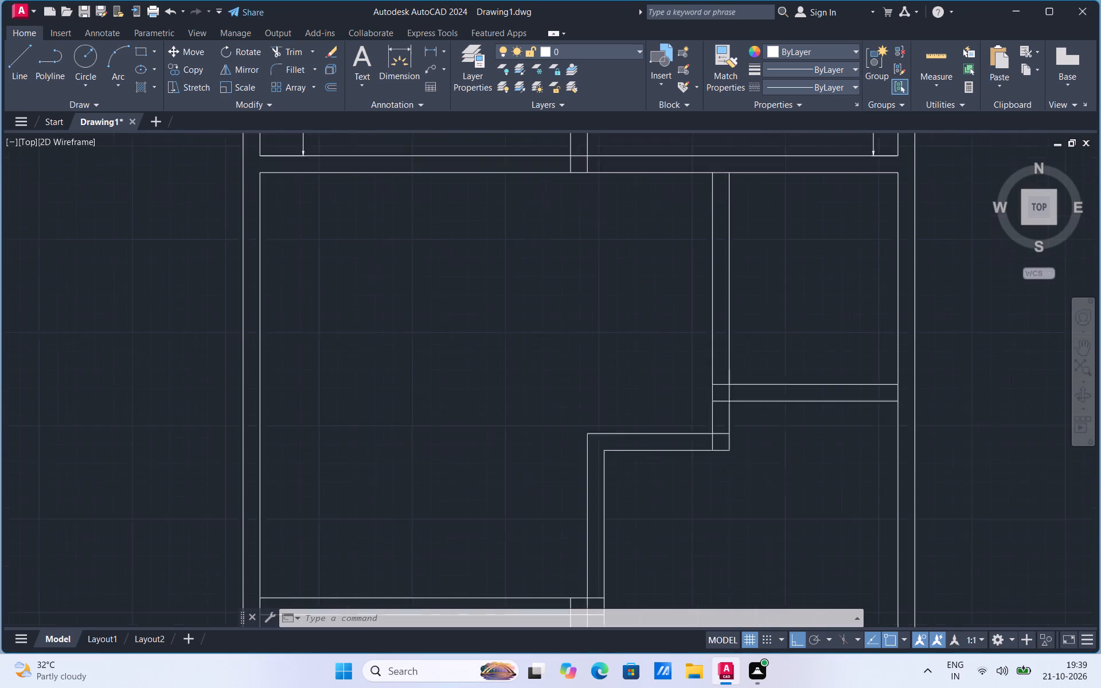
pyautogui.click(537, 537)
pyautogui.click(889, 390)
pyautogui.rightClick(889, 390)
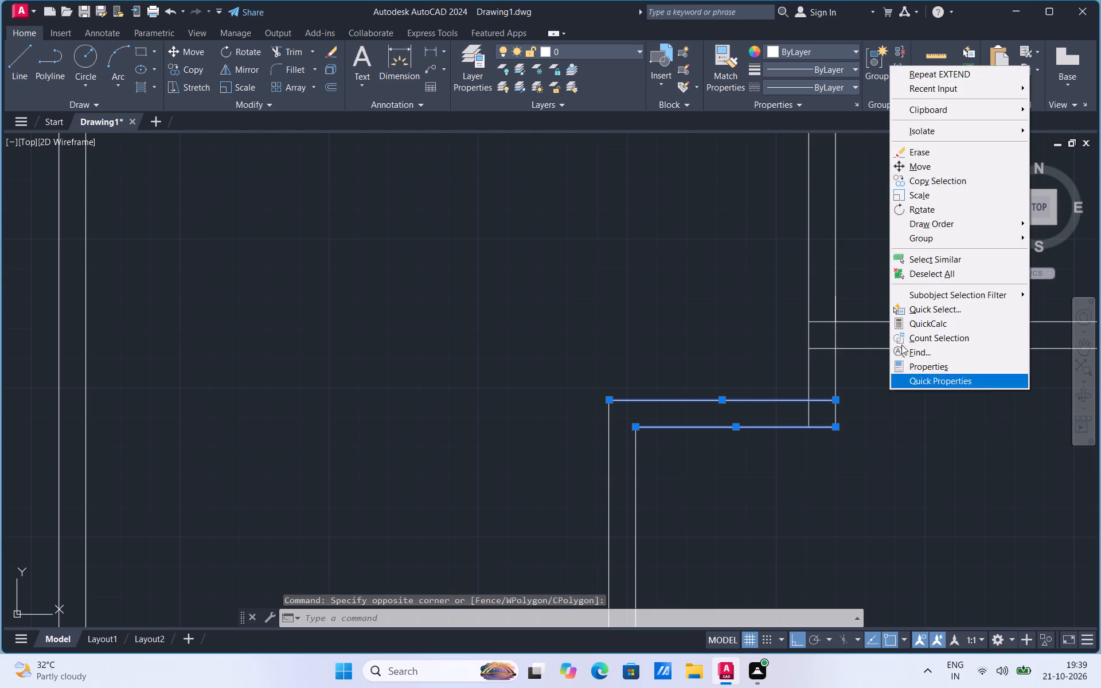
pyautogui.click(928, 169)
pyautogui.click(834, 428)
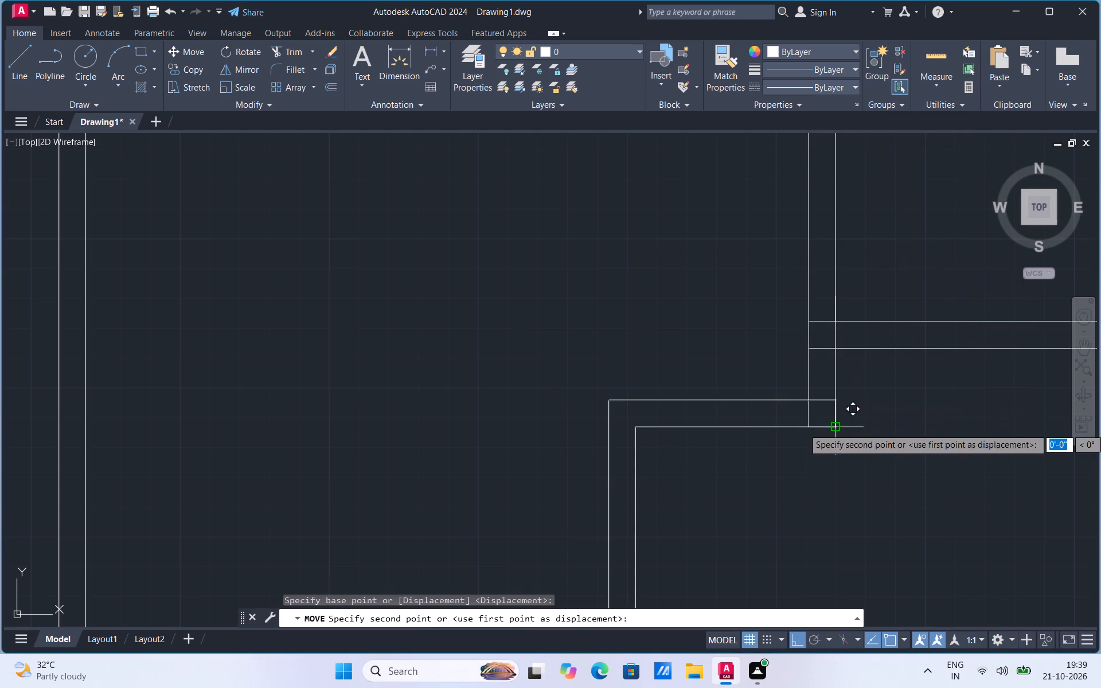
pyautogui.write("1'")
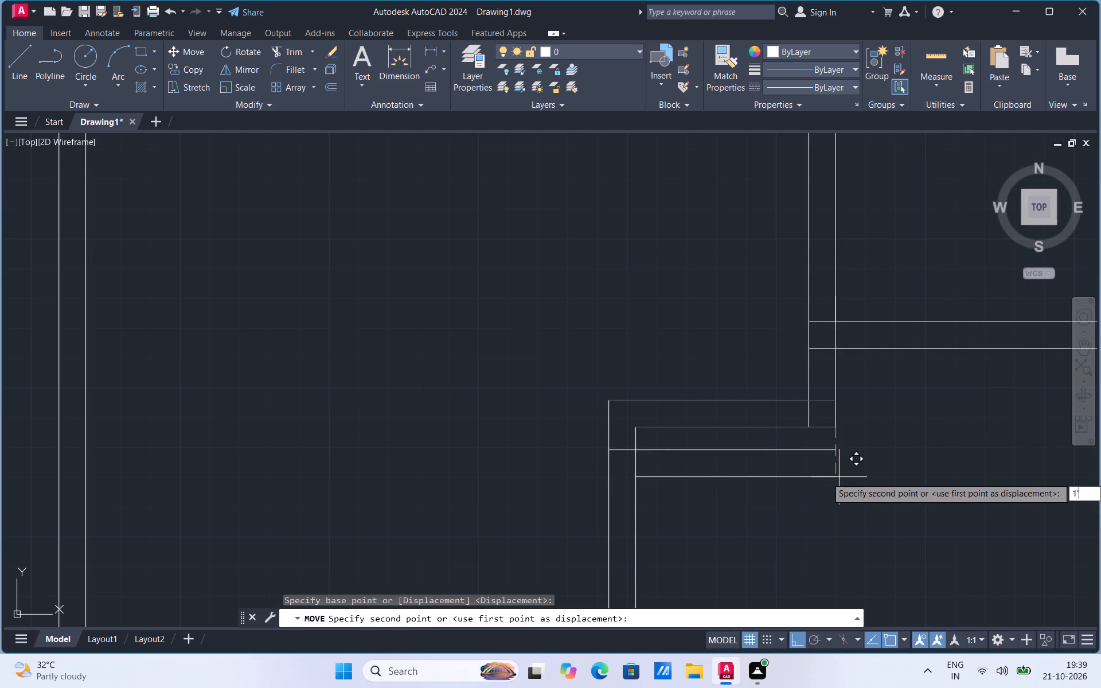
pyautogui.press('Return')
# Extend both left wall lines of the small room down to the stepped wall's lower horizontal line.
pyautogui.press('e')
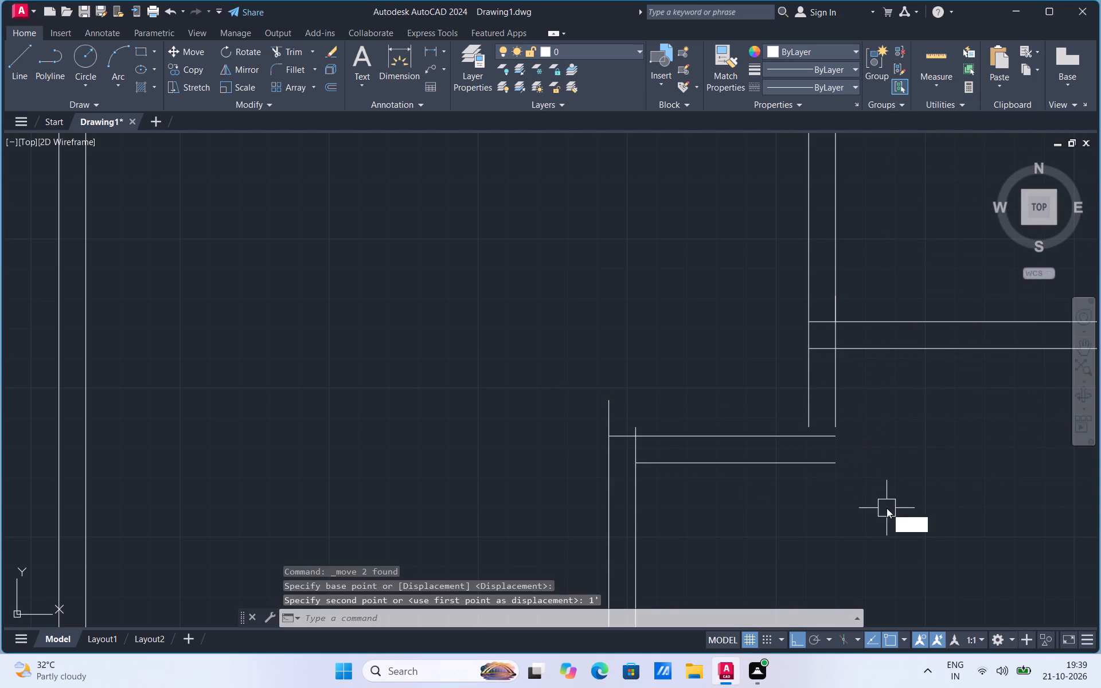
pyautogui.press('x')
pyautogui.click(932, 538)
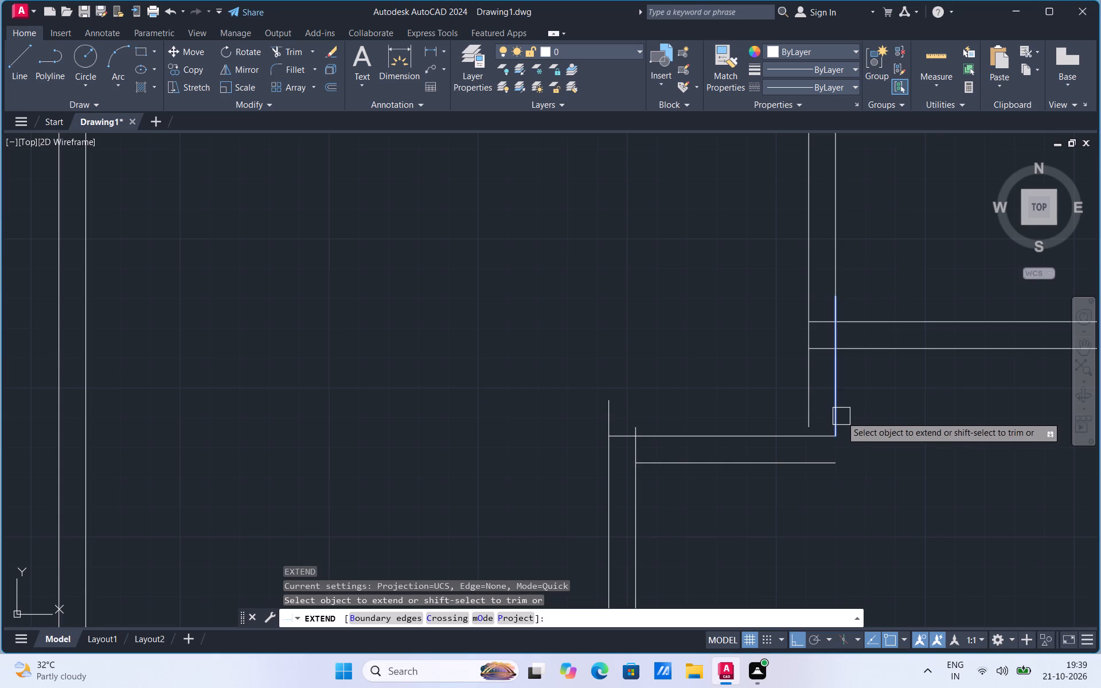
pyautogui.click(840, 415)
pyautogui.click(838, 424)
pyautogui.click(815, 415)
pyautogui.click(809, 422)
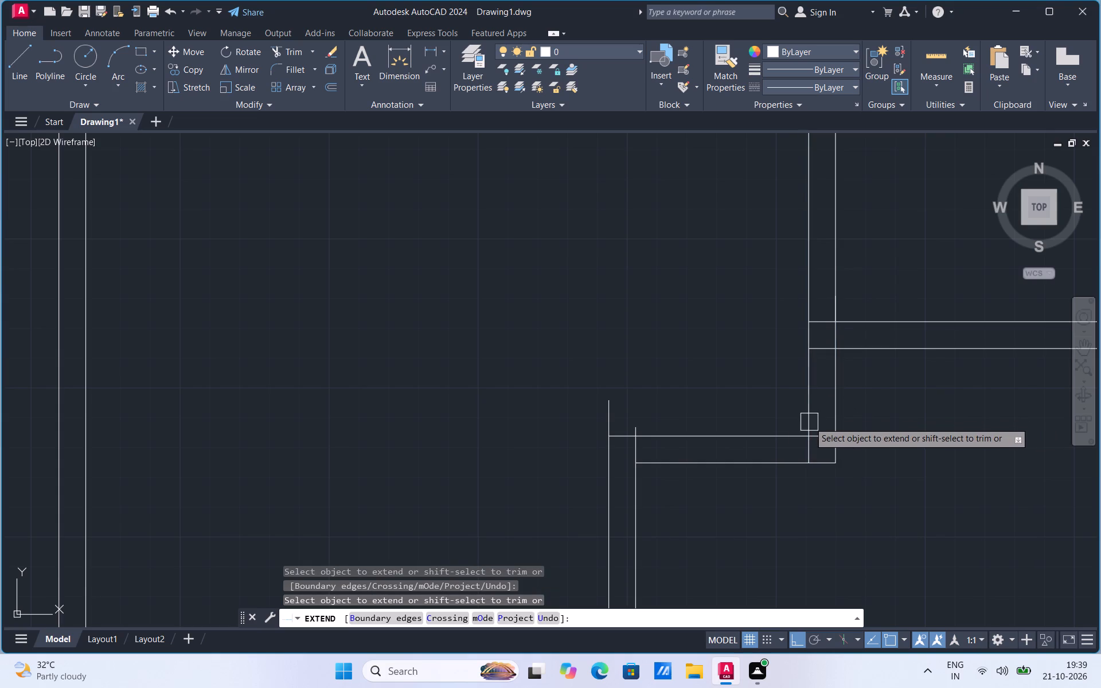
# Trim the two vertical line ends protruding above the stepped wall's left corner.
pyautogui.click(295, 52)
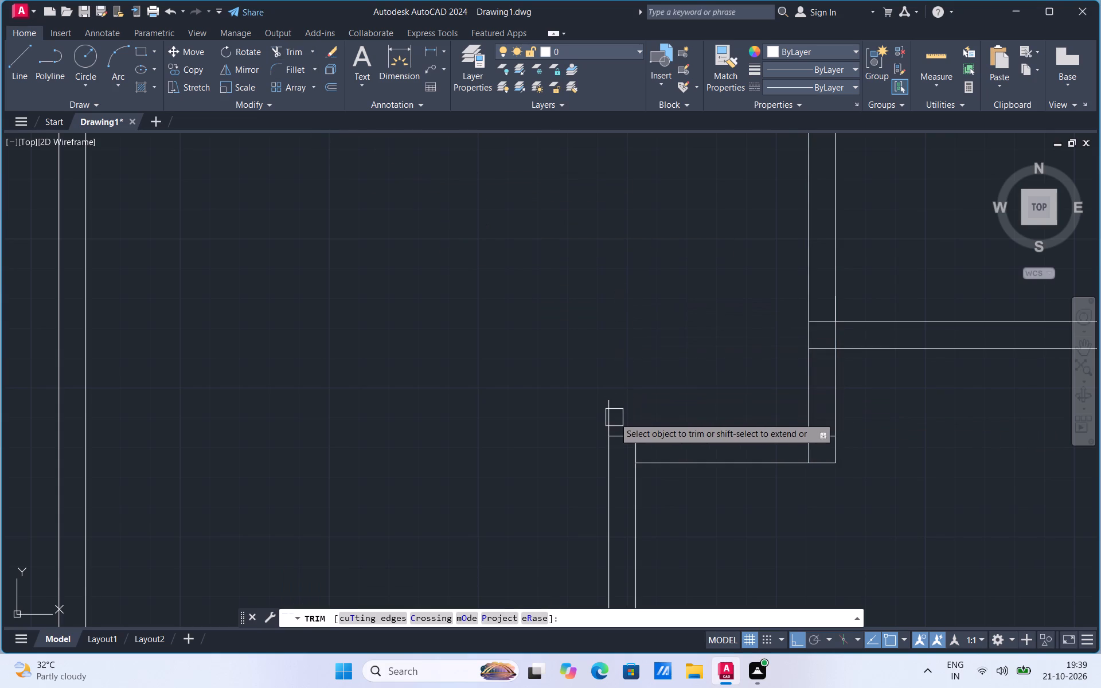
pyautogui.click(614, 417)
pyautogui.click(639, 424)
pyautogui.click(639, 451)
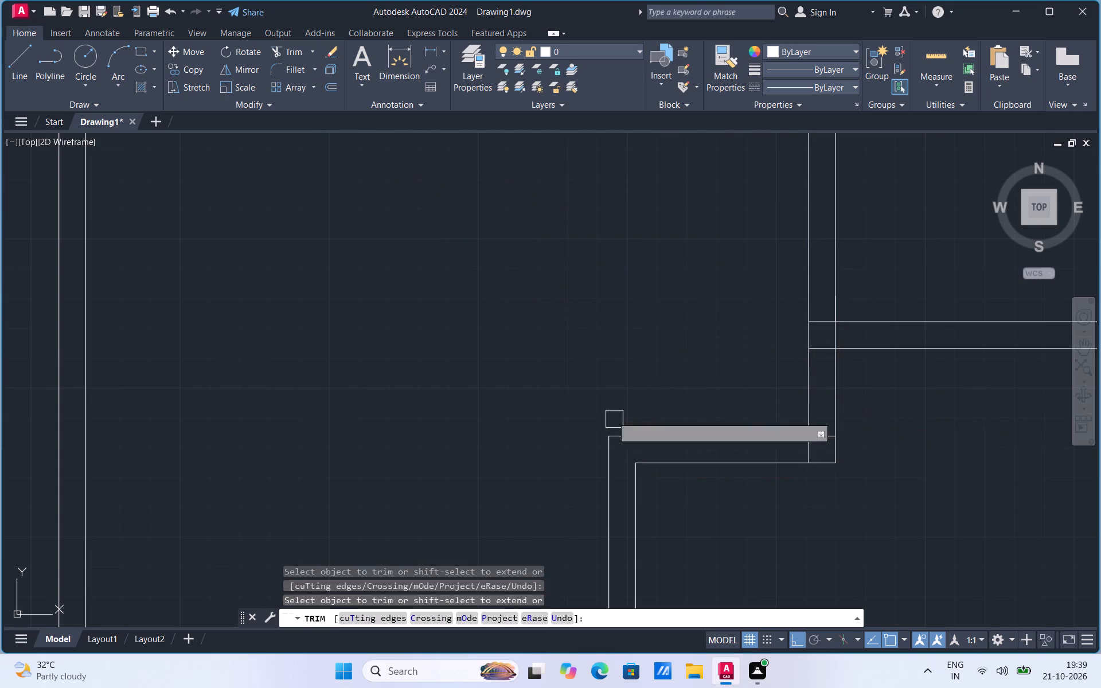
# Trim the outer wall's inner line inside the lower-left room's top wall, the top rooms' dividing wall and the small room's bottom wall.
pyautogui.scroll(-2, 510, 367)
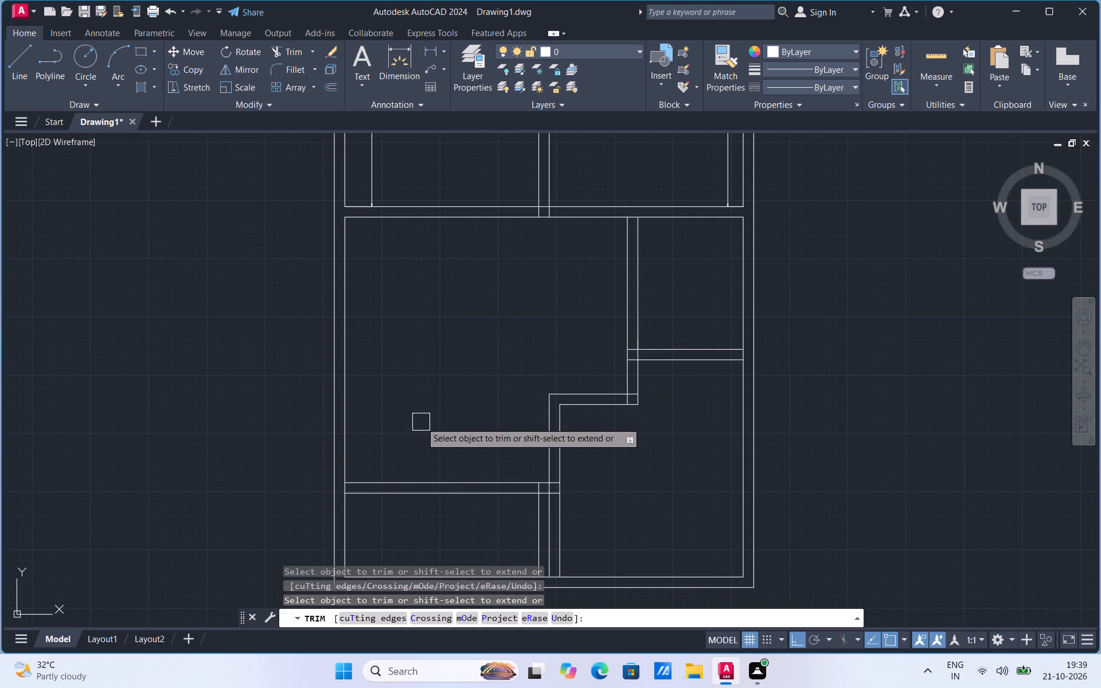
pyautogui.scroll(-1, 508, 323)
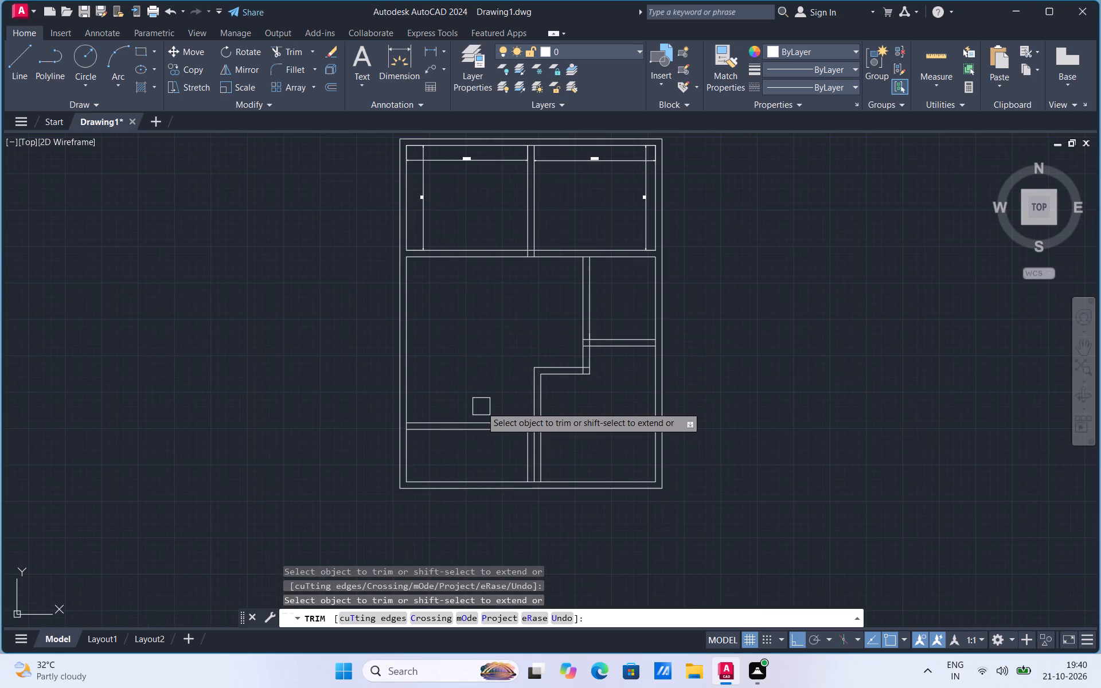
pyautogui.scroll(1, 481, 406)
pyautogui.scroll(3, 358, 437)
pyautogui.click(359, 441)
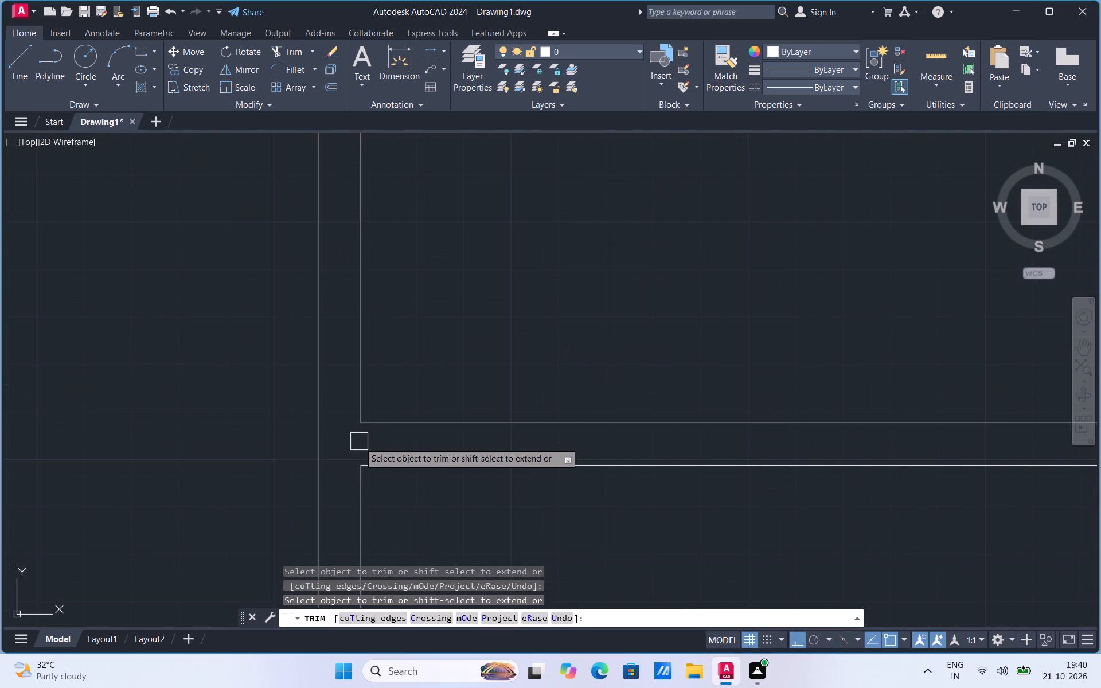
pyautogui.scroll(-5, 359, 471)
pyautogui.scroll(3, 455, 287)
pyautogui.scroll(3, 356, 294)
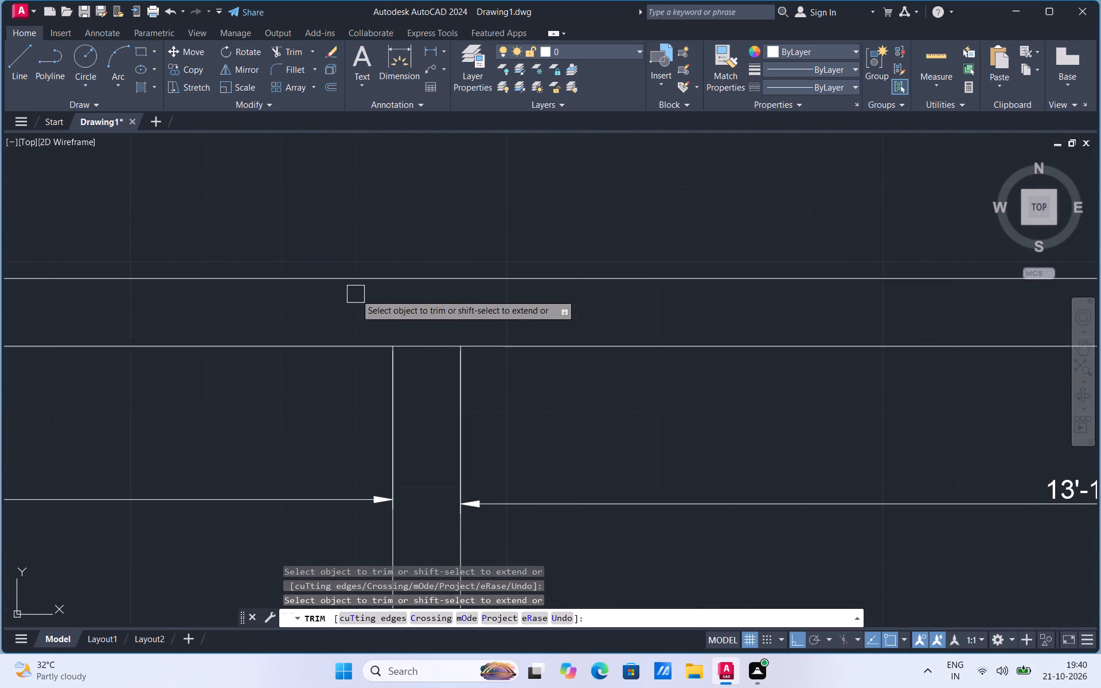
pyautogui.click(415, 346)
pyautogui.scroll(-4, 420, 225)
pyautogui.scroll(4, 627, 420)
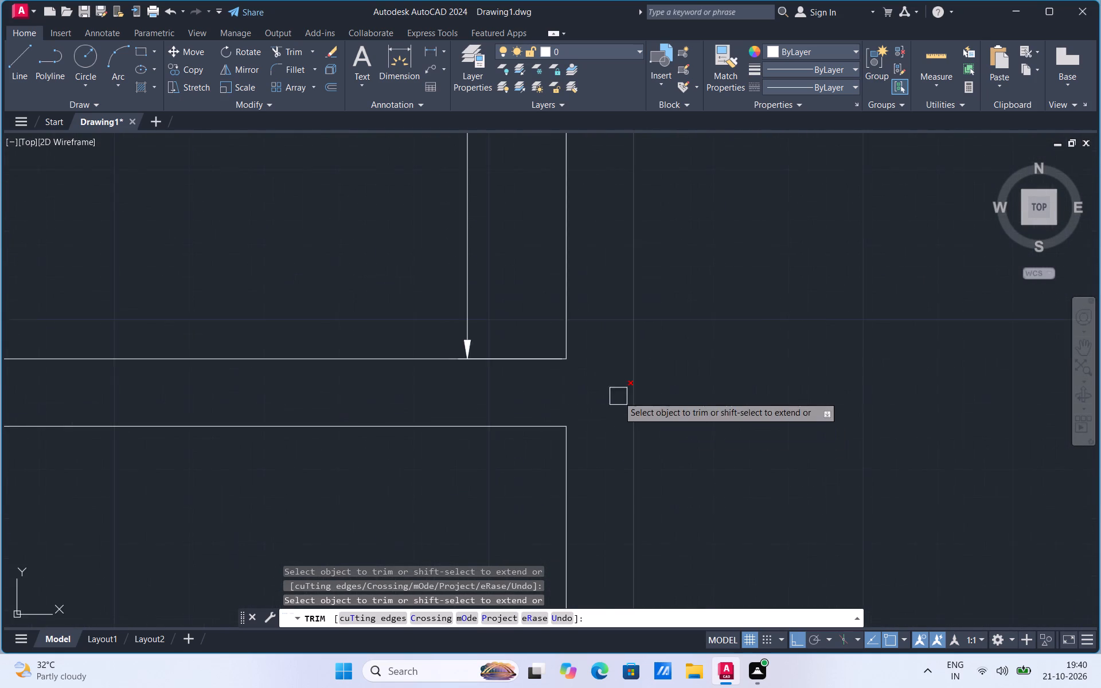
pyautogui.scroll(-4, 608, 300)
pyautogui.scroll(4, 581, 467)
pyautogui.click(705, 393)
pyautogui.scroll(-3, 705, 392)
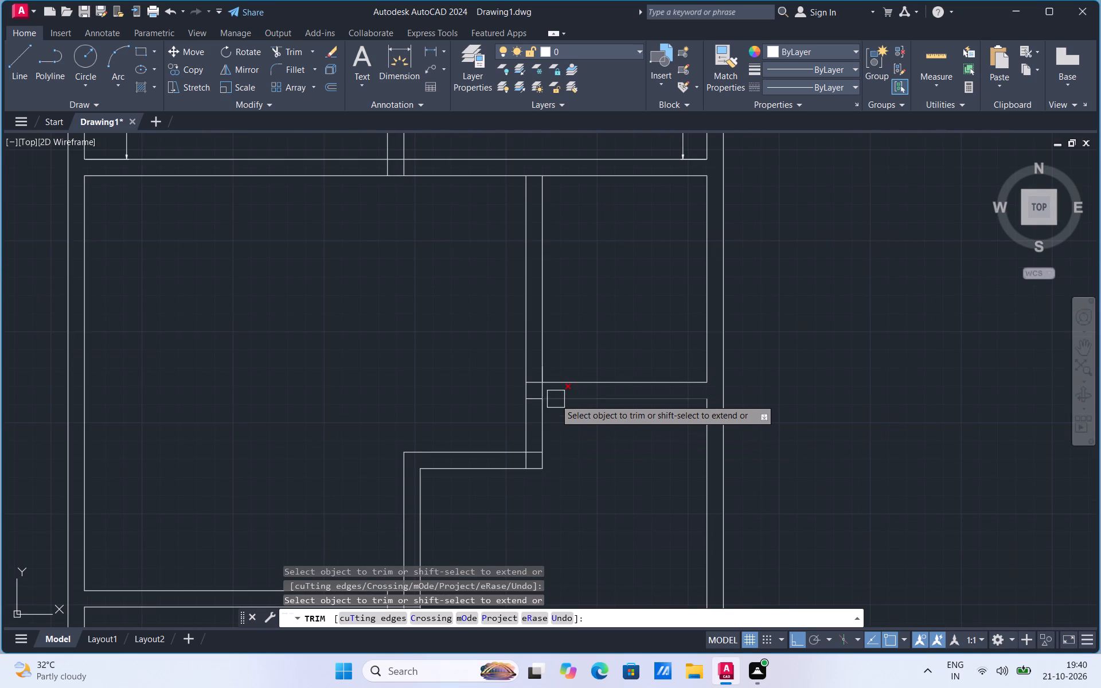
# Trim the overlapping right vertical and lower horizontal segments where the small room's bottom wall meets its left wall.
pyautogui.scroll(3, 540, 384)
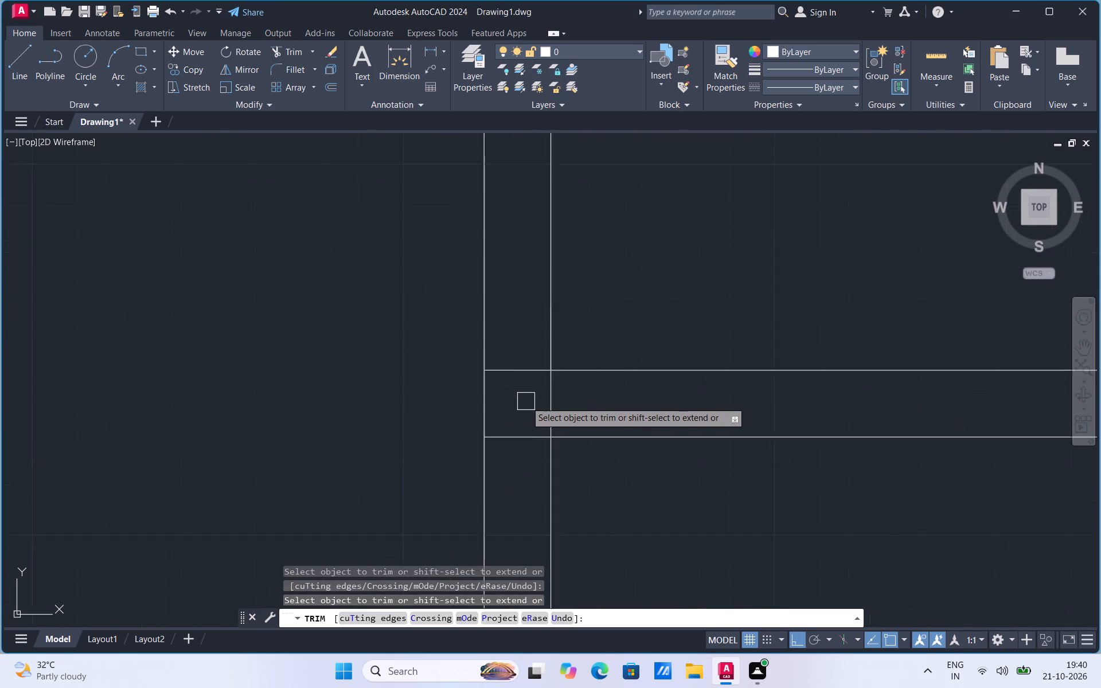
pyautogui.scroll(-1, 526, 401)
pyautogui.click(536, 402)
pyautogui.click(520, 423)
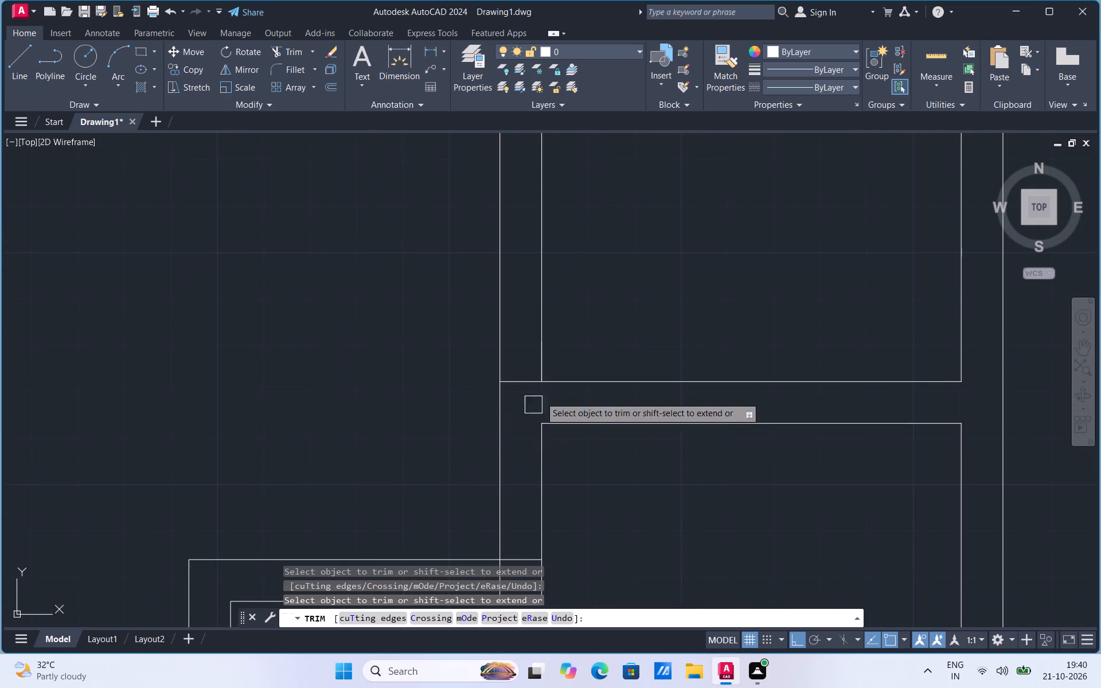
# Trim the crossing vertical and horizontal segments inside the stepped wall's corner below the small room.
pyautogui.scroll(1, 621, 275)
pyautogui.scroll(-2, 621, 275)
pyautogui.scroll(2, 559, 522)
pyautogui.scroll(-1, 559, 522)
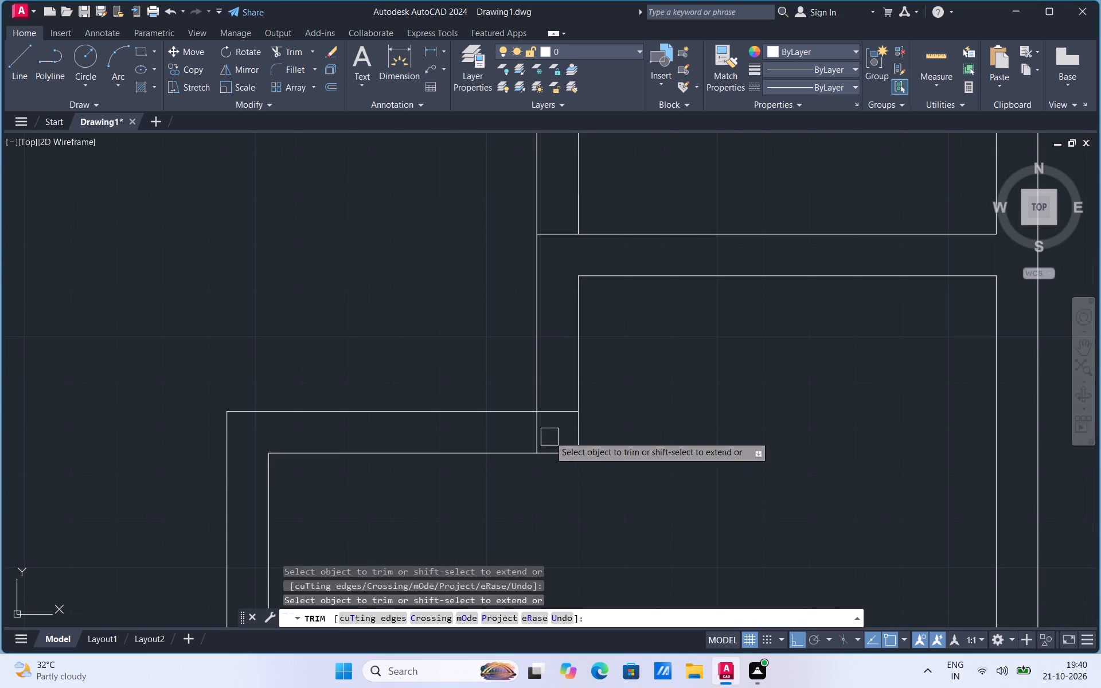
pyautogui.click(542, 437)
pyautogui.click(555, 416)
# Trim the bottom wall's inner line between the three vertical lines separating the two lower rooms.
pyautogui.scroll(1, 632, 323)
pyautogui.scroll(-4, 632, 323)
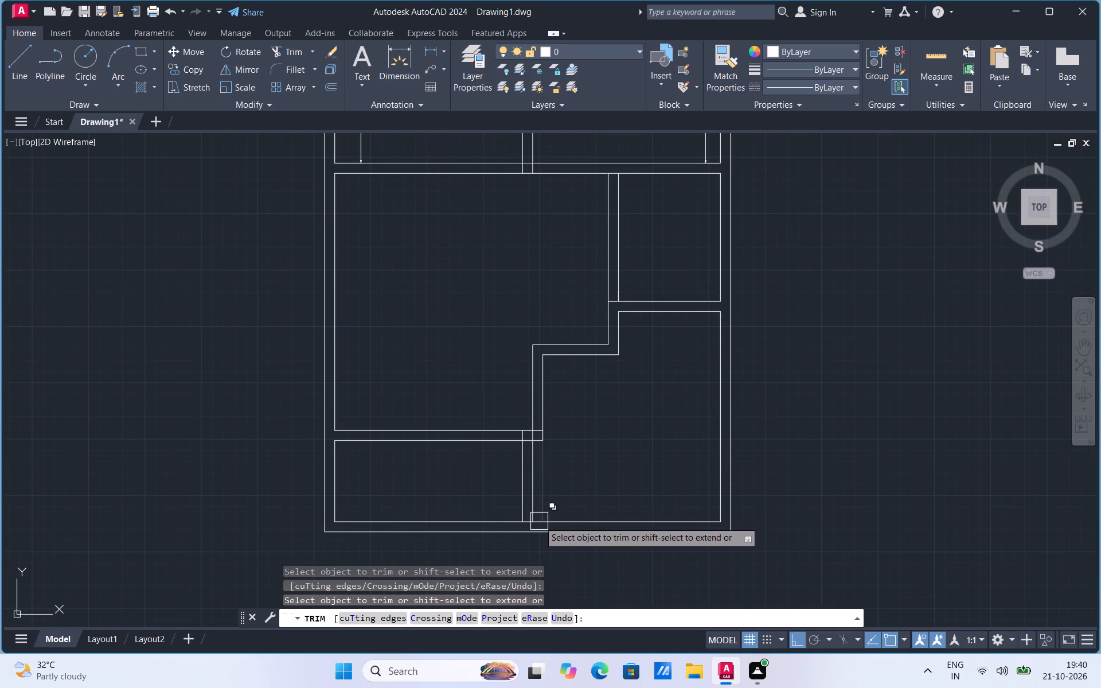
pyautogui.scroll(1, 536, 536)
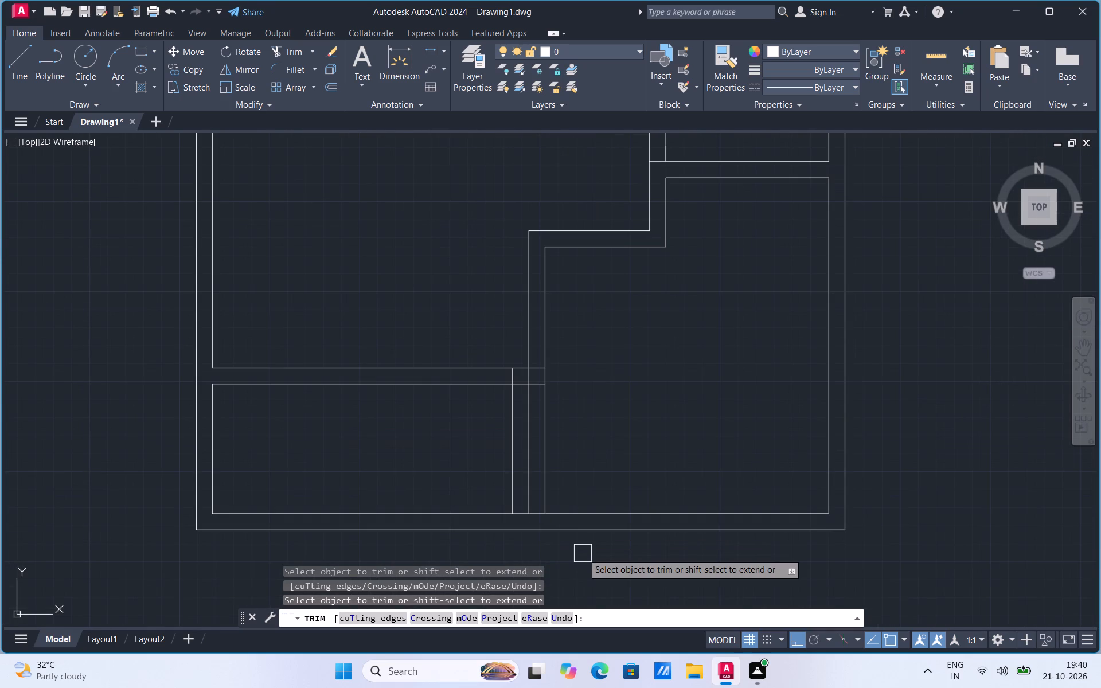
pyautogui.scroll(2, 534, 513)
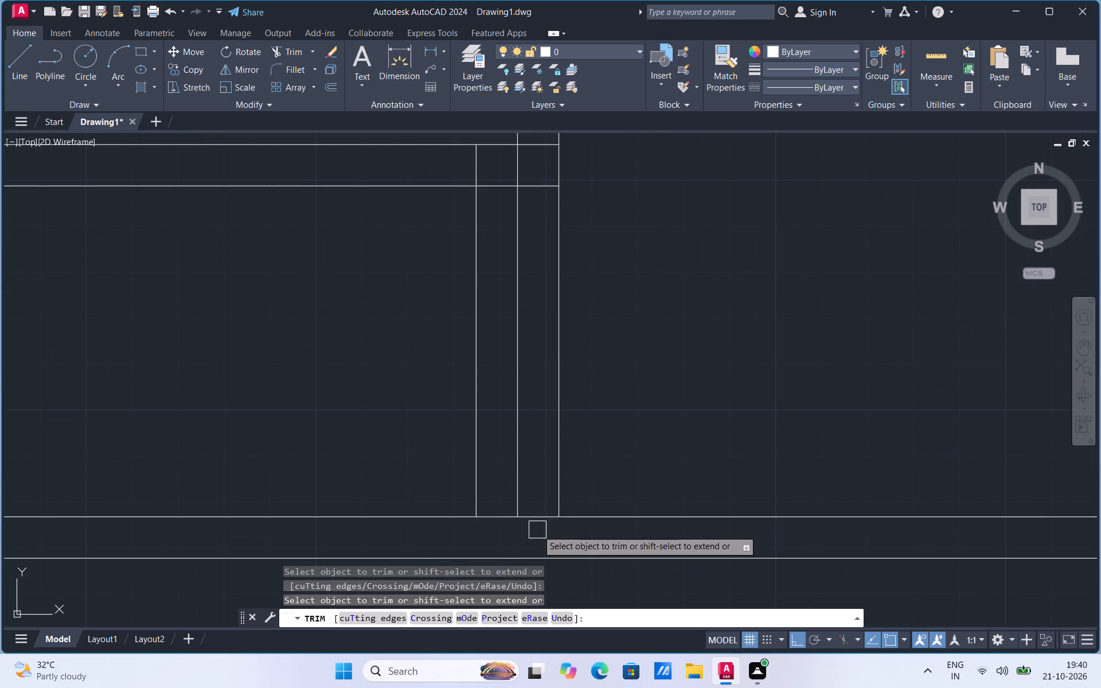
pyautogui.click(539, 515)
pyautogui.scroll(-1, 622, 410)
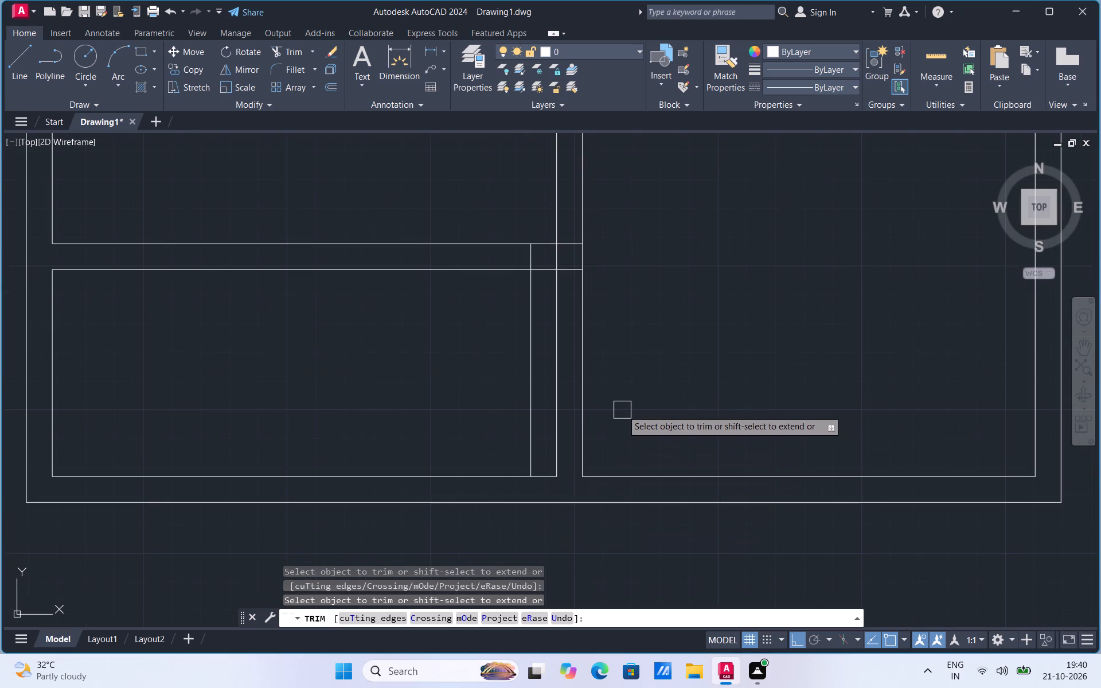
pyautogui.click(544, 480)
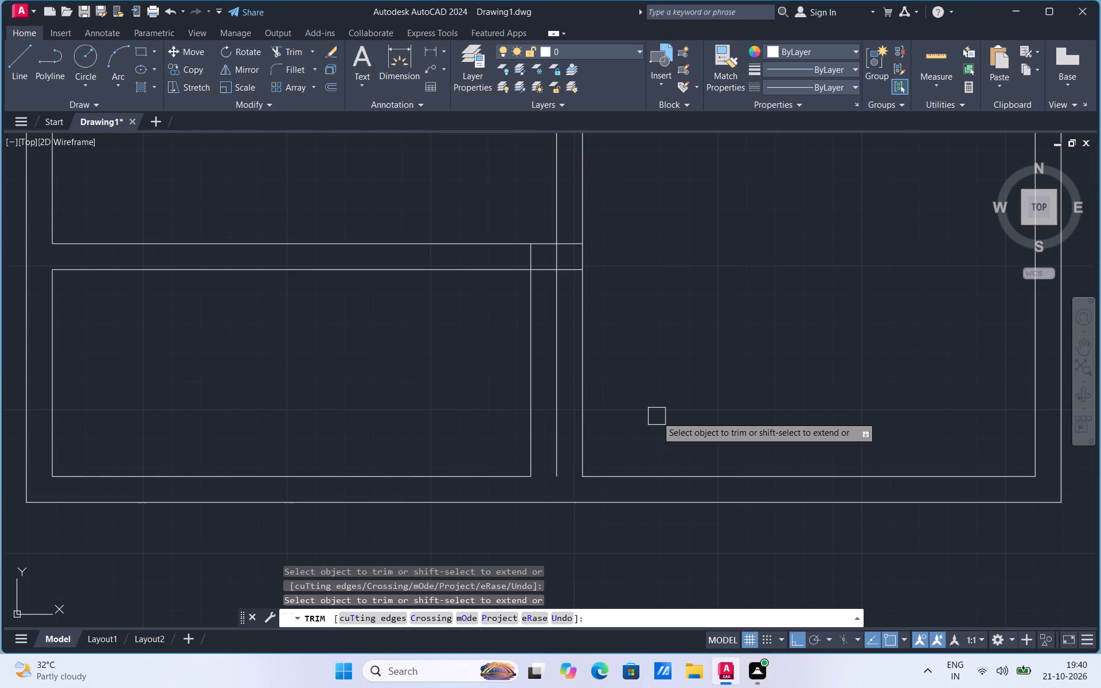
pyautogui.press('Escape')
# Extend the left and middle vertical lines between the two lower rooms down to the outer bottom wall line.
pyautogui.write('ex')
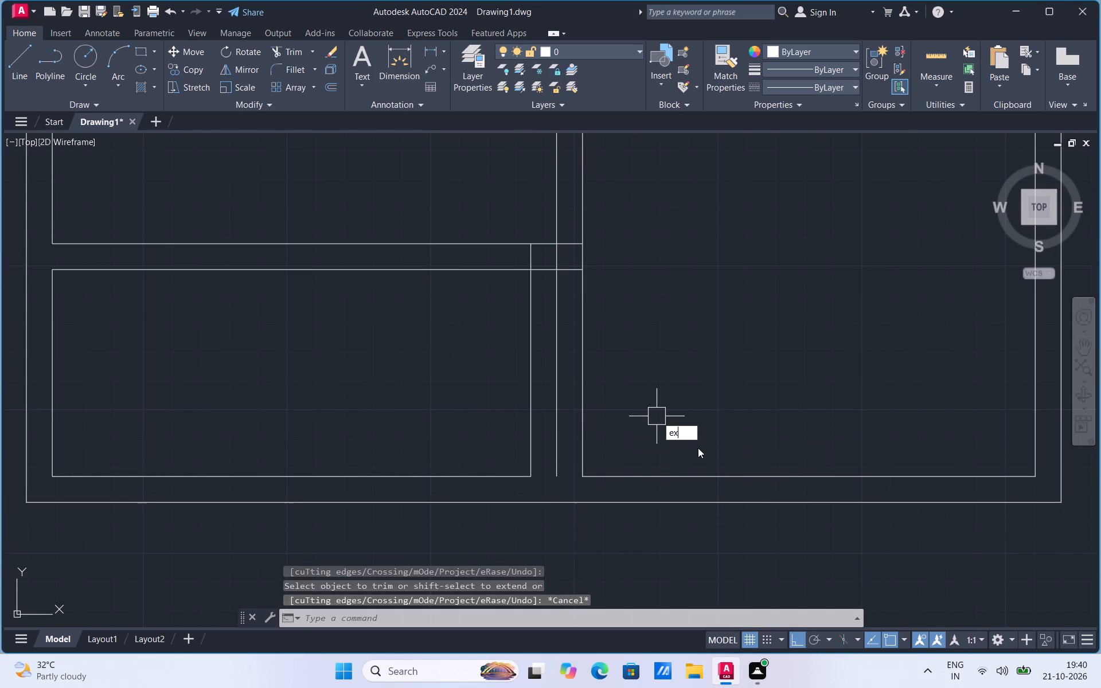
pyautogui.click(698, 448)
pyautogui.click(556, 452)
pyautogui.click(534, 453)
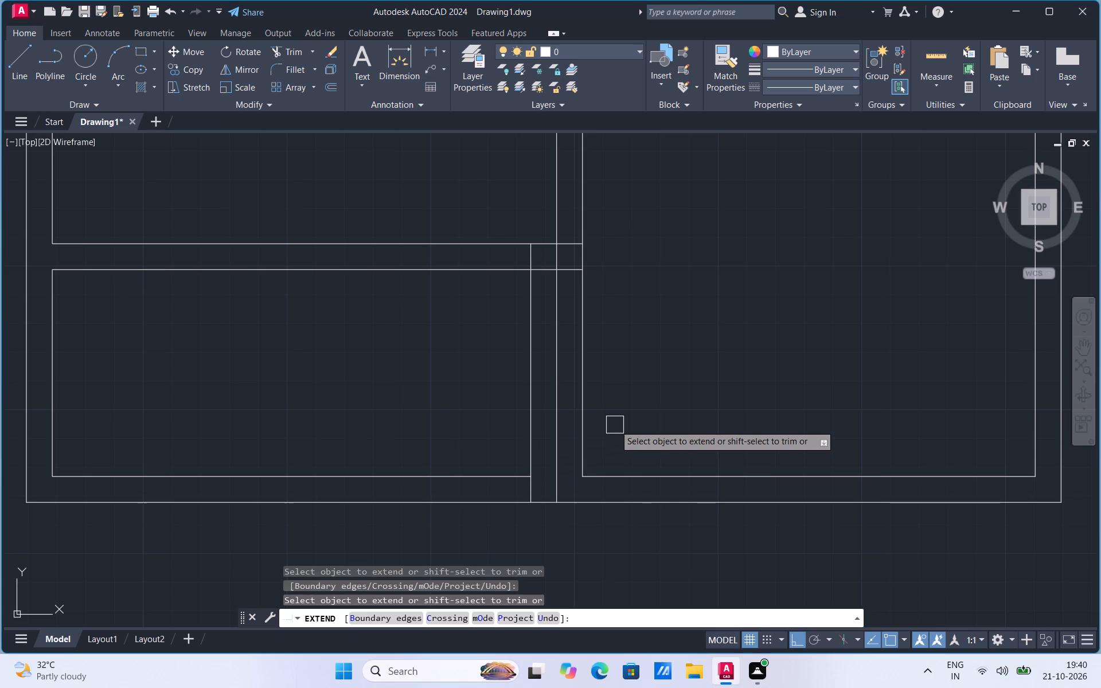
# Trim the lower-left room's right line above its top-right corner and the top wall's lower line beyond that corner.
pyautogui.click(283, 56)
pyautogui.scroll(2, 572, 210)
pyautogui.scroll(-1, 572, 210)
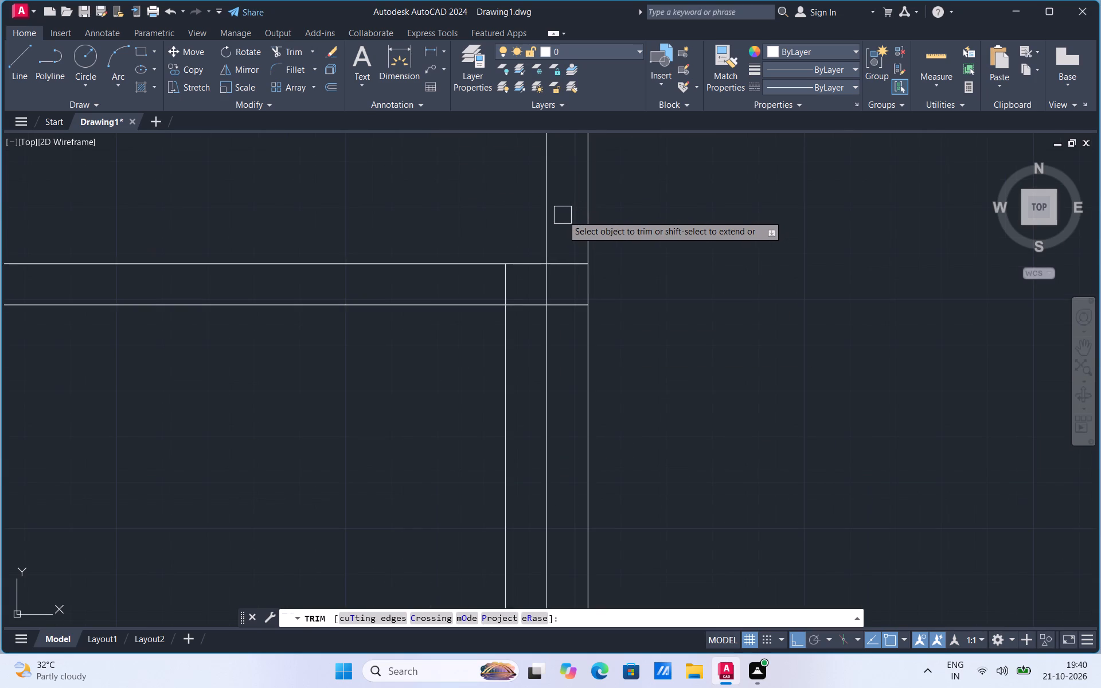
pyautogui.click(512, 289)
pyautogui.click(524, 302)
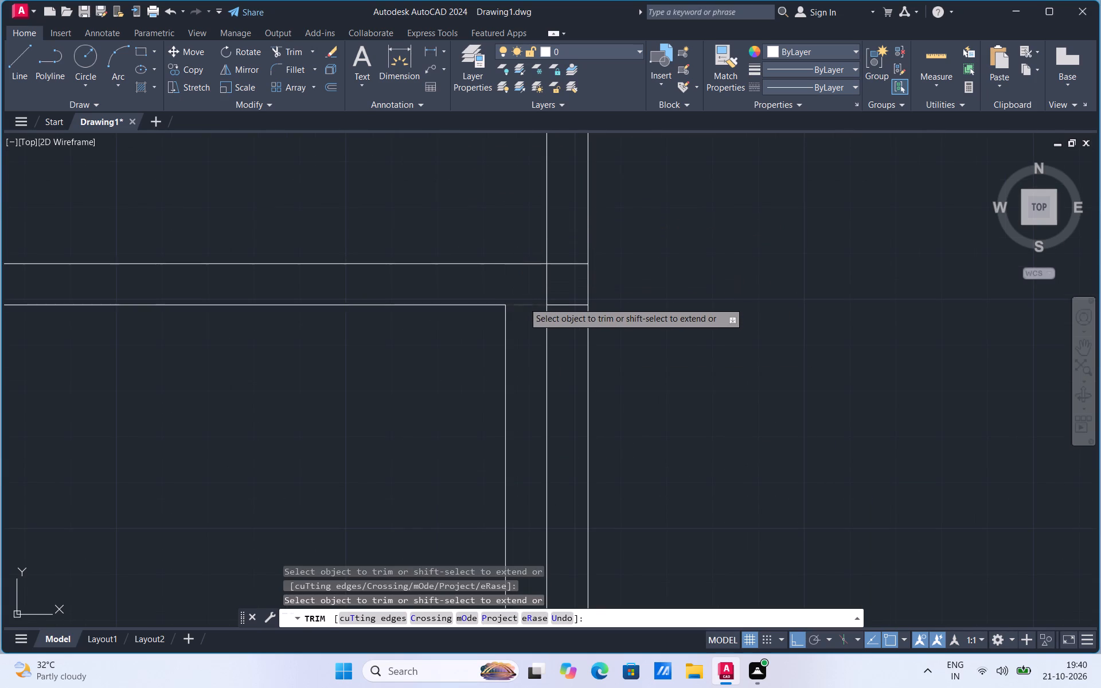
pyautogui.scroll(1, 550, 423)
pyautogui.scroll(-2, 550, 408)
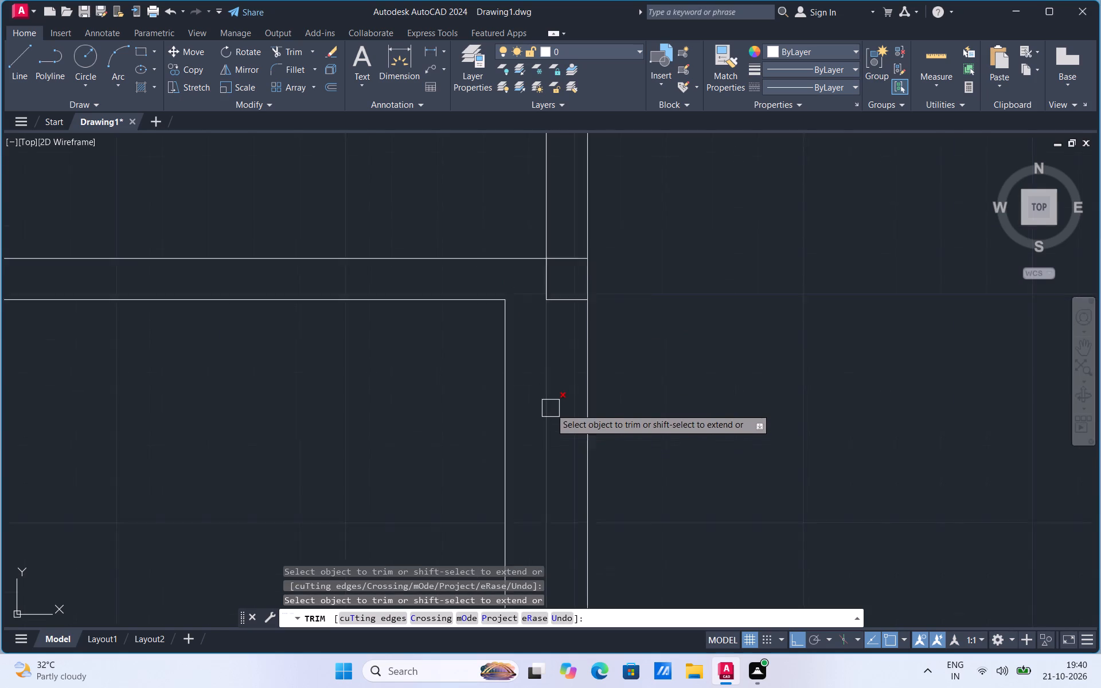
pyautogui.scroll(1, 559, 337)
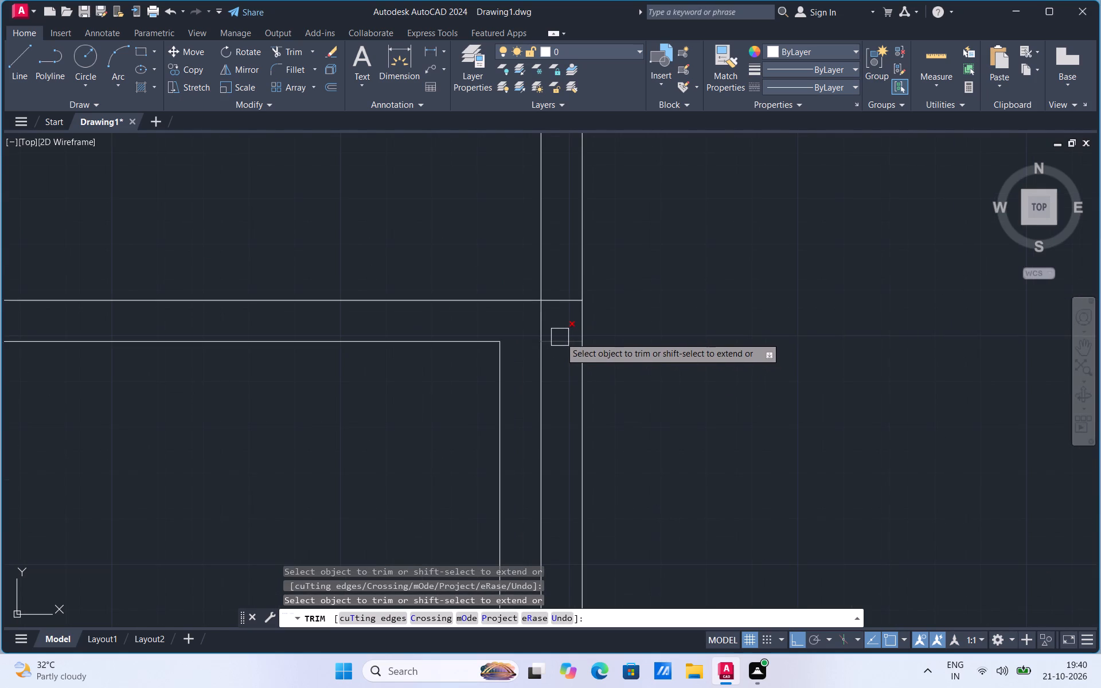
pyautogui.click(560, 341)
pyautogui.scroll(-3, 604, 366)
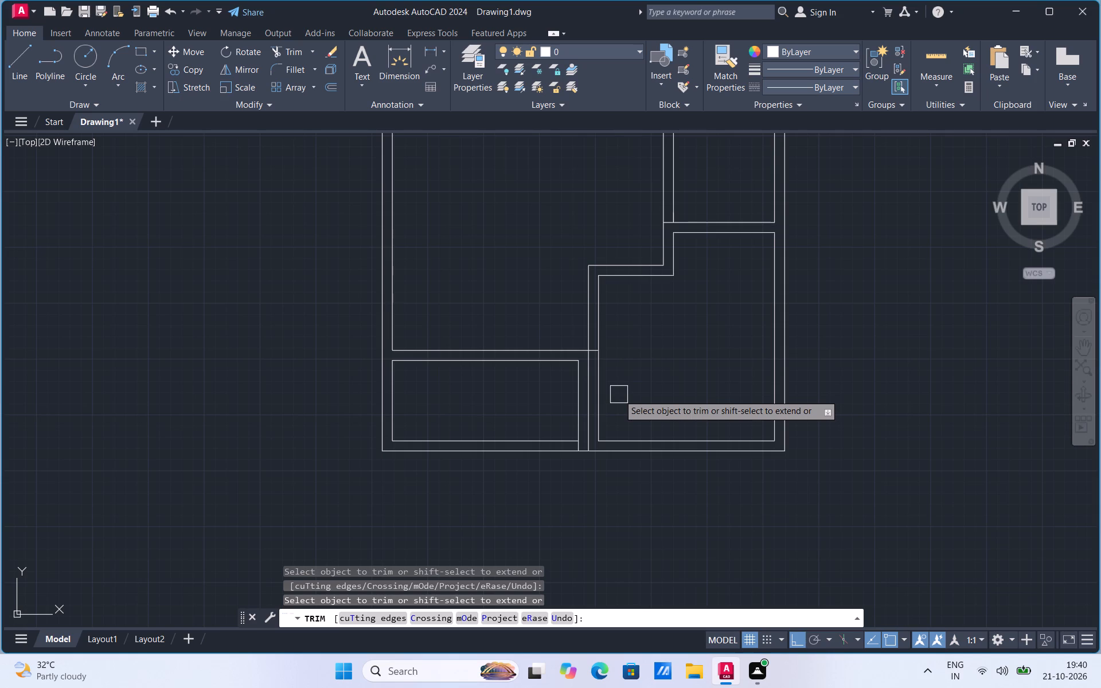
# Draw a rectangle in the building's lower-left wall corner, from the outer corner to the inner corner.
pyautogui.click(18, 72)
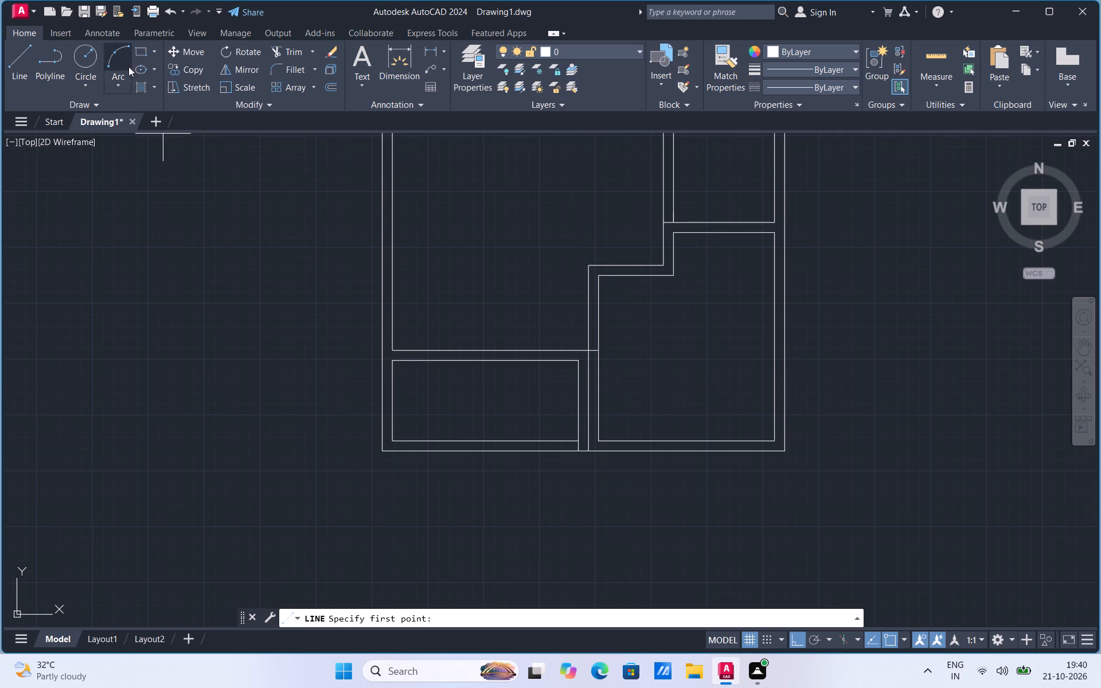
pyautogui.click(153, 53)
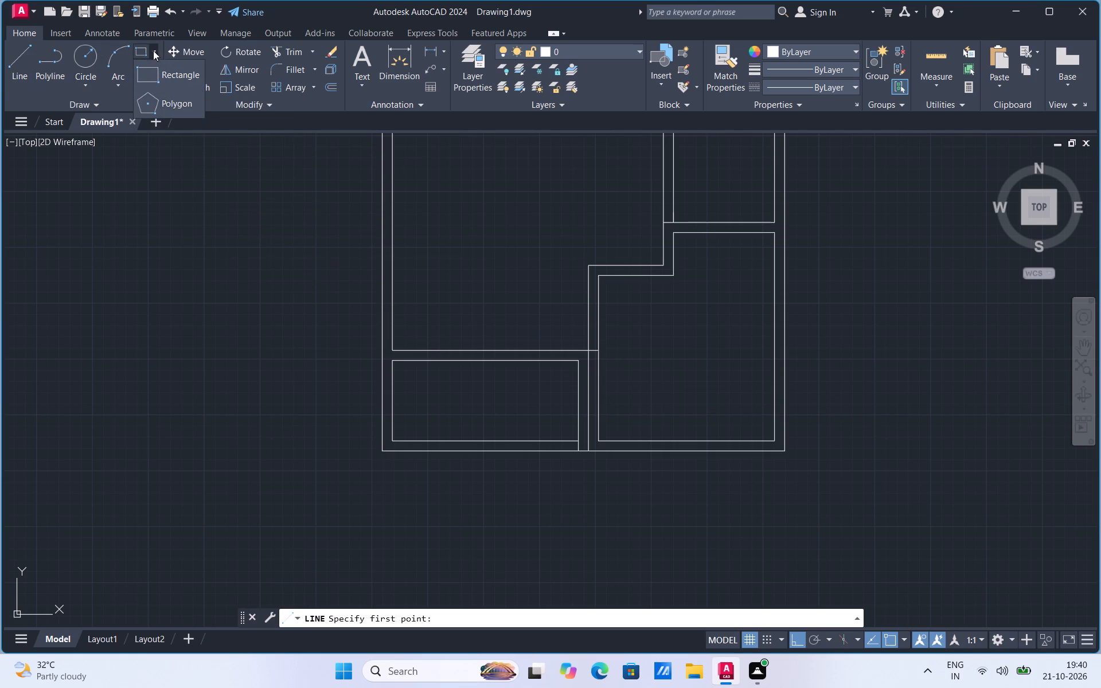
pyautogui.click(147, 72)
pyautogui.scroll(2, 398, 449)
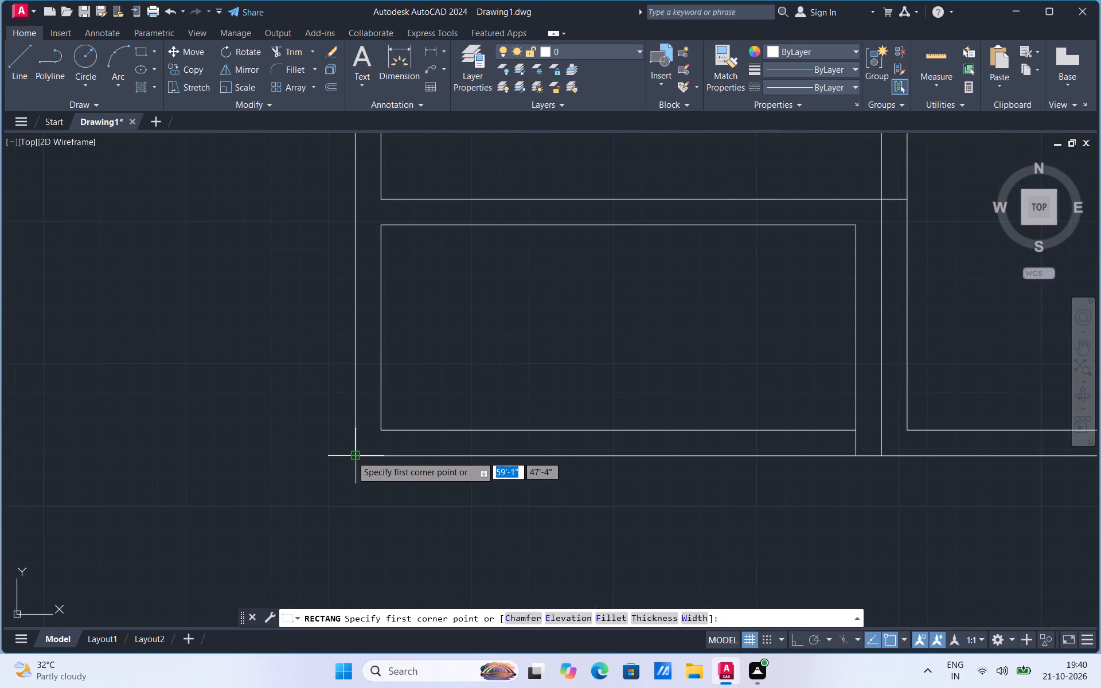
pyautogui.click(353, 456)
pyautogui.click(381, 428)
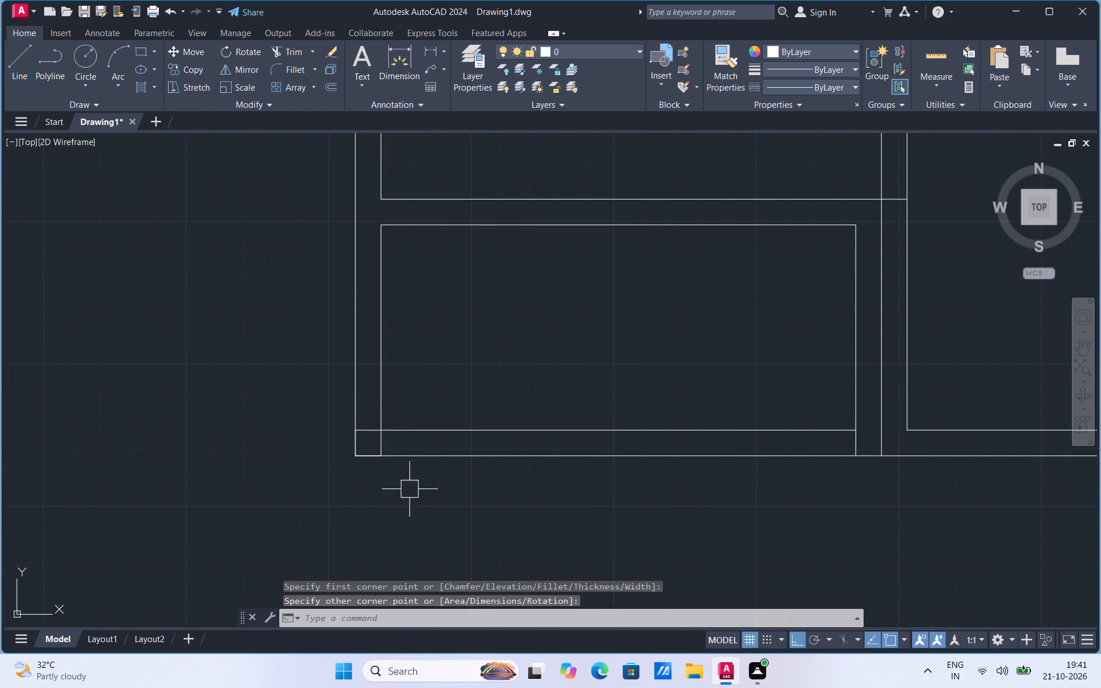
# Copy the lower-left corner rectangle along the bottom wall to the wall junction between the two lower rooms.
pyautogui.scroll(2, 389, 444)
pyautogui.scroll(-1, 389, 444)
pyautogui.click(377, 445)
pyautogui.rightClick(377, 445)
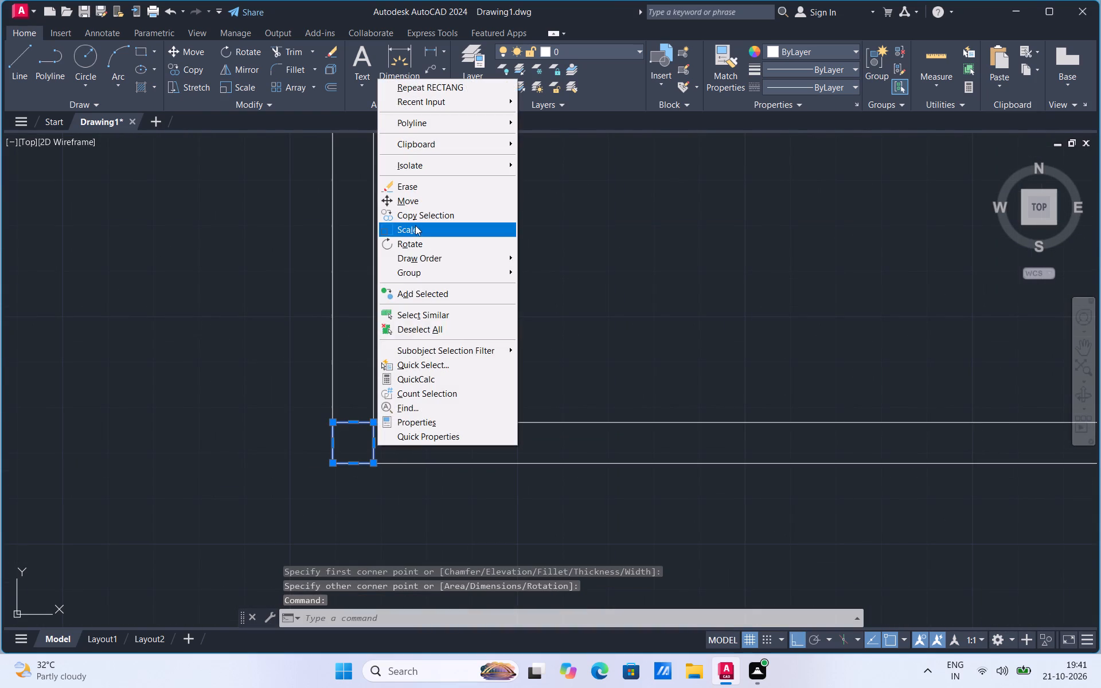
pyautogui.click(418, 214)
pyautogui.scroll(1, 288, 521)
pyautogui.scroll(-4, 287, 521)
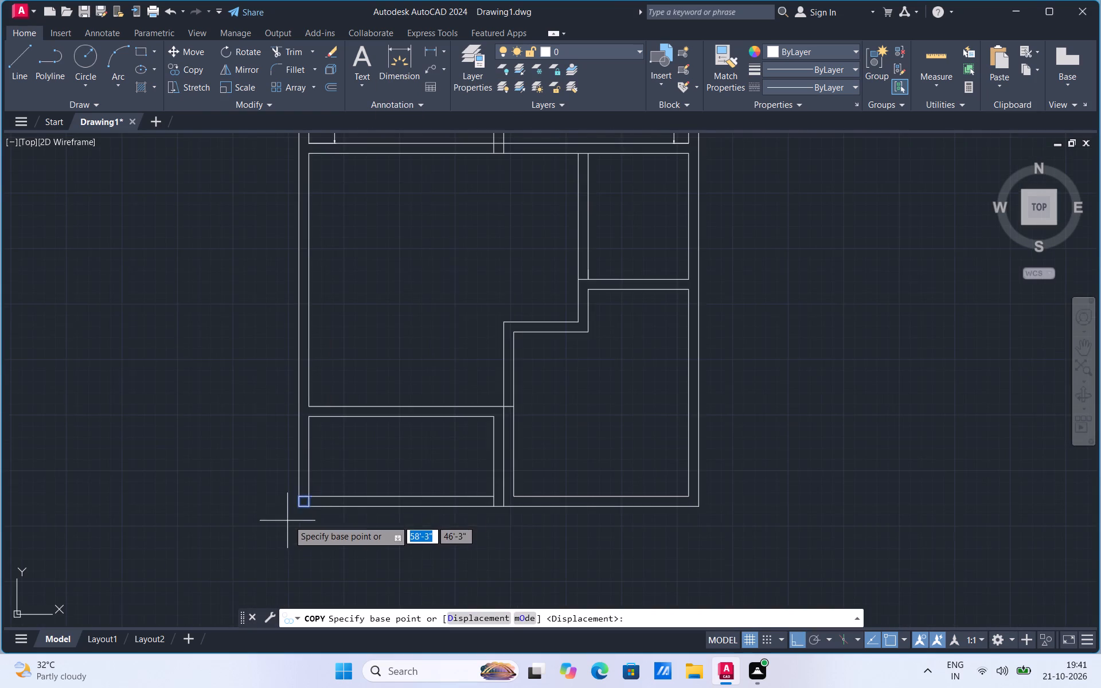
pyautogui.scroll(1, 336, 505)
pyautogui.click(292, 506)
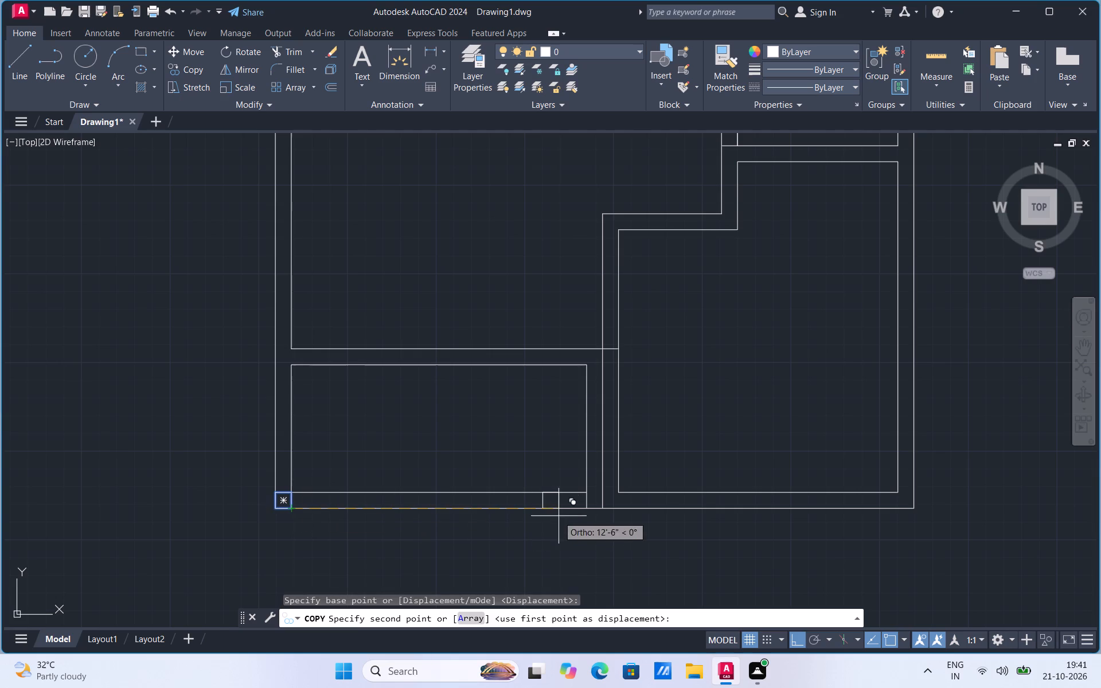
pyautogui.click(603, 506)
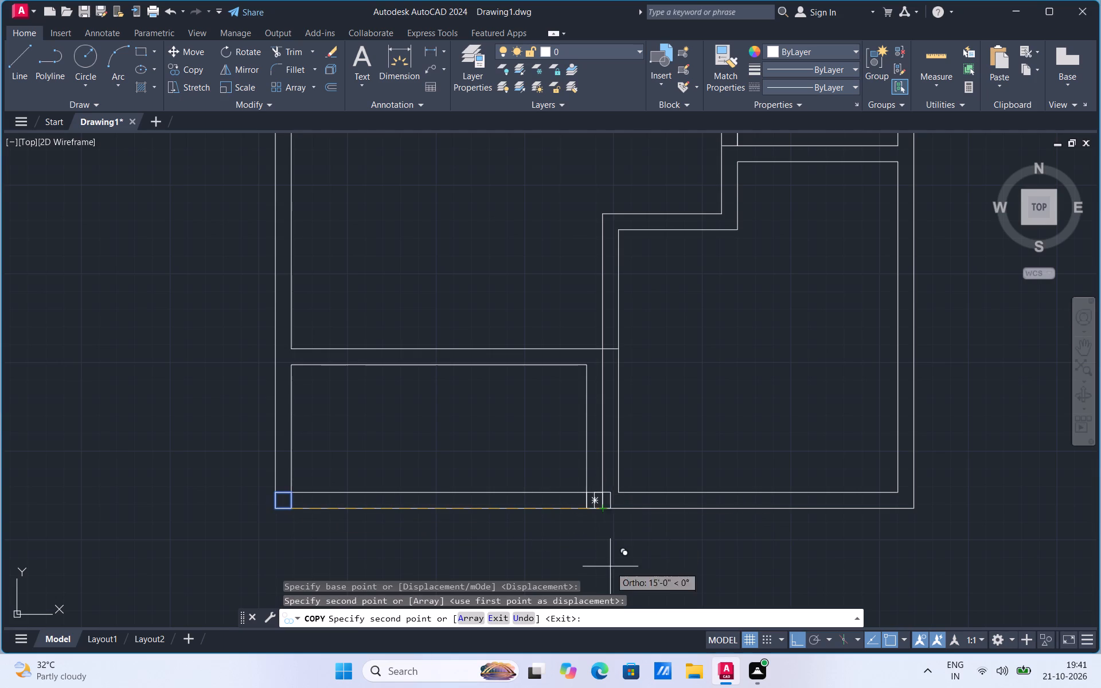
pyautogui.scroll(2, 599, 544)
pyautogui.press('Escape')
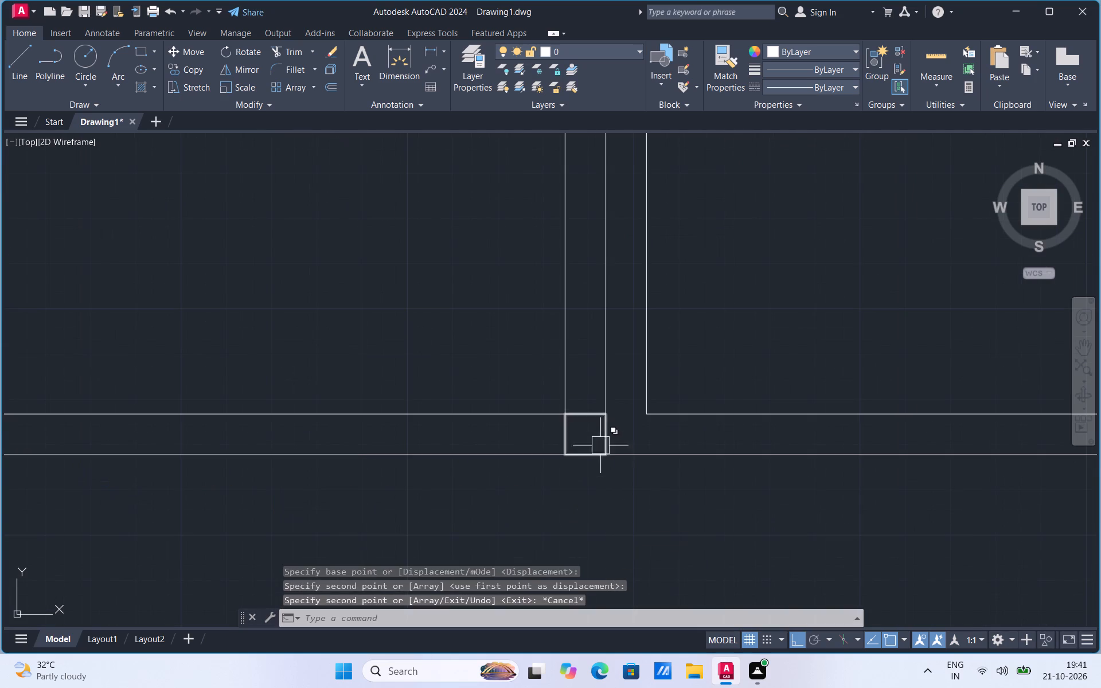
# Move the copied rectangle straight down 9" so its top edge sits on the outer bottom wall line.
pyautogui.click(590, 420)
pyautogui.rightClick(590, 420)
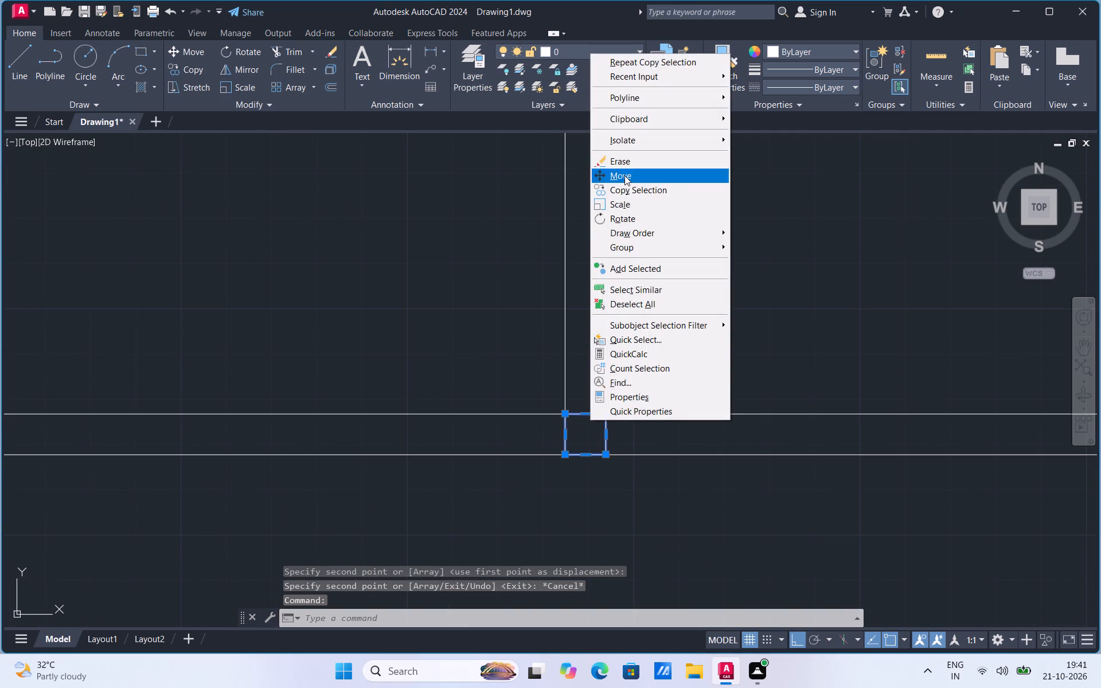
pyautogui.click(624, 175)
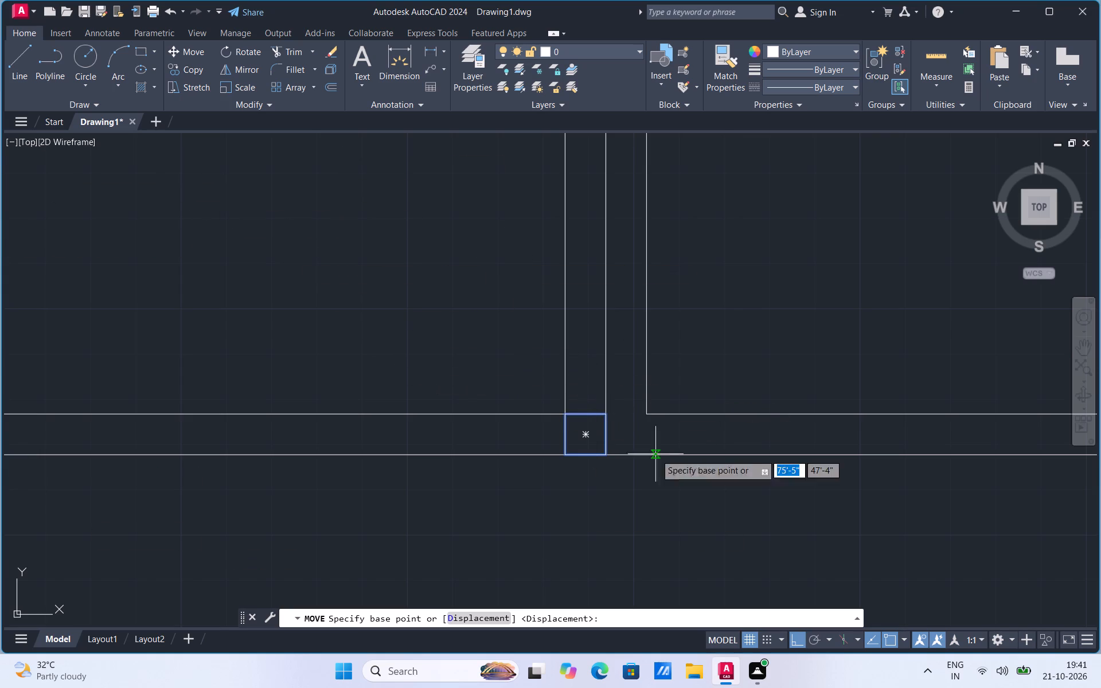
pyautogui.click(607, 416)
pyautogui.click(606, 455)
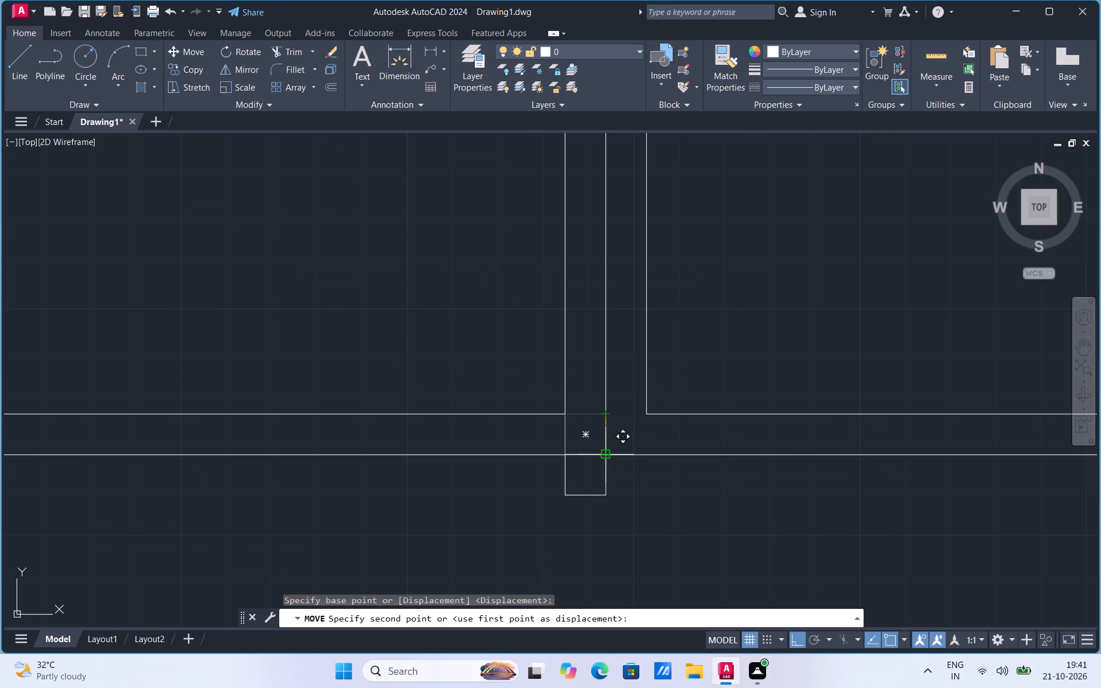
# Move the lower-left corner rectangle straight down 9" so its top edge sits on the outer bottom wall line.
pyautogui.scroll(-1, 710, 484)
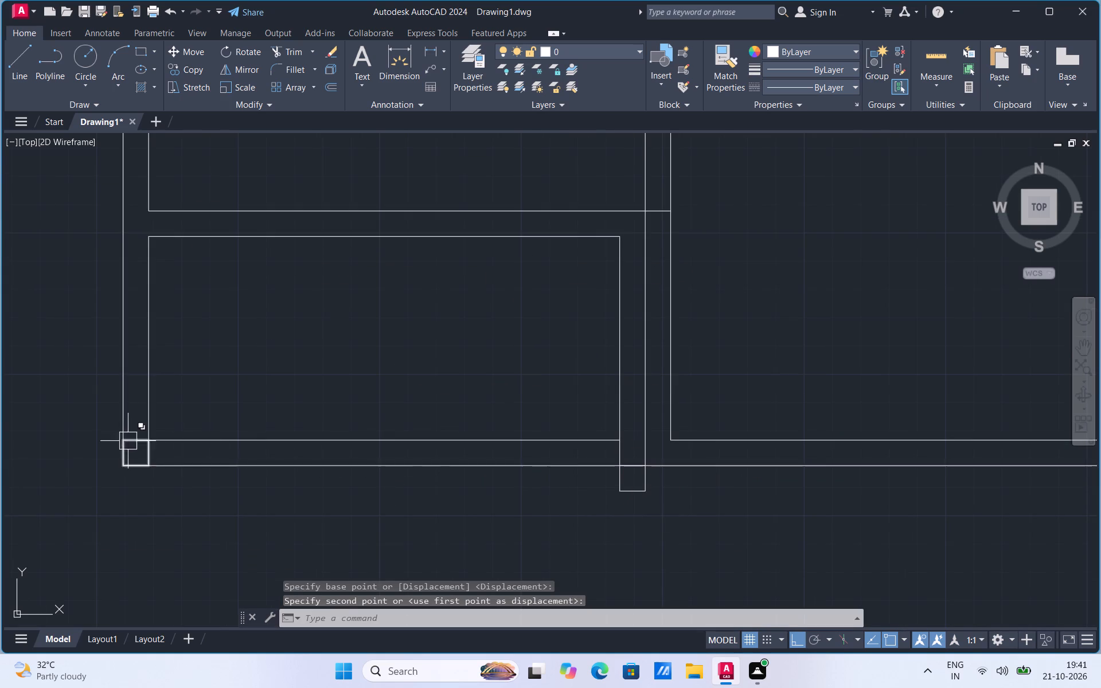
pyautogui.scroll(1, 127, 438)
pyautogui.click(135, 442)
pyautogui.rightClick(135, 442)
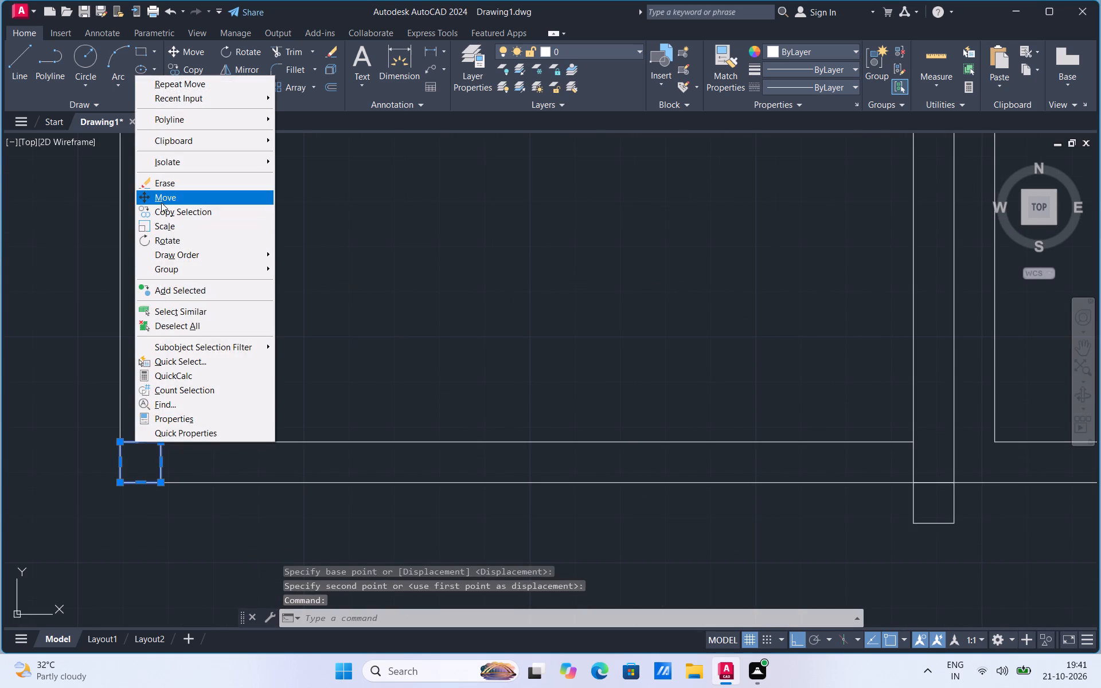
pyautogui.click(161, 202)
pyautogui.click(123, 441)
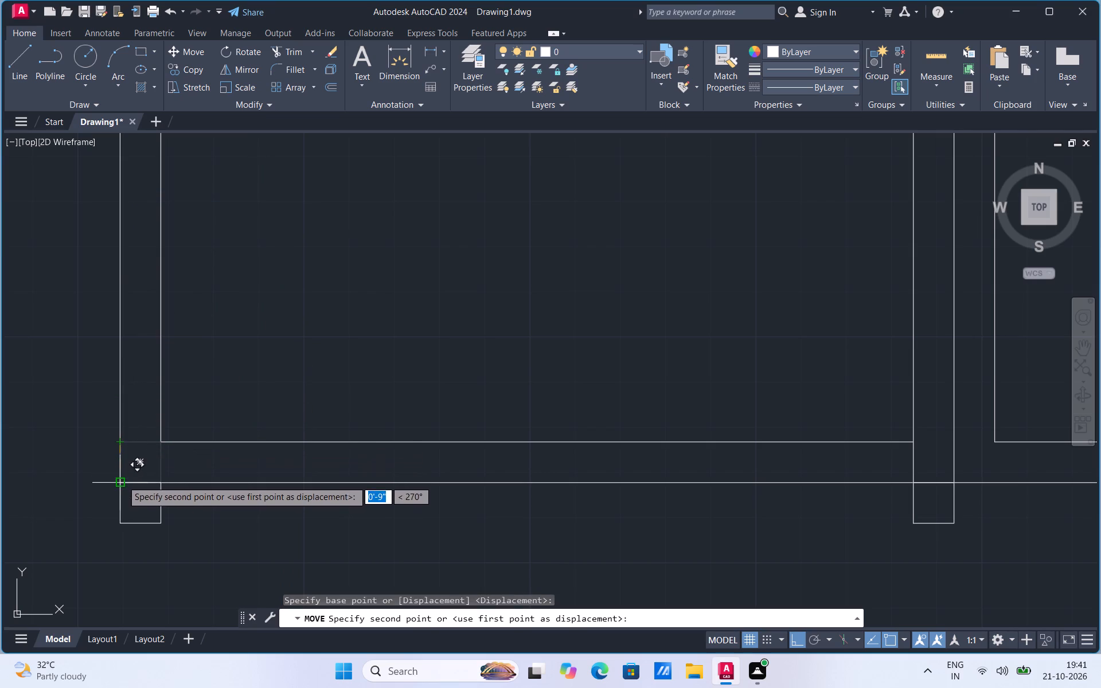
pyautogui.click(122, 481)
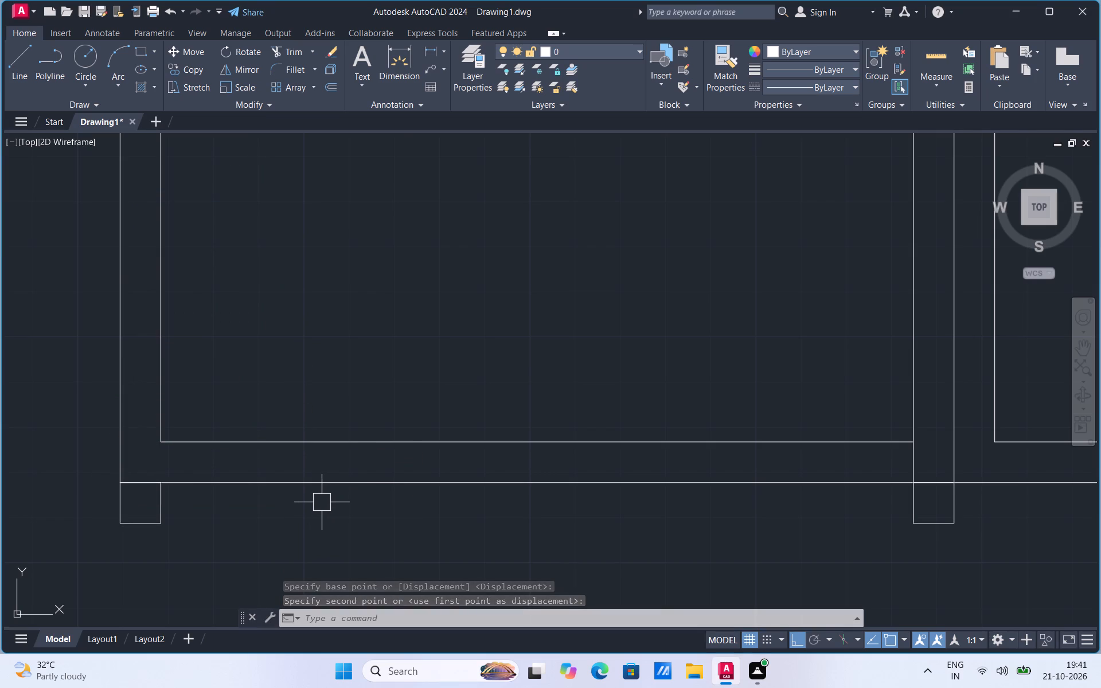
# Extend the lower-left room's top line to the building's outer left wall line.
pyautogui.scroll(-2, 280, 545)
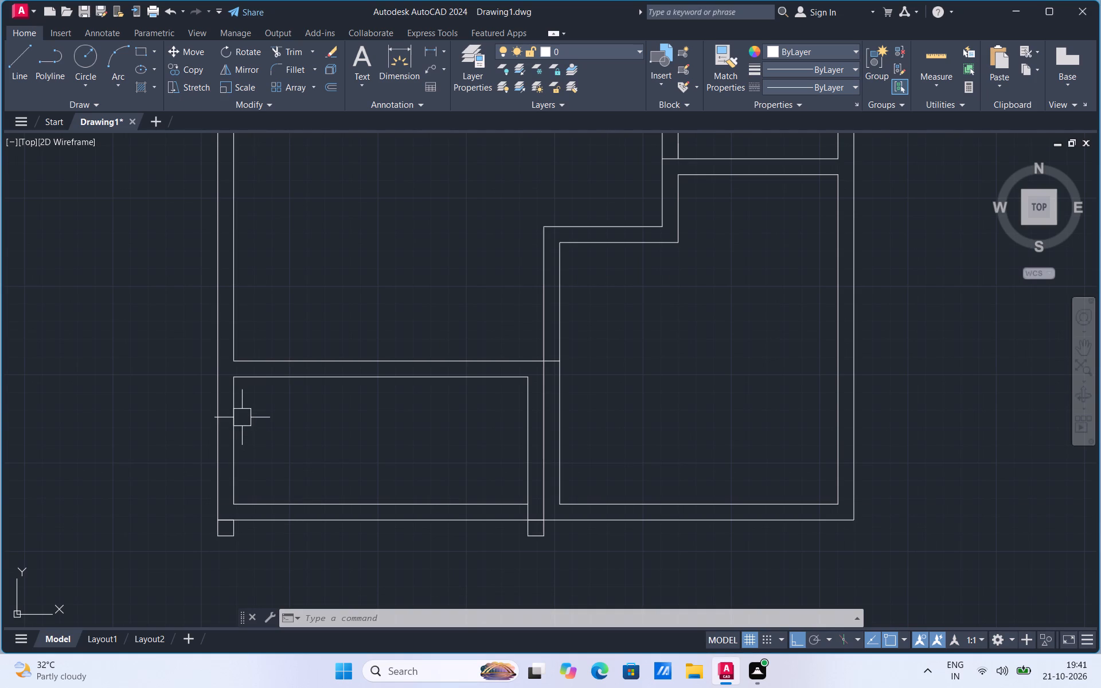
pyautogui.press('e')
pyautogui.press('x')
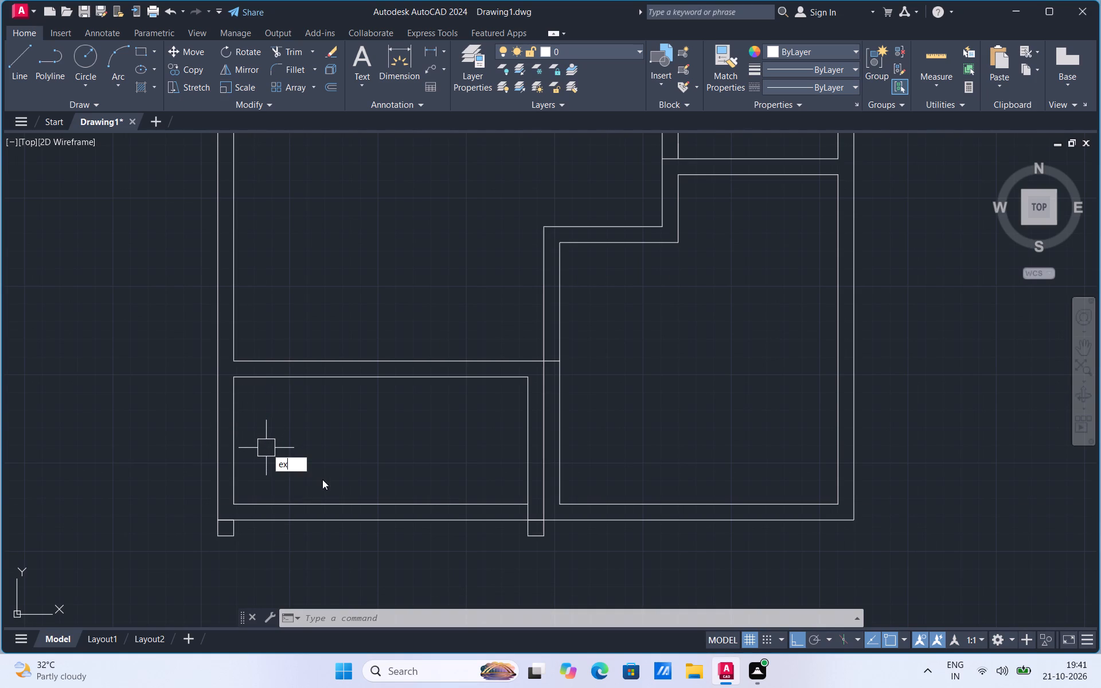
pyautogui.click(323, 480)
pyautogui.click(264, 382)
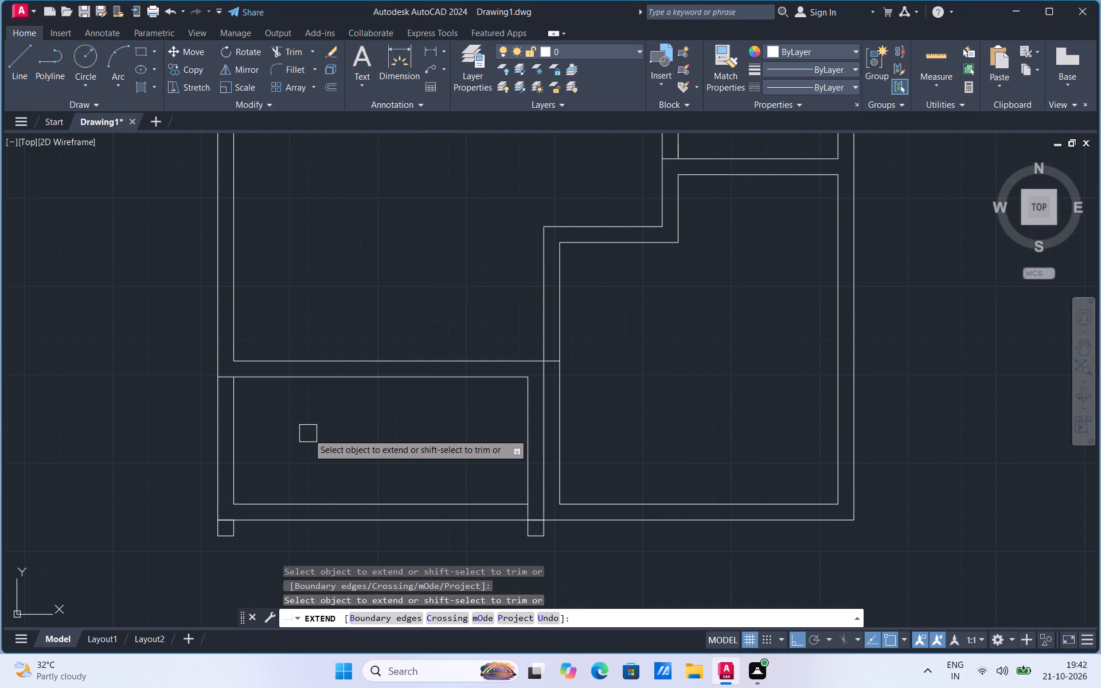
pyautogui.press('Escape')
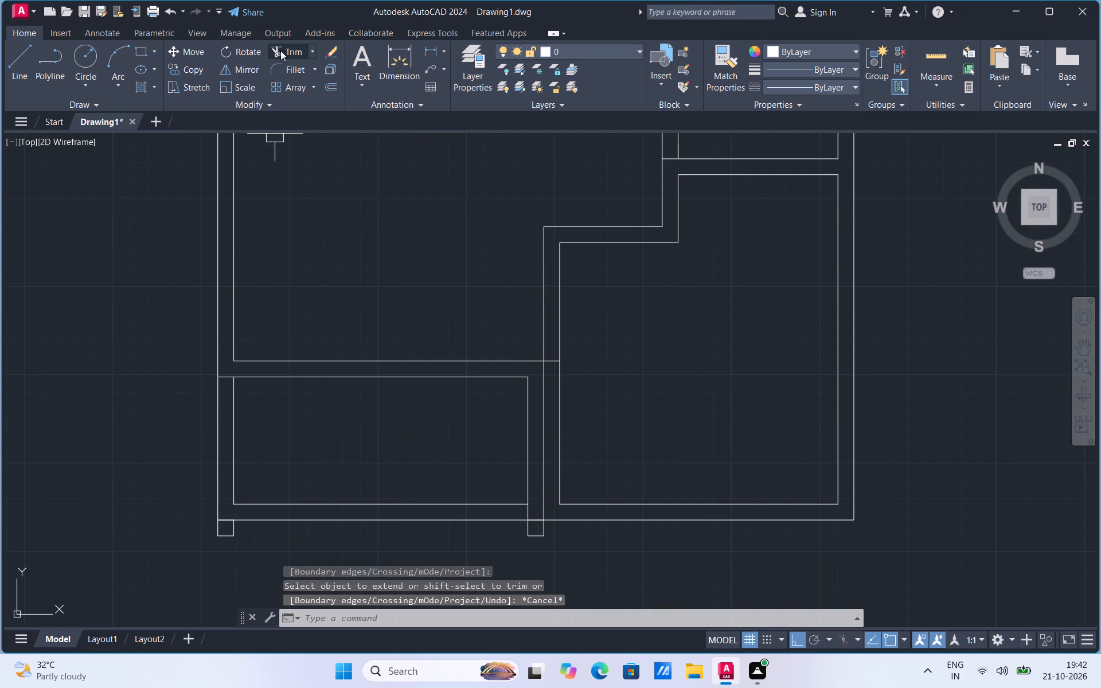
# Trim away both bottom wall lines between the two rectangles and the inner left wall line of the lower-left room.
pyautogui.click(284, 53)
pyautogui.moveTo(334, 484); pyautogui.dragTo(333, 547)
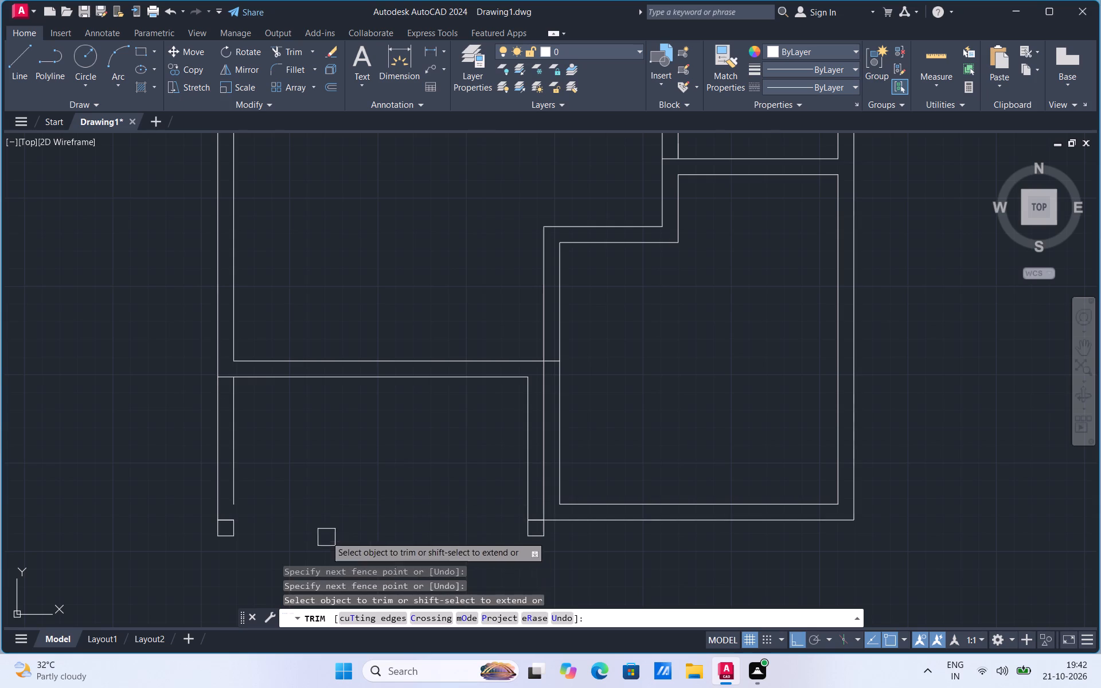
pyautogui.click(243, 454)
pyautogui.click(231, 500)
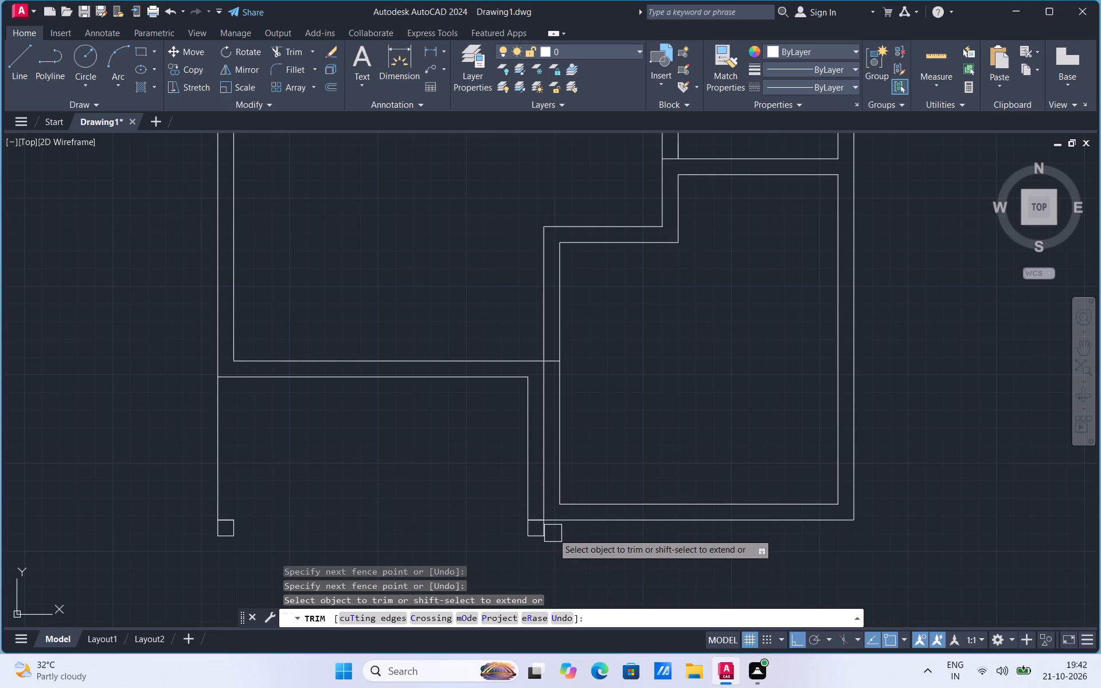
# Trim the overlapping horizontal lines between the dividing wall's left and middle lines, opening the wall into the rectangle below it.
pyautogui.scroll(3, 550, 518)
pyautogui.click(528, 522)
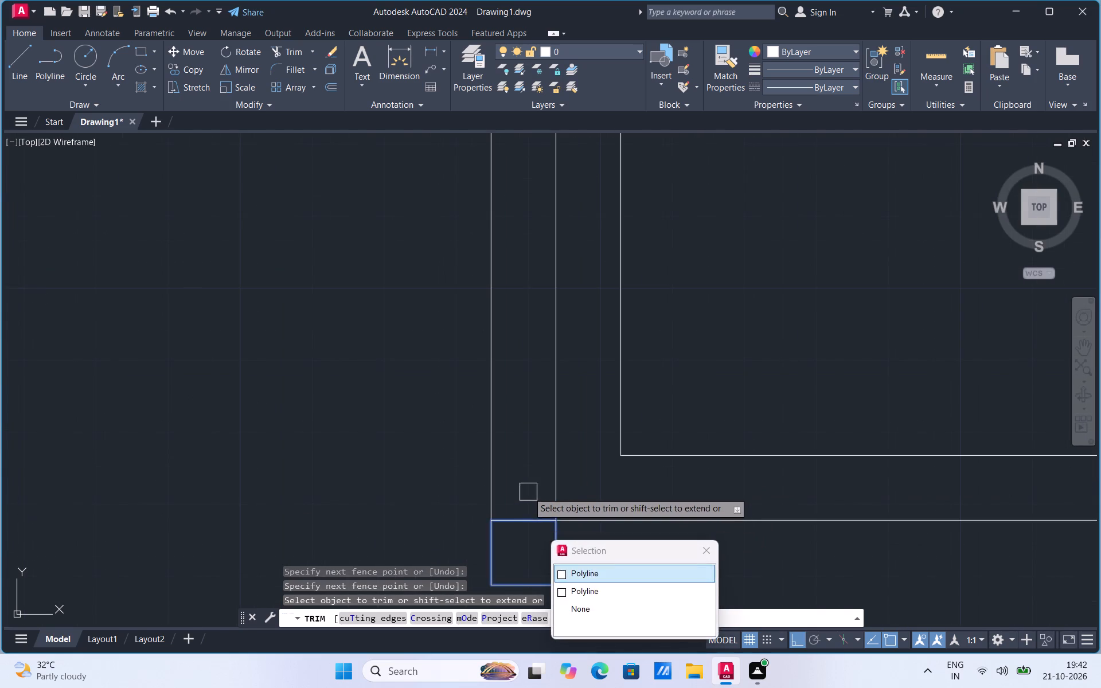
pyautogui.click(515, 525)
pyautogui.click(525, 521)
pyautogui.click(513, 525)
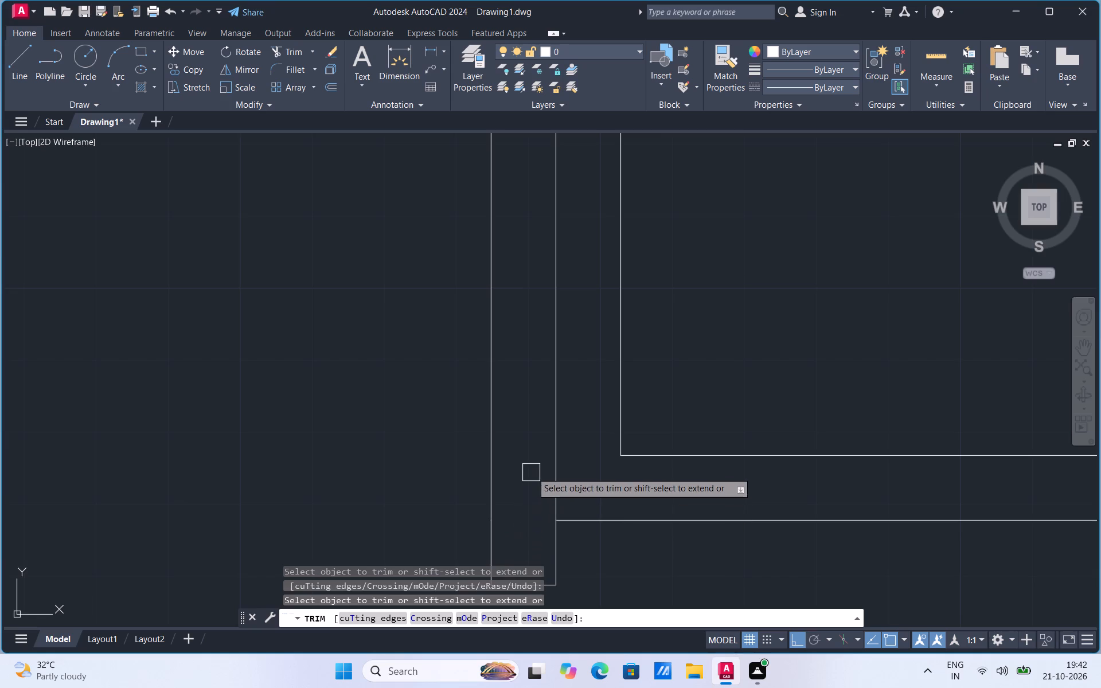
# Draw a line from the left rectangle's bottom inner corner to the bottom-left corner of the dividing wall.
pyautogui.scroll(-3, 532, 471)
pyautogui.moveTo(18, 67); pyautogui.dragTo(20, 78)
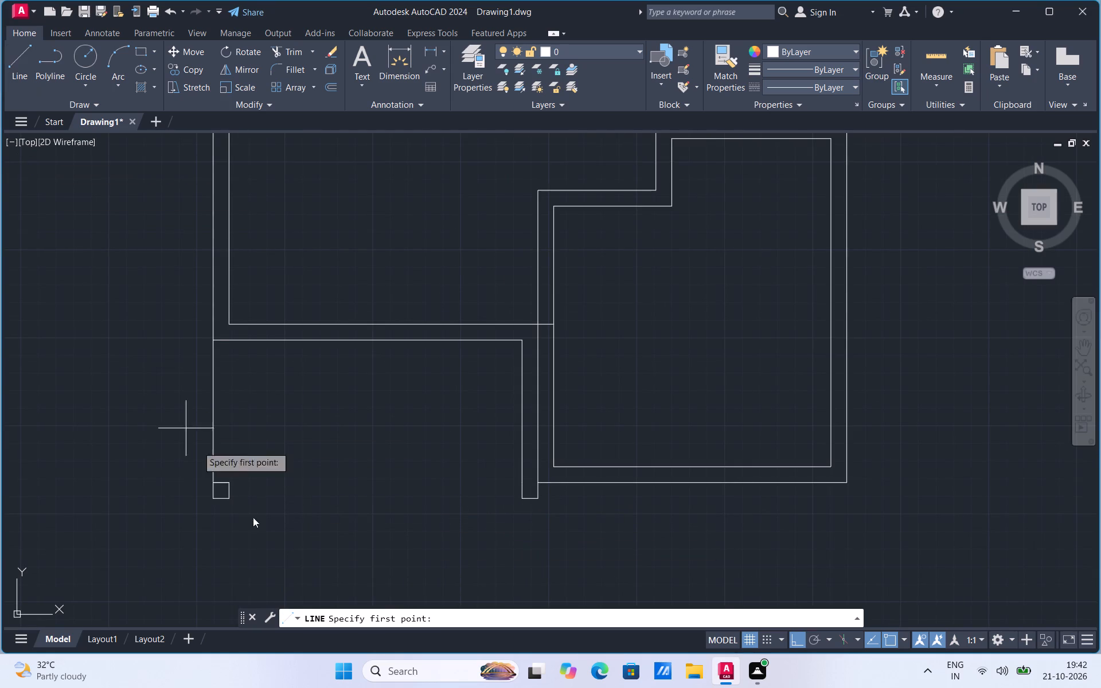
pyautogui.click(227, 502)
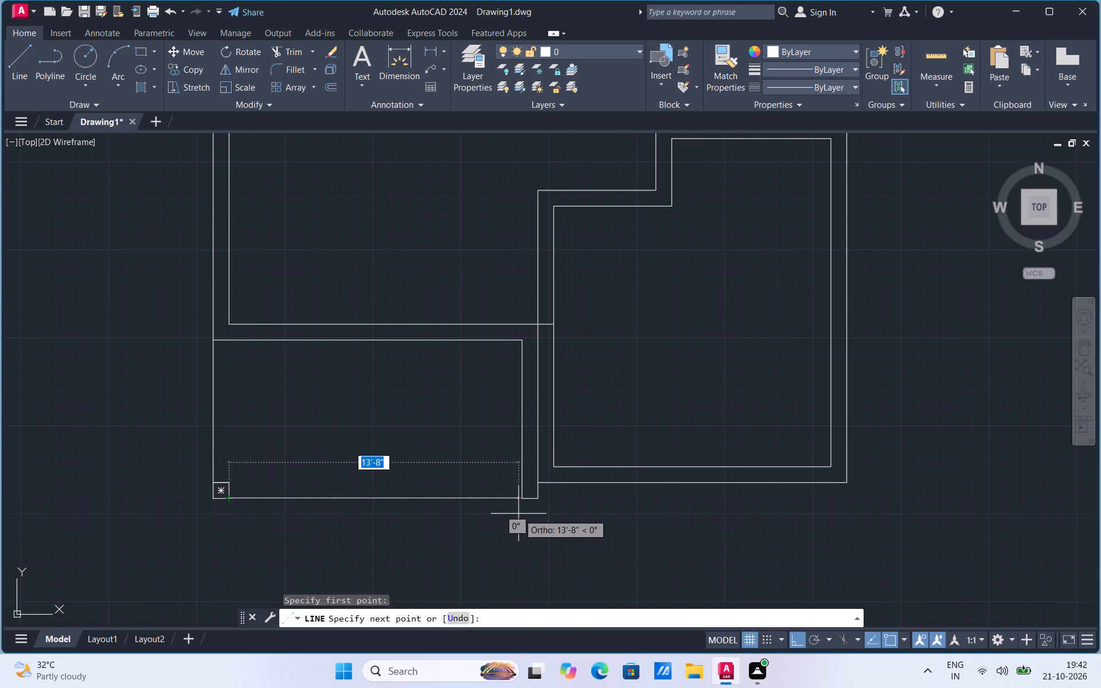
pyautogui.click(525, 498)
pyautogui.press('Escape')
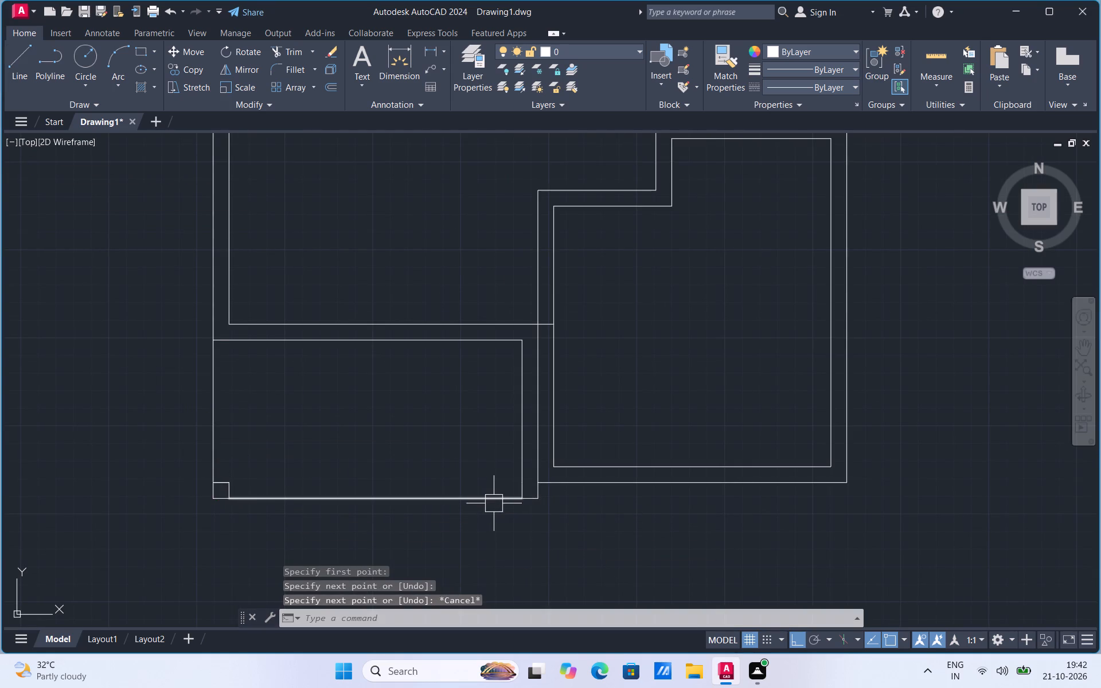
# Copy the new bottom line upward to half the height of the corner rectangle.
pyautogui.click(494, 501)
pyautogui.rightClick(494, 501)
pyautogui.click(526, 276)
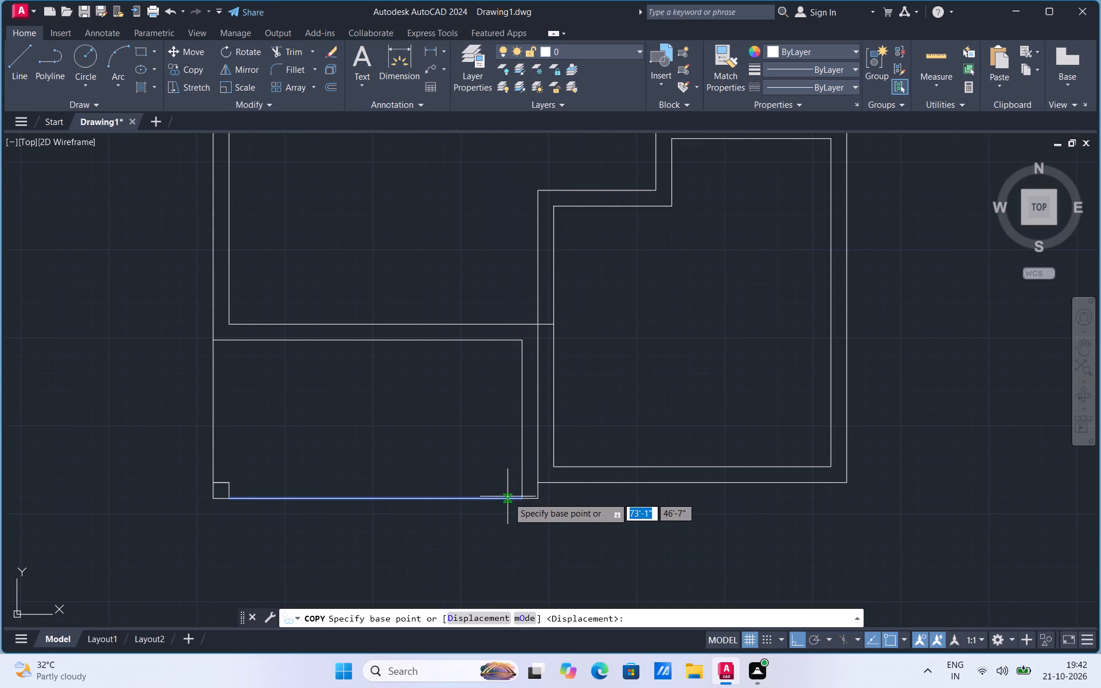
pyautogui.click(520, 501)
pyautogui.click(519, 492)
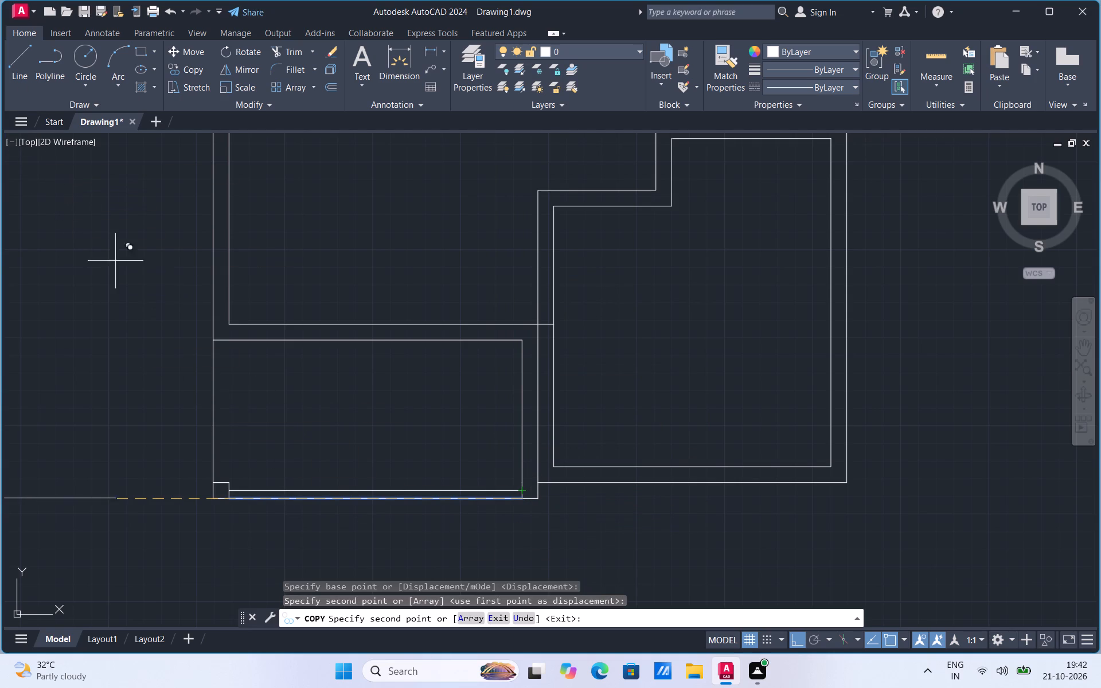
pyautogui.press('Escape')
pyautogui.click(213, 431)
pyautogui.press('Escape')
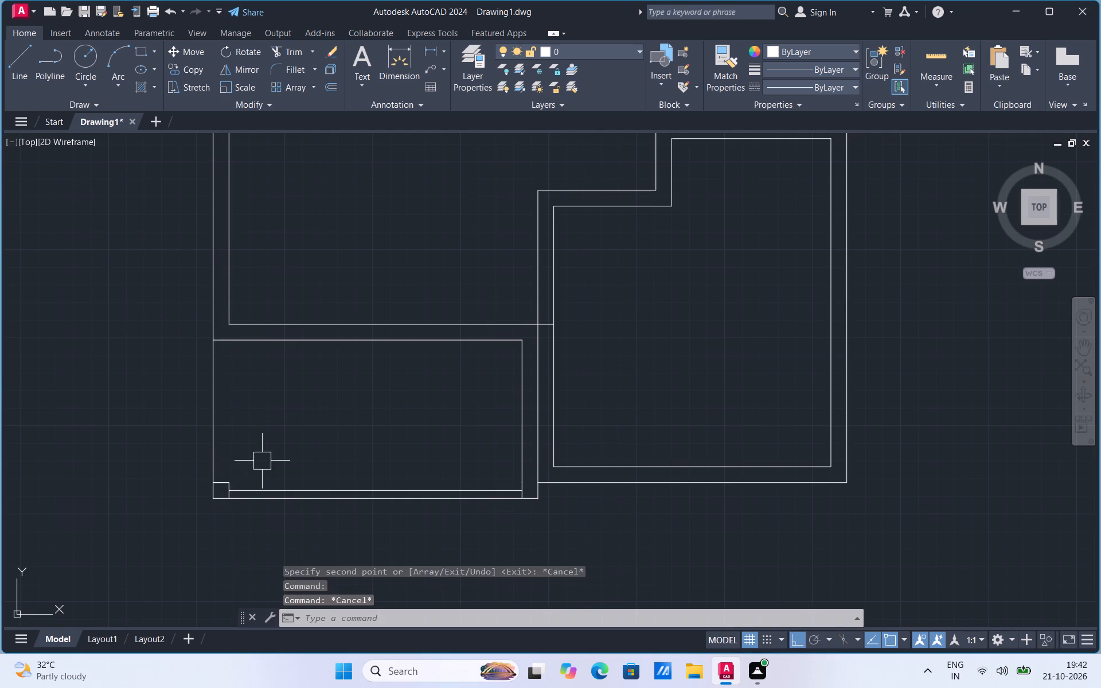
# Draw a short line along the left rectangle's top edge, starting from its top-left corner.
pyautogui.click(15, 75)
pyautogui.scroll(2, 228, 478)
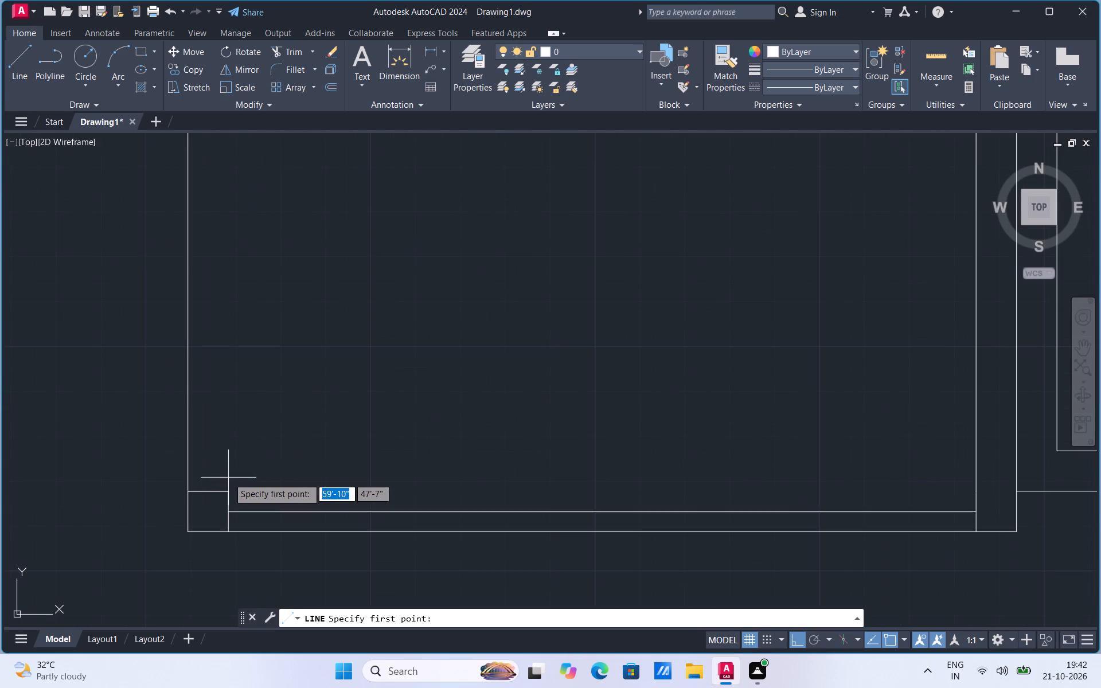
pyautogui.scroll(-2, 201, 491)
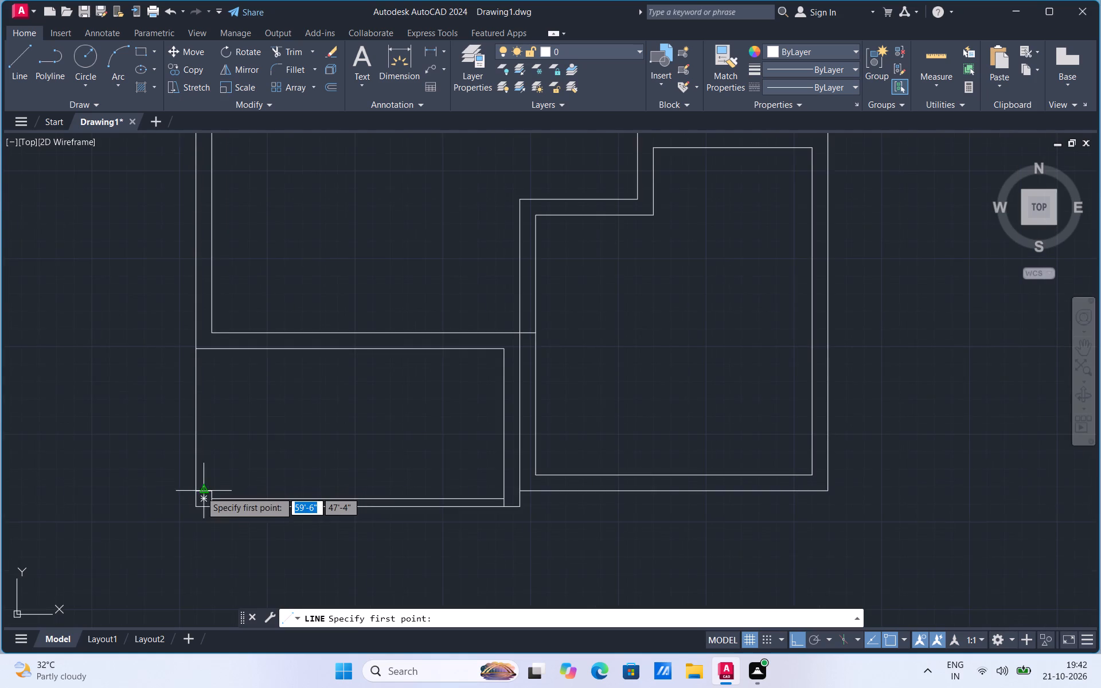
pyautogui.scroll(-5, 192, 488)
pyautogui.scroll(7, 192, 488)
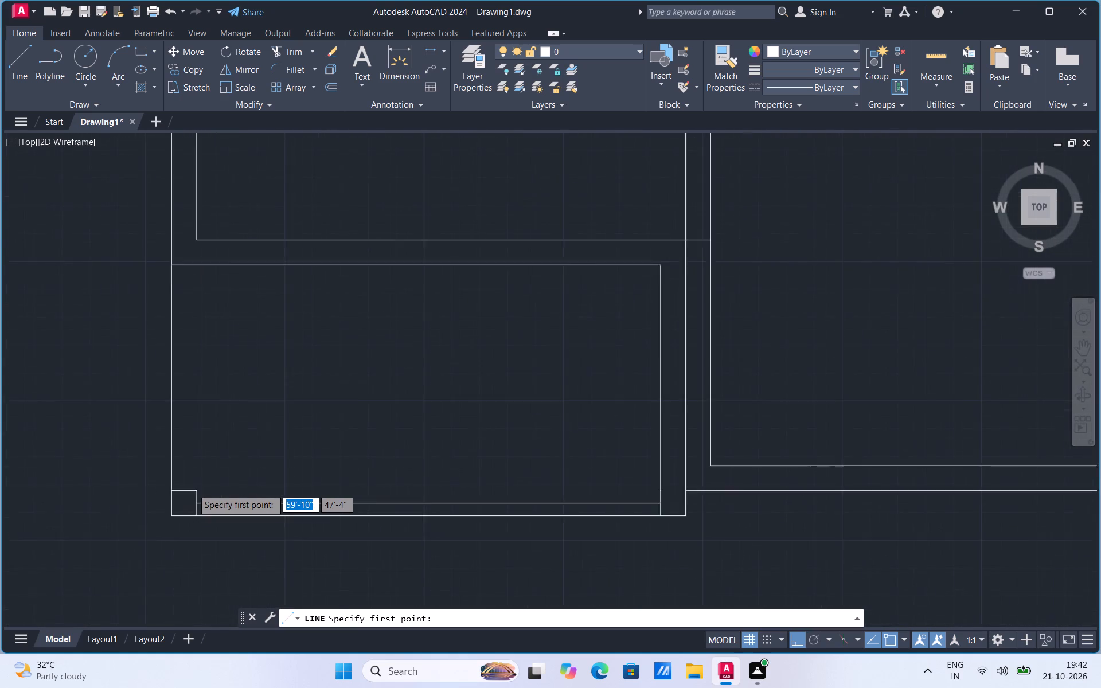
pyautogui.click(157, 493)
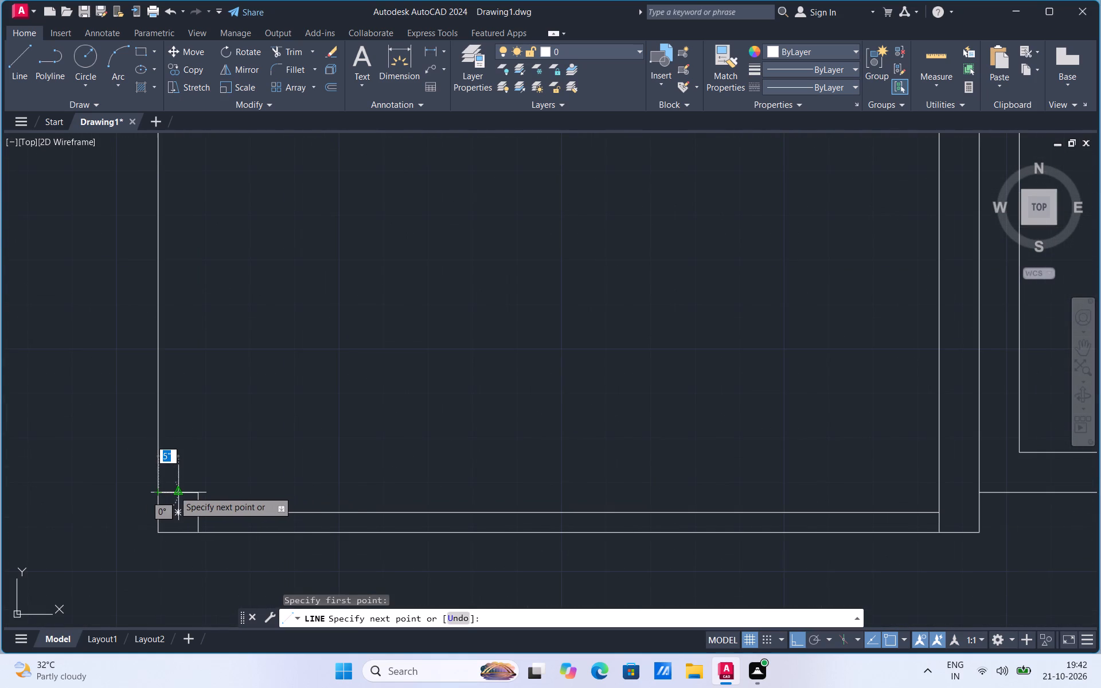
pyautogui.scroll(1, 167, 493)
pyautogui.click(168, 493)
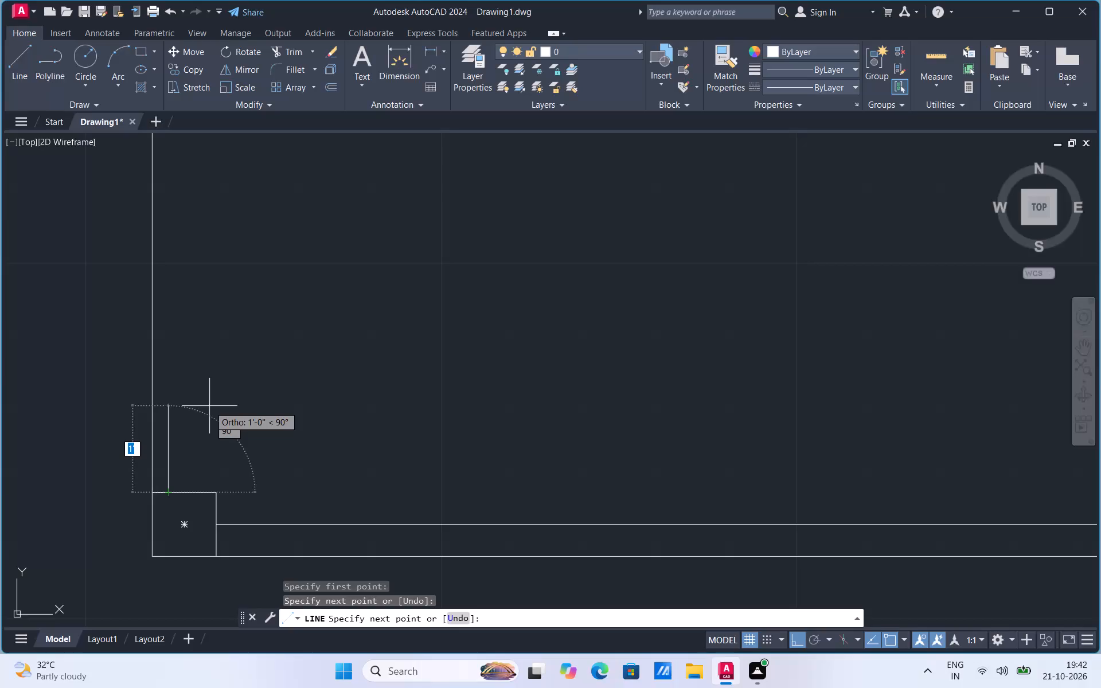
pyautogui.press('Escape')
# Move the room's inner bottom line 3" down toward the outer bottom line.
pyautogui.scroll(-3, 317, 532)
pyautogui.scroll(2, 317, 532)
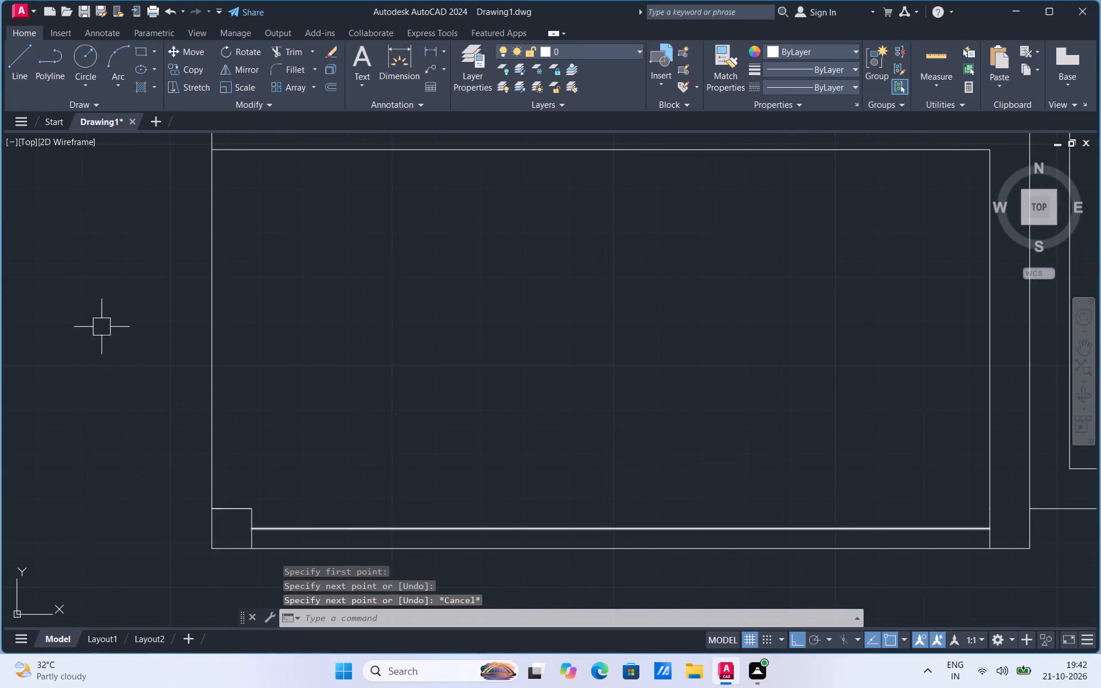
pyautogui.click(295, 529)
pyautogui.rightClick(295, 529)
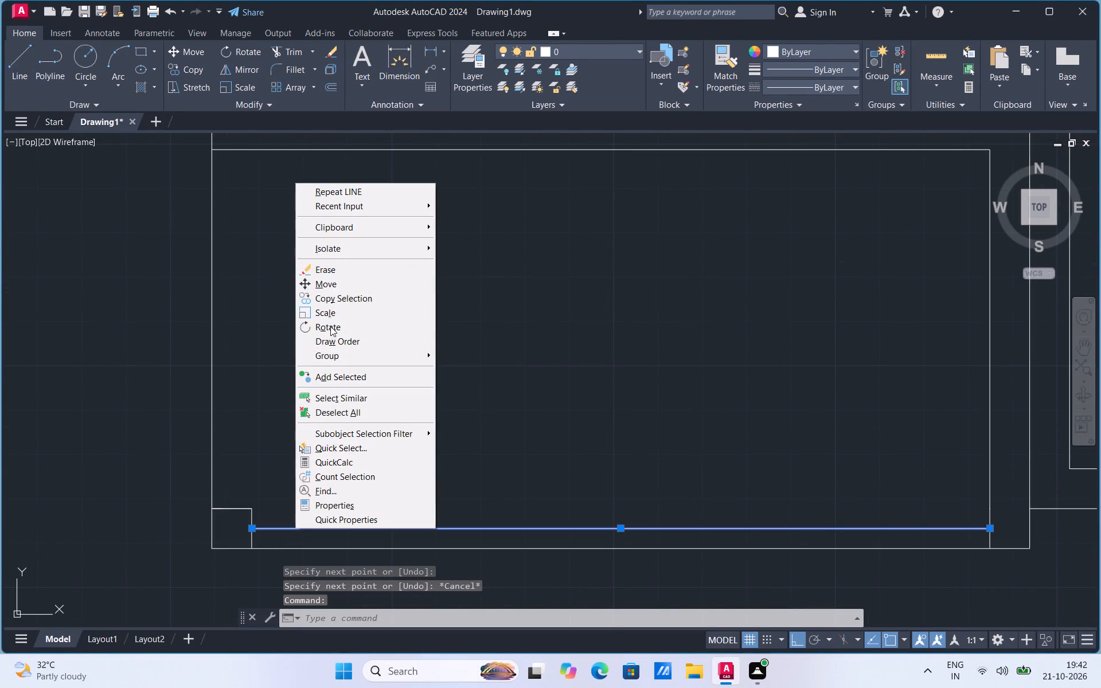
pyautogui.click(334, 288)
pyautogui.scroll(2, 258, 542)
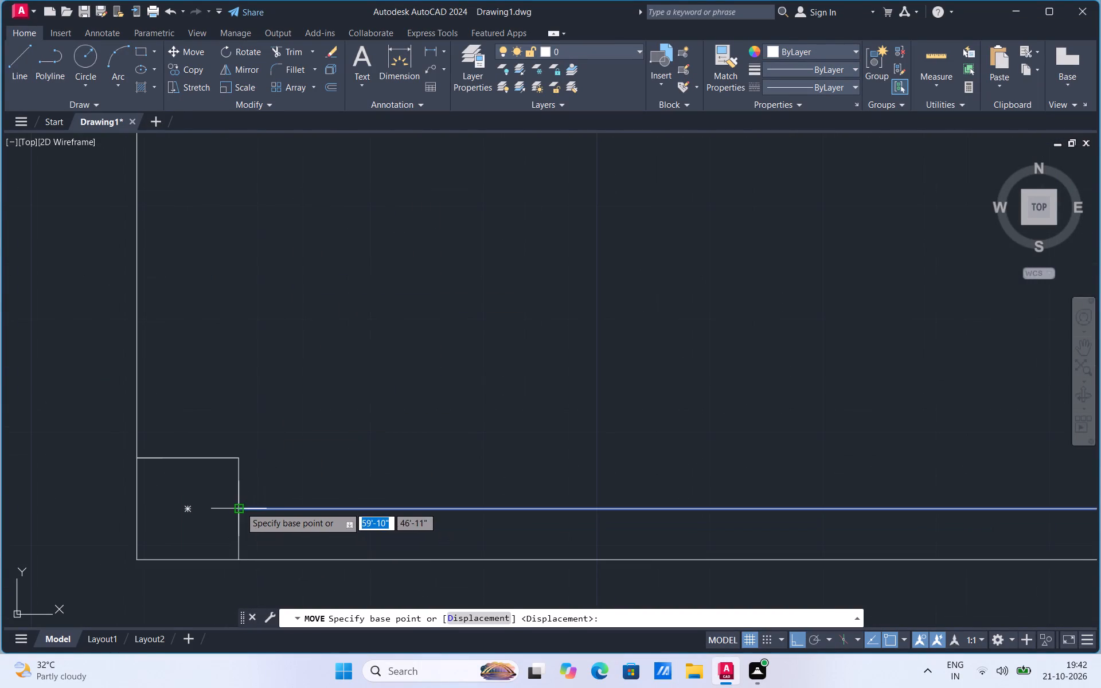
pyautogui.click(240, 507)
pyautogui.press('3')
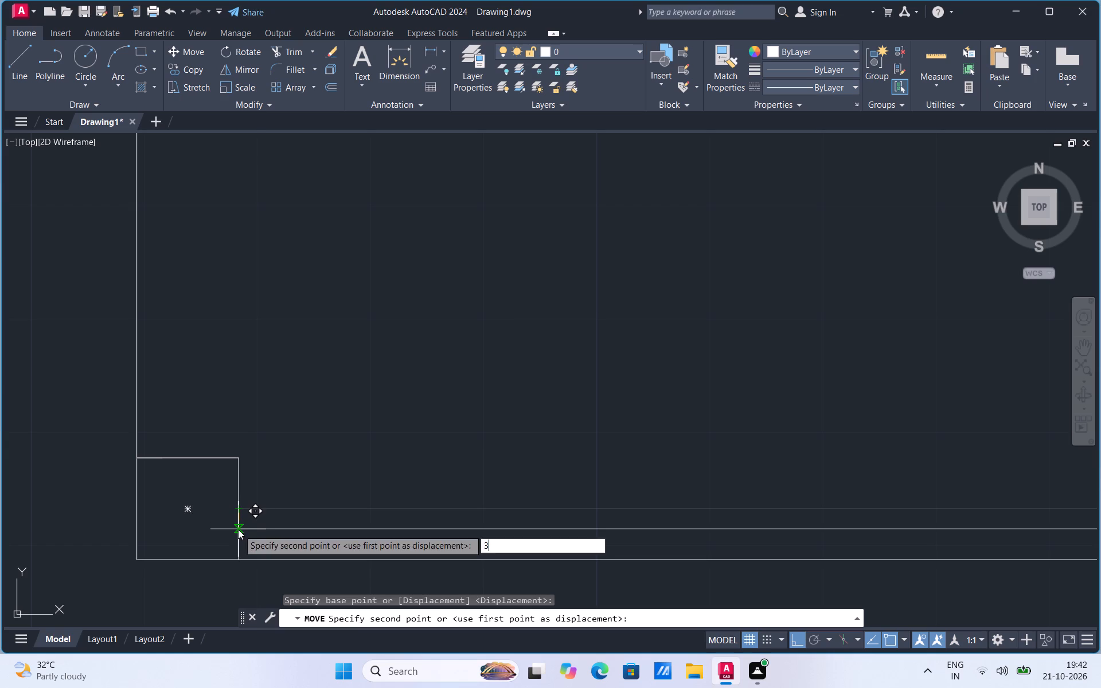
pyautogui.press('Return')
pyautogui.scroll(-2, 368, 545)
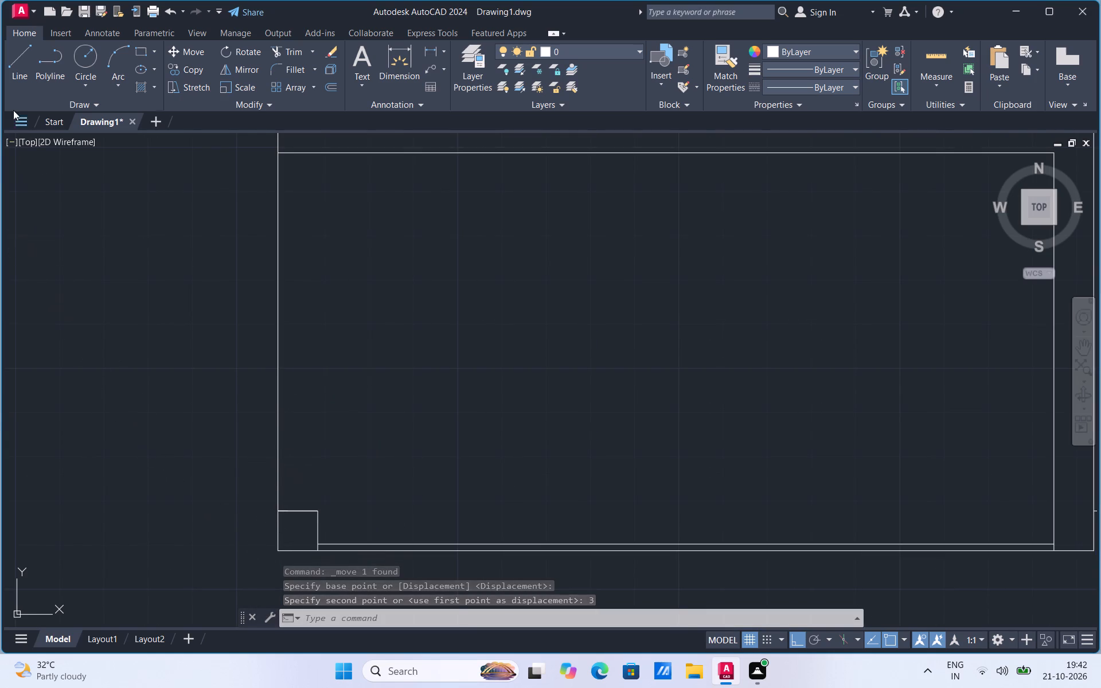
# Draw a vertical line from the quarter point of the left corner rectangle's top edge up to the room's top line.
pyautogui.click(15, 91)
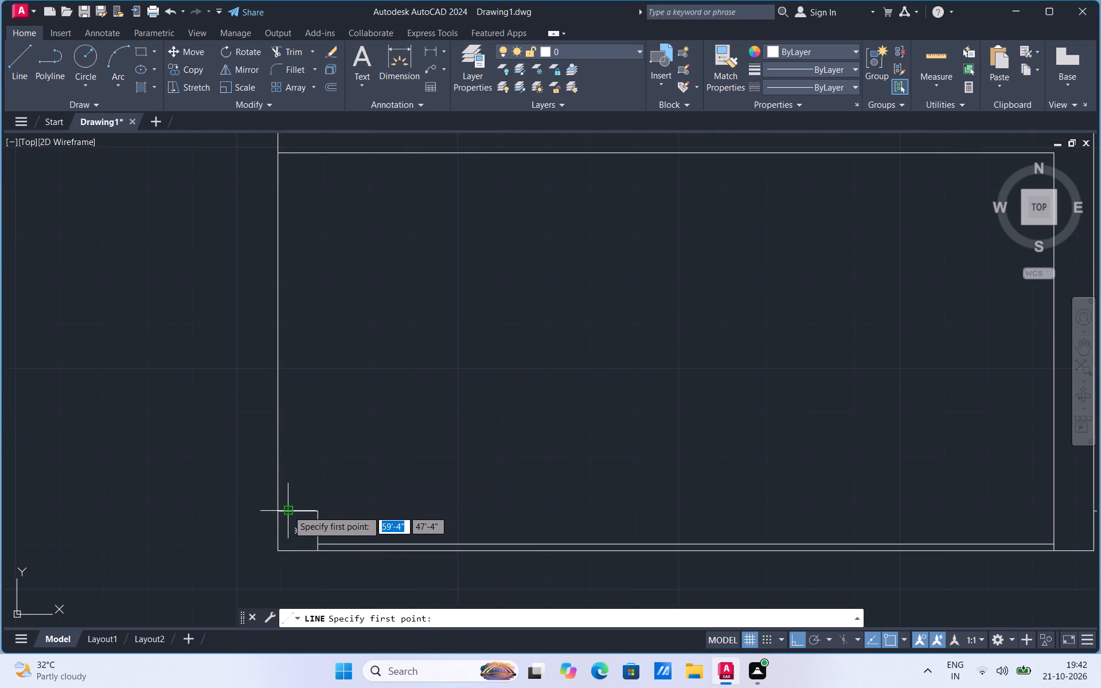
pyautogui.click(288, 510)
pyautogui.click(287, 152)
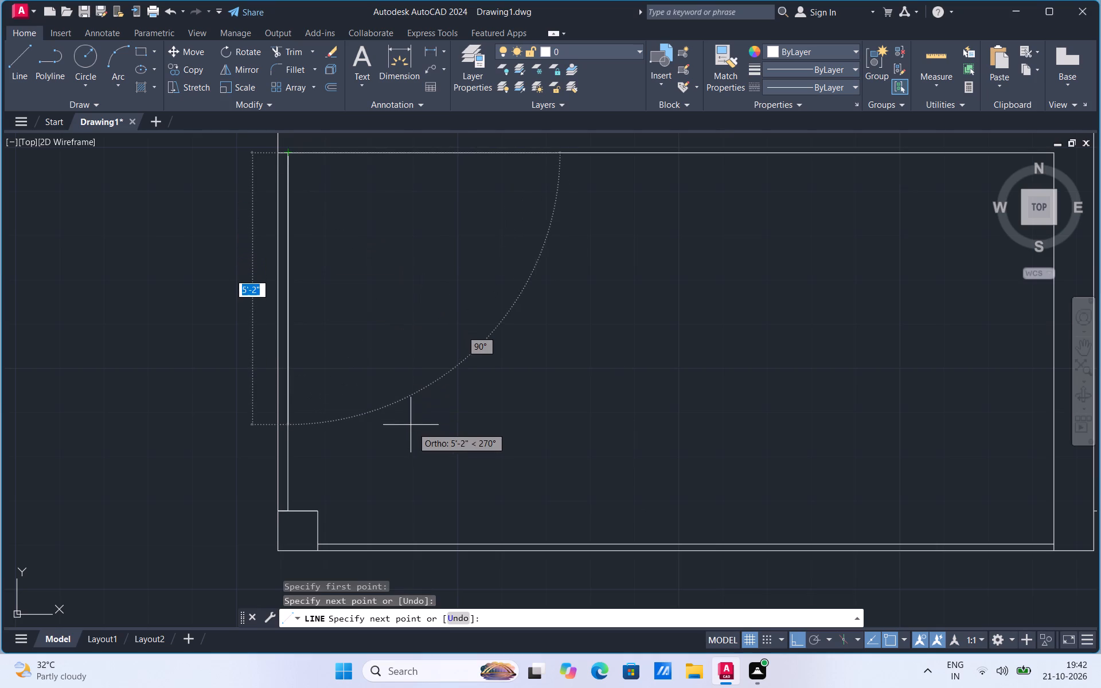
pyautogui.press('Escape')
# Erase the short line lying along the left corner rectangle's top edge.
pyautogui.scroll(5, 288, 510)
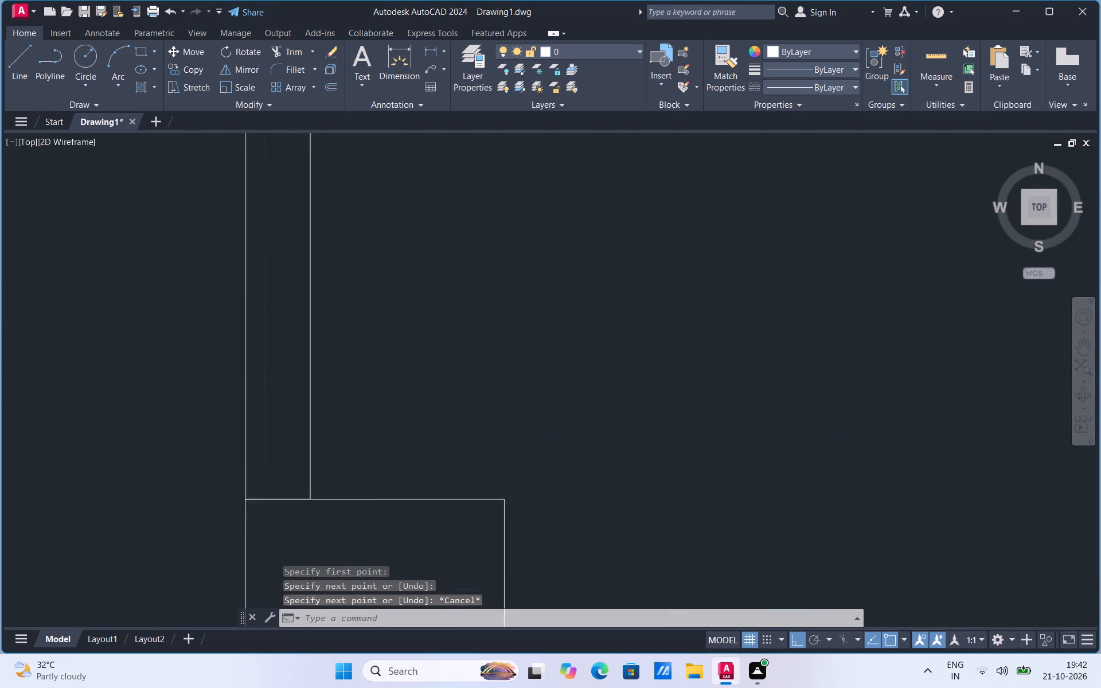
pyautogui.click(272, 484)
pyautogui.press('Delete')
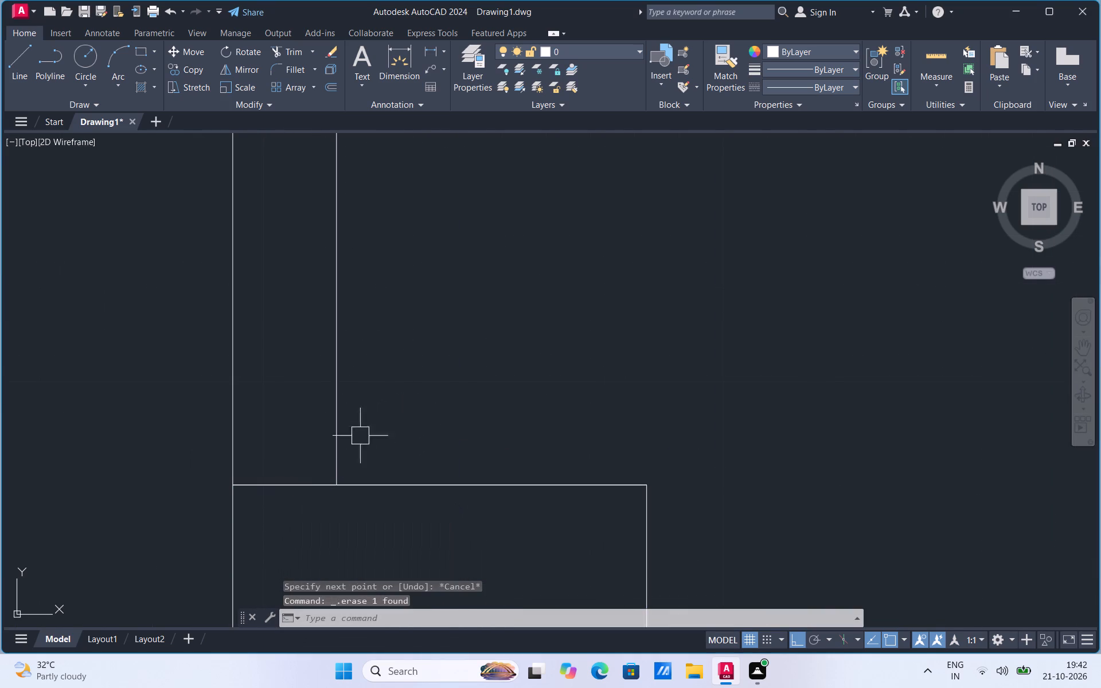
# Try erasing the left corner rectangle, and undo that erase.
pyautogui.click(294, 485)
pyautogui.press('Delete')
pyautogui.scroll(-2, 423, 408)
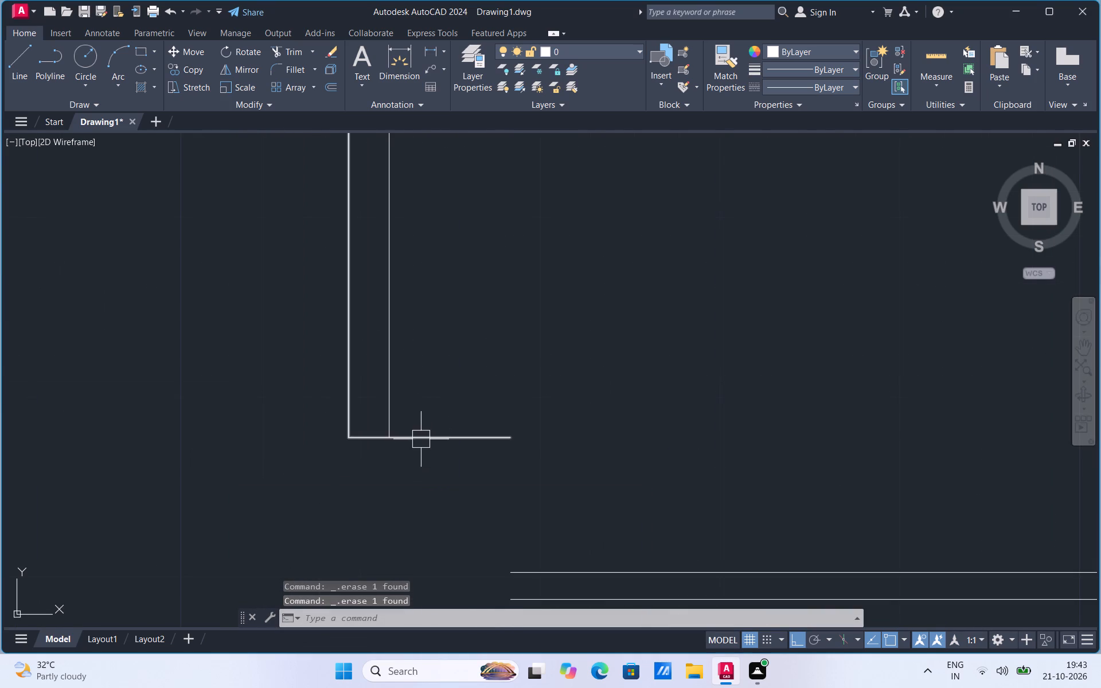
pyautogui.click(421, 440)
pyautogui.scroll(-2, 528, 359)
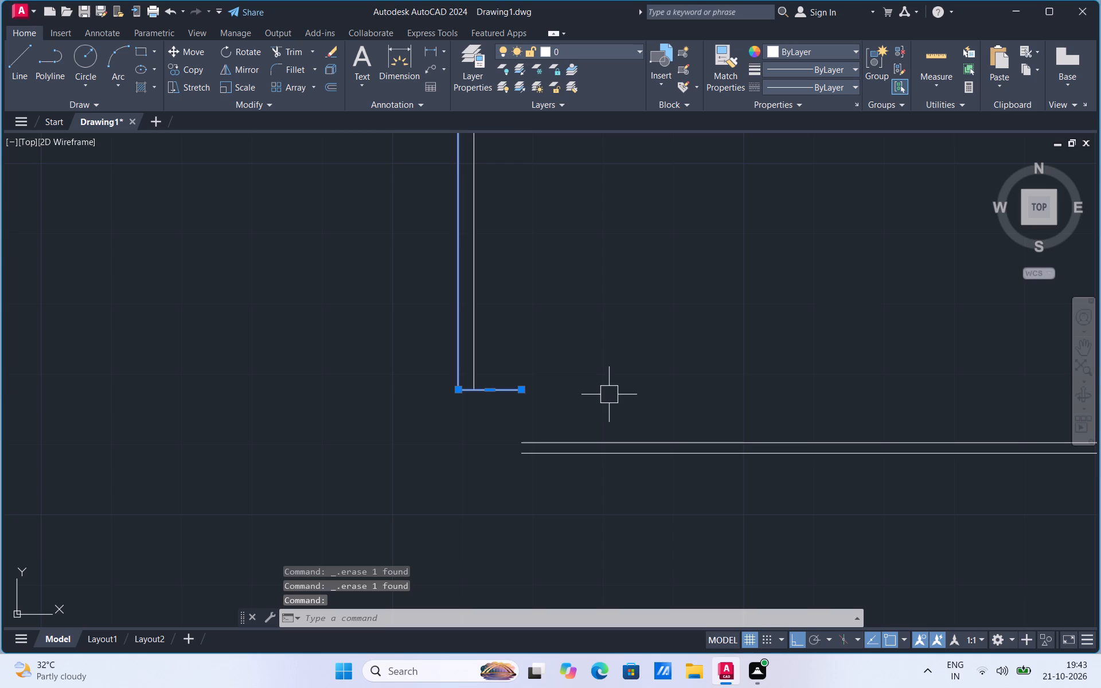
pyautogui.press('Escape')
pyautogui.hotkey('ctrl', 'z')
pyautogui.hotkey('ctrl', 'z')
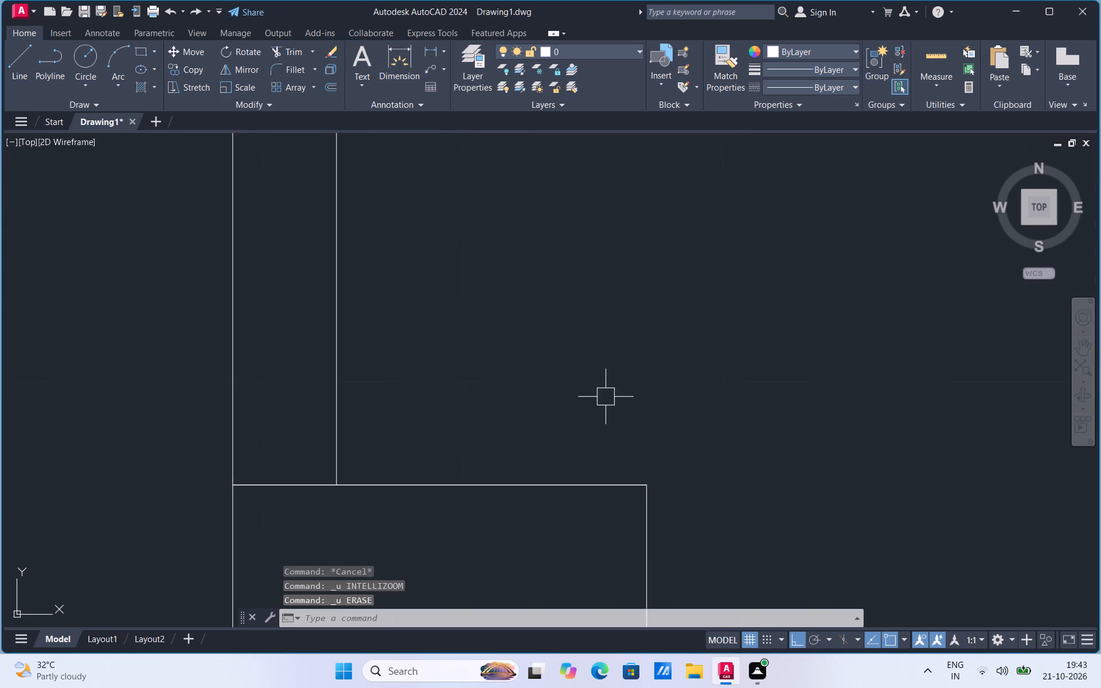
# Trim away the left corner rectangle's overlapping top edges beneath the two vertical lines.
pyautogui.scroll(-2, 486, 380)
pyautogui.click(283, 52)
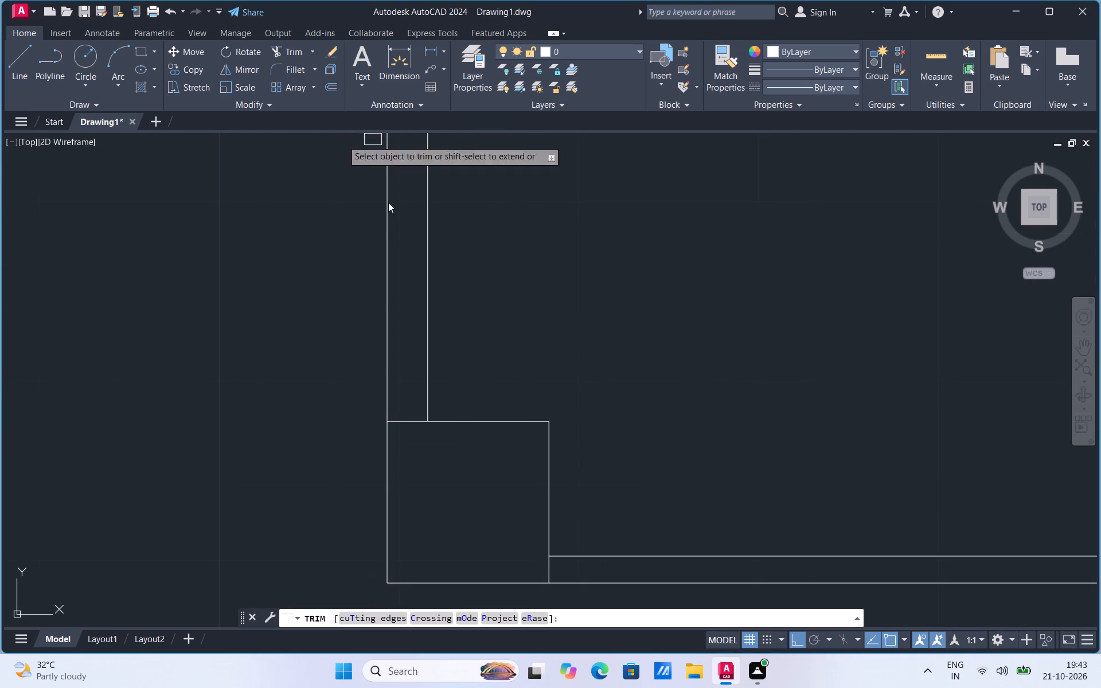
pyautogui.click(490, 426)
pyautogui.click(412, 426)
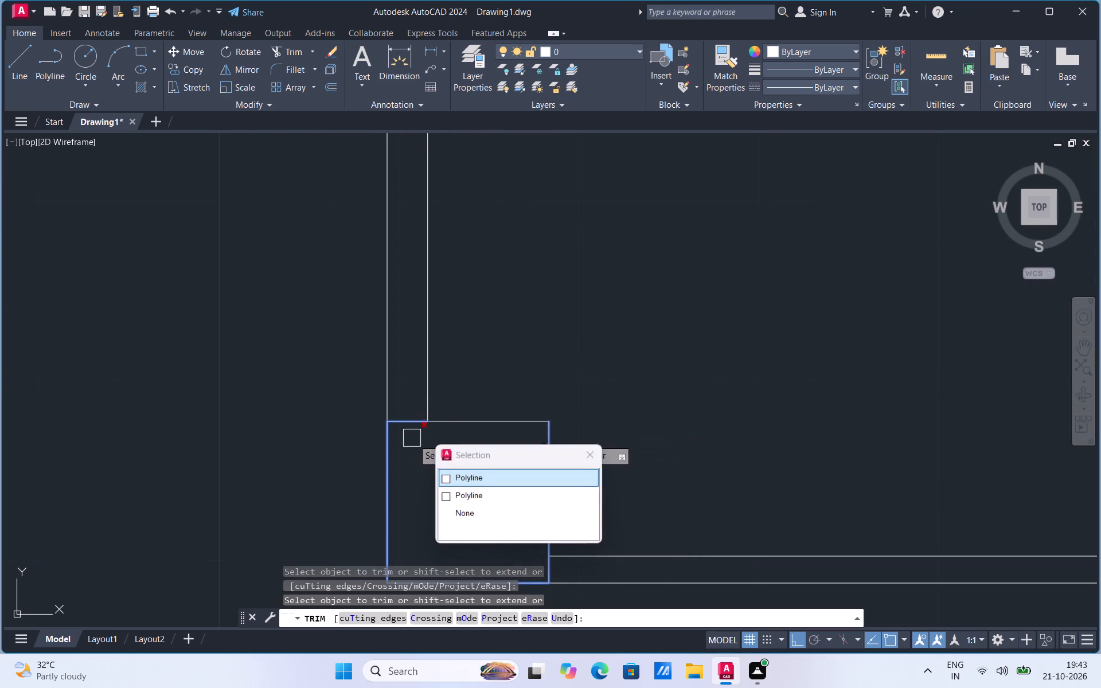
pyautogui.click(441, 419)
pyautogui.click(410, 422)
pyautogui.scroll(-2, 428, 463)
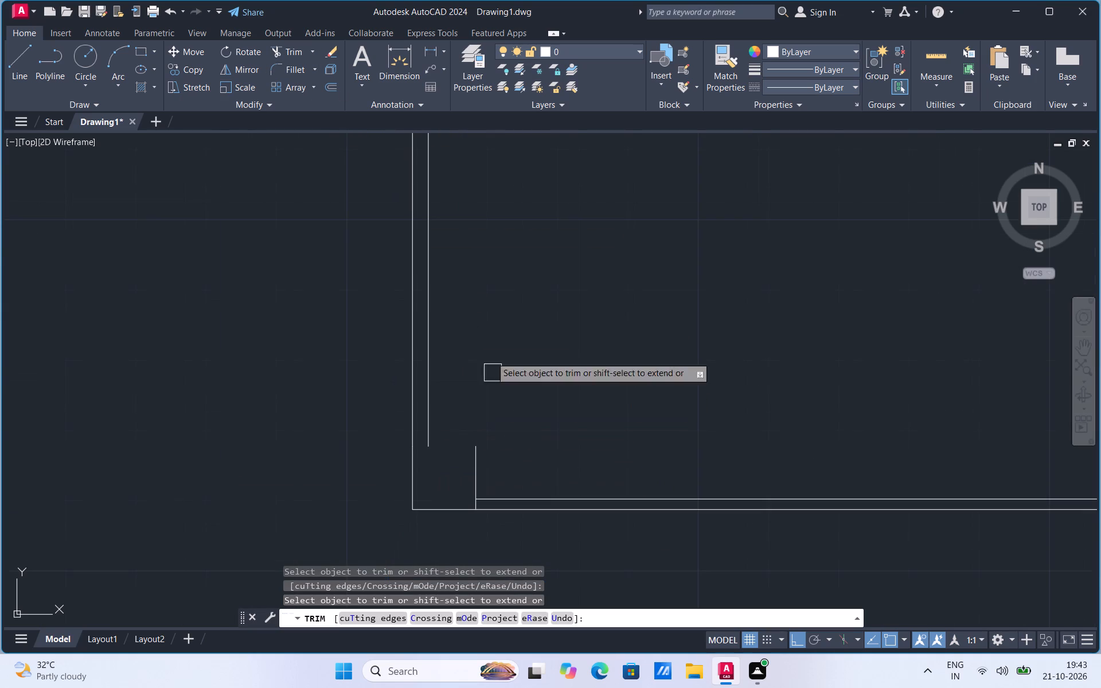
# Draw a line closing the left corner rectangle's top from its right side to the outer vertical line.
pyautogui.click(14, 70)
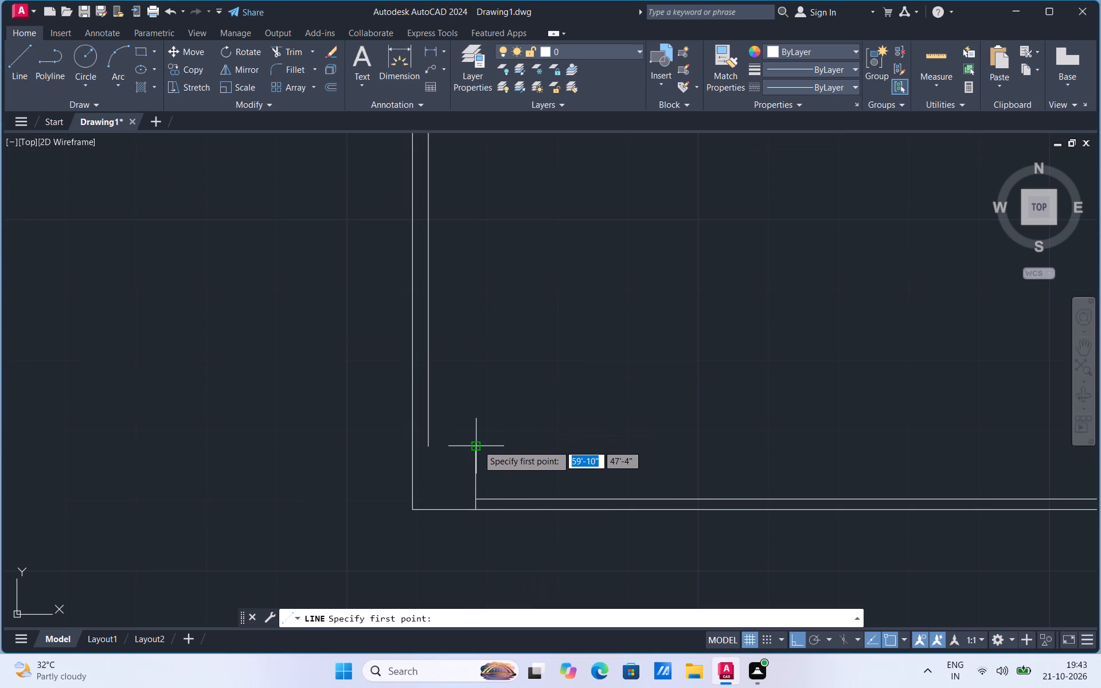
pyautogui.click(478, 445)
pyautogui.click(415, 448)
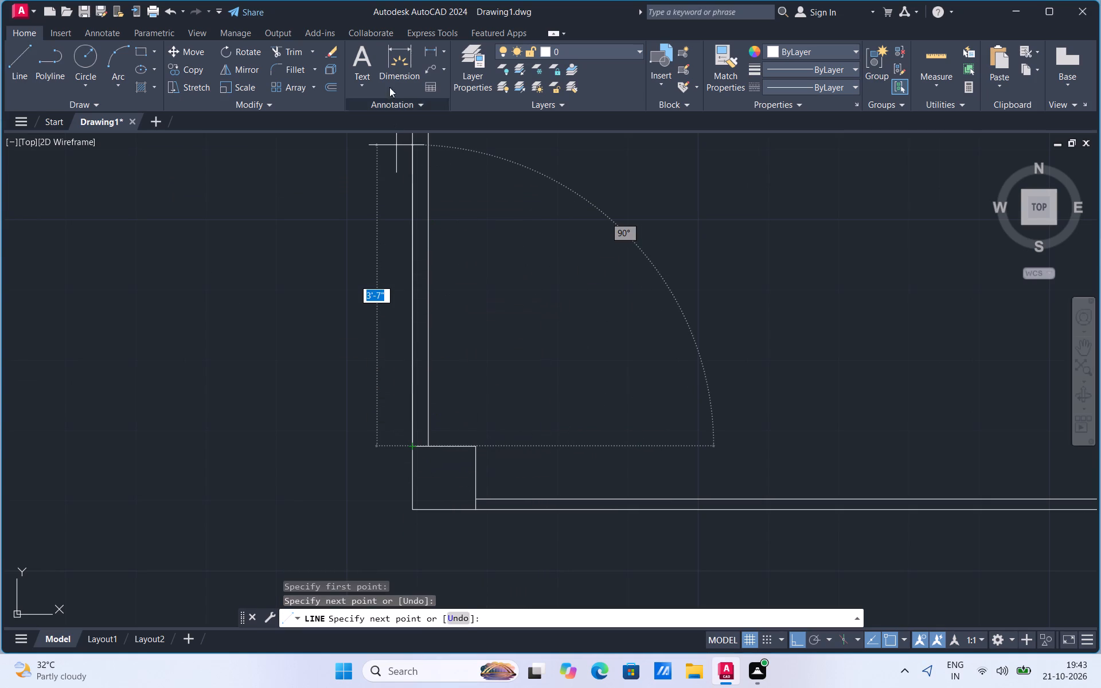
# Dimension the gap between the two vertical lines above the left corner rectangle, and erase the dimension.
pyautogui.click(428, 54)
pyautogui.scroll(3, 425, 436)
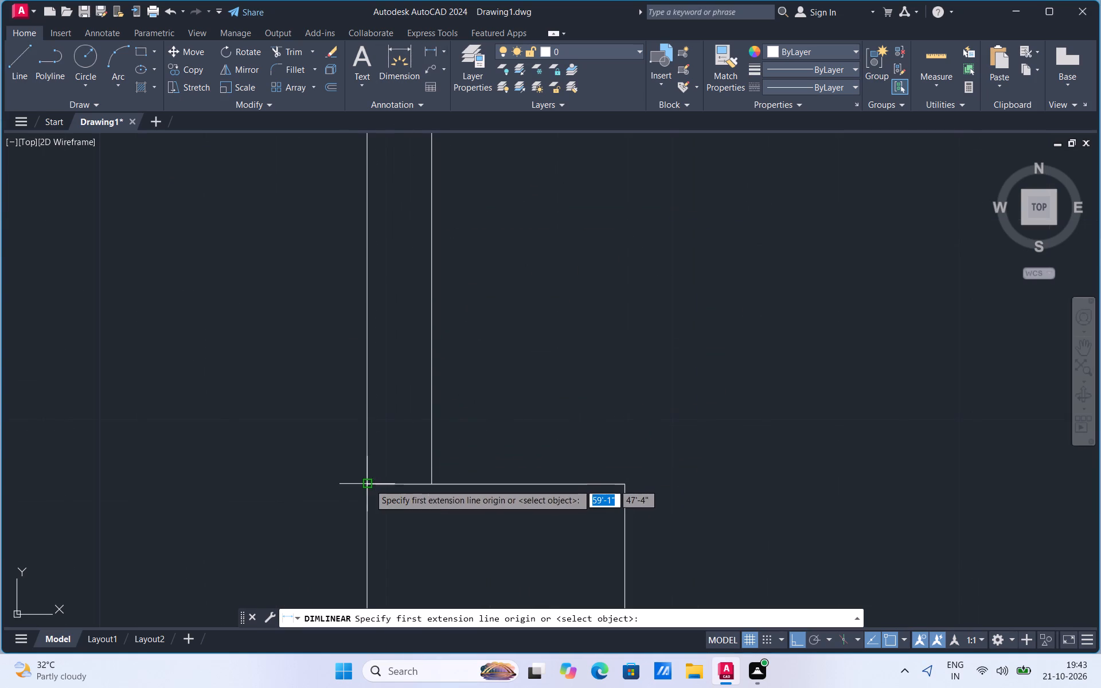
pyautogui.click(368, 485)
pyautogui.moveTo(434, 483); pyautogui.dragTo(432, 478)
pyautogui.click(435, 420)
pyautogui.click(513, 422)
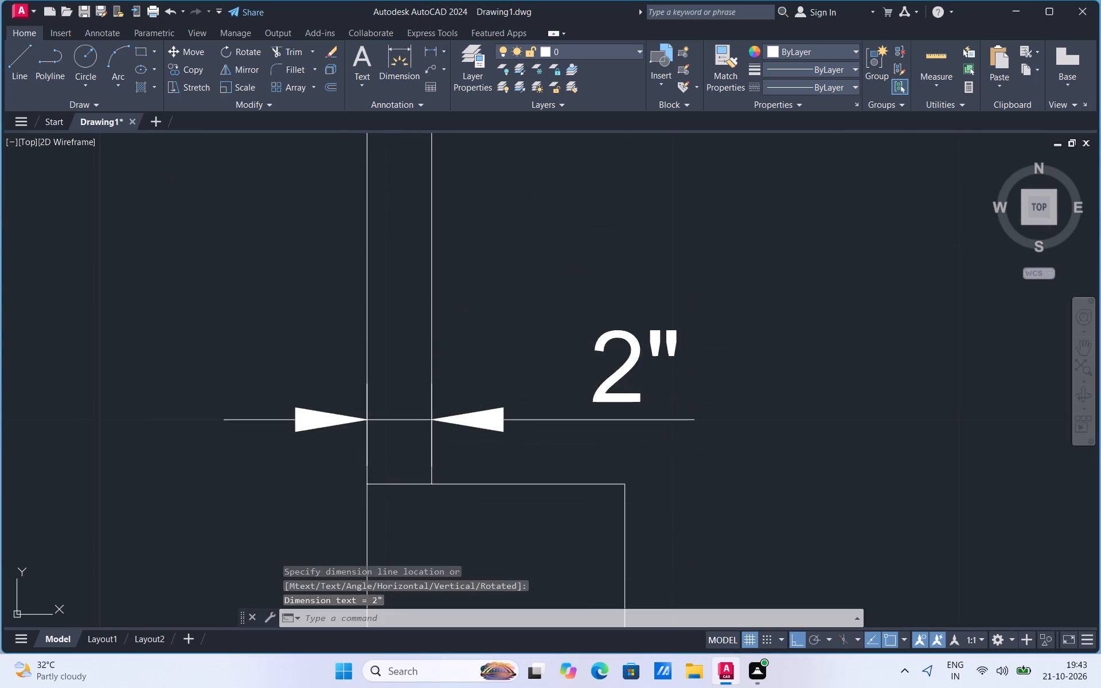
pyautogui.press('Delete')
# Dimension the gap between the two horizontal bottom lines beside the corner rectangle, and erase the dimension.
pyautogui.scroll(-4, 602, 372)
pyautogui.scroll(2, 635, 443)
pyautogui.scroll(2, 573, 388)
pyautogui.click(427, 55)
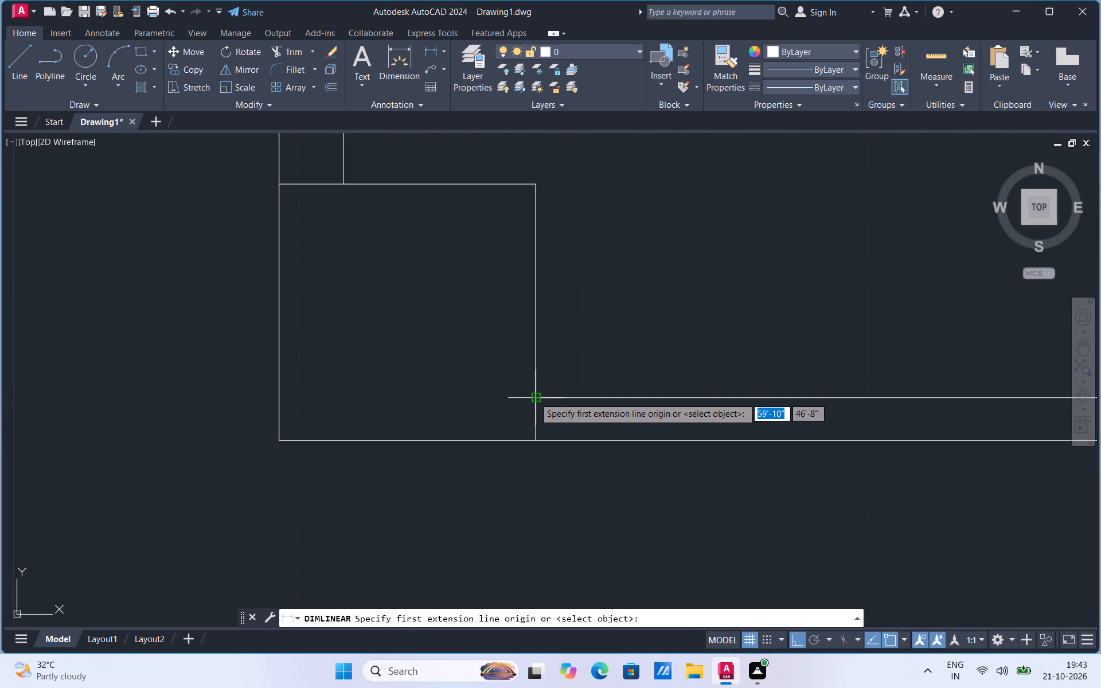
pyautogui.click(534, 397)
pyautogui.click(536, 437)
pyautogui.click(602, 432)
pyautogui.scroll(-3, 611, 283)
pyautogui.click(609, 385)
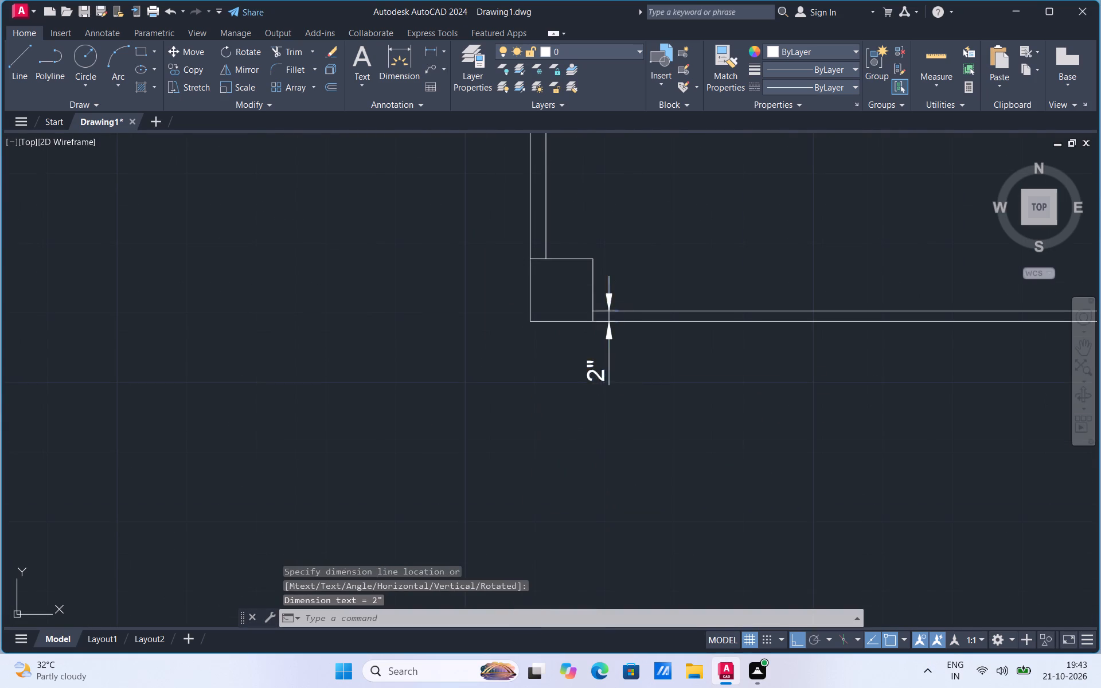
pyautogui.press('Delete')
# Copy the left corner rectangle horizontally to the bottom-right corner of the dividing wall.
pyautogui.scroll(-3, 484, 454)
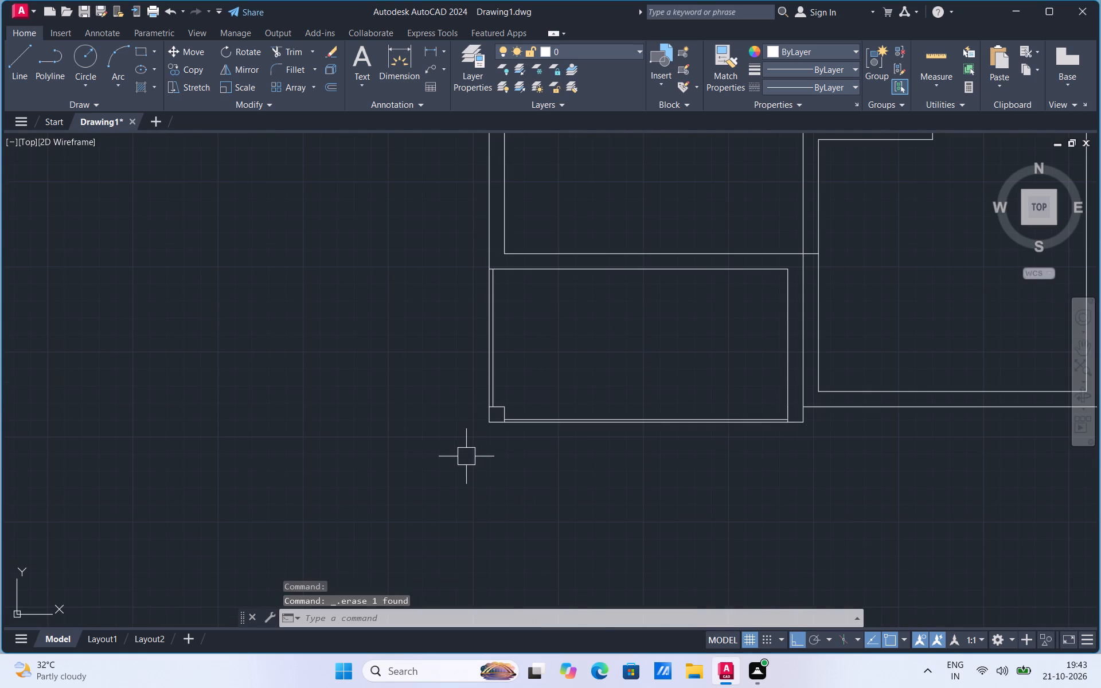
pyautogui.scroll(1, 587, 382)
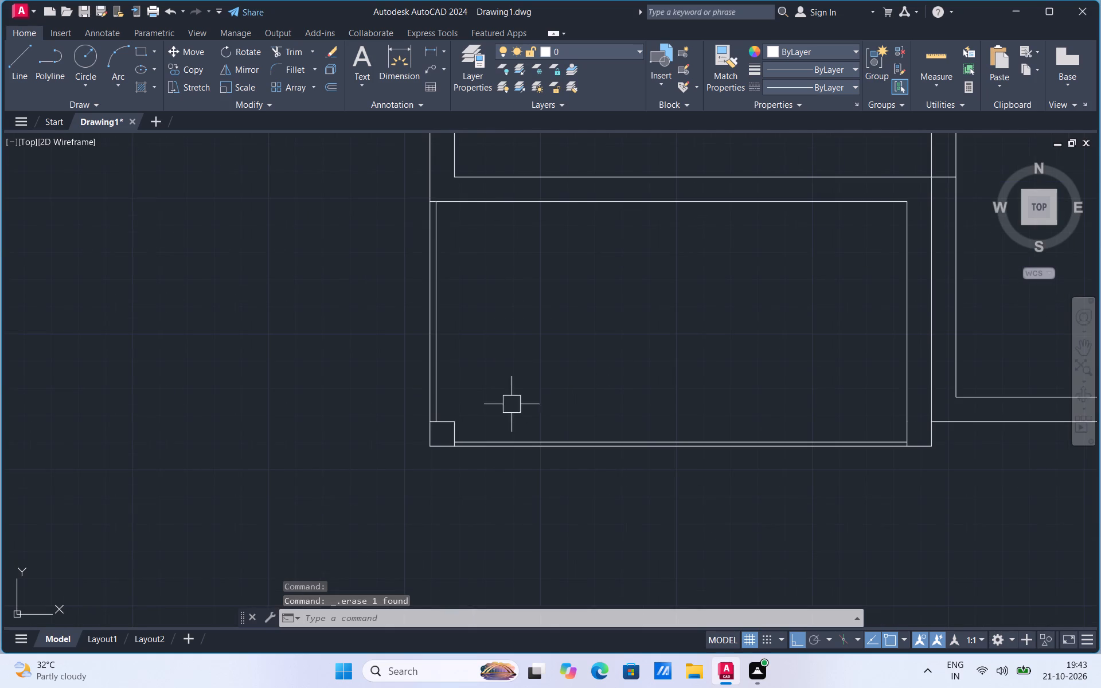
pyautogui.scroll(1, 451, 419)
pyautogui.click(390, 491)
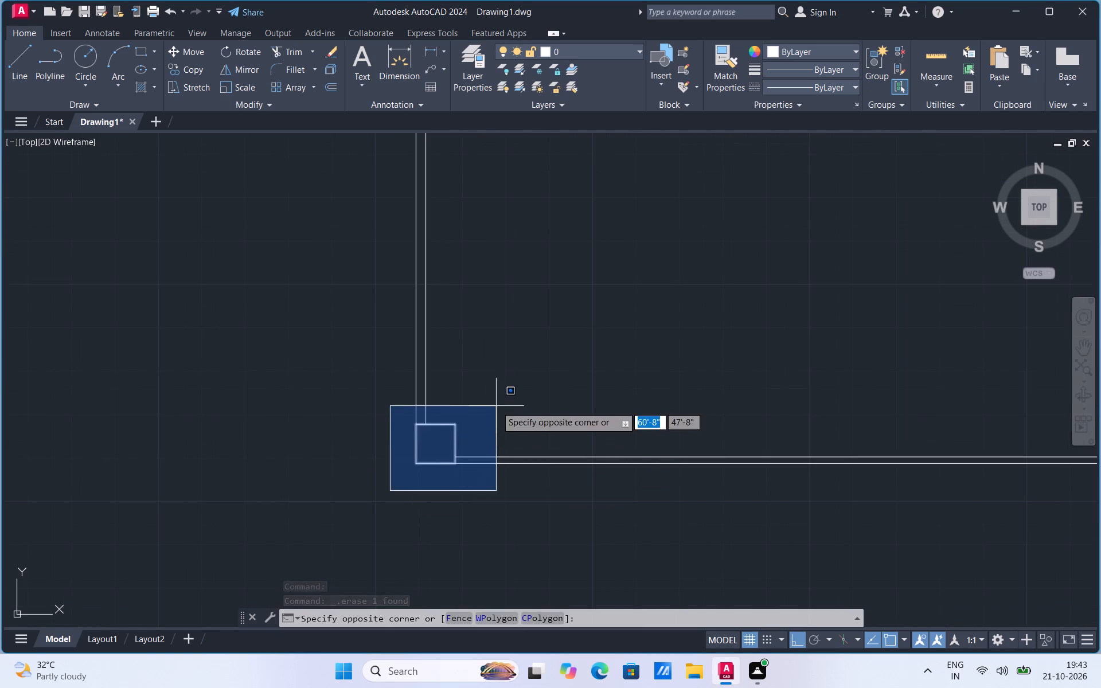
pyautogui.click(496, 406)
pyautogui.rightClick(496, 406)
pyautogui.click(546, 201)
pyautogui.scroll(-1, 359, 445)
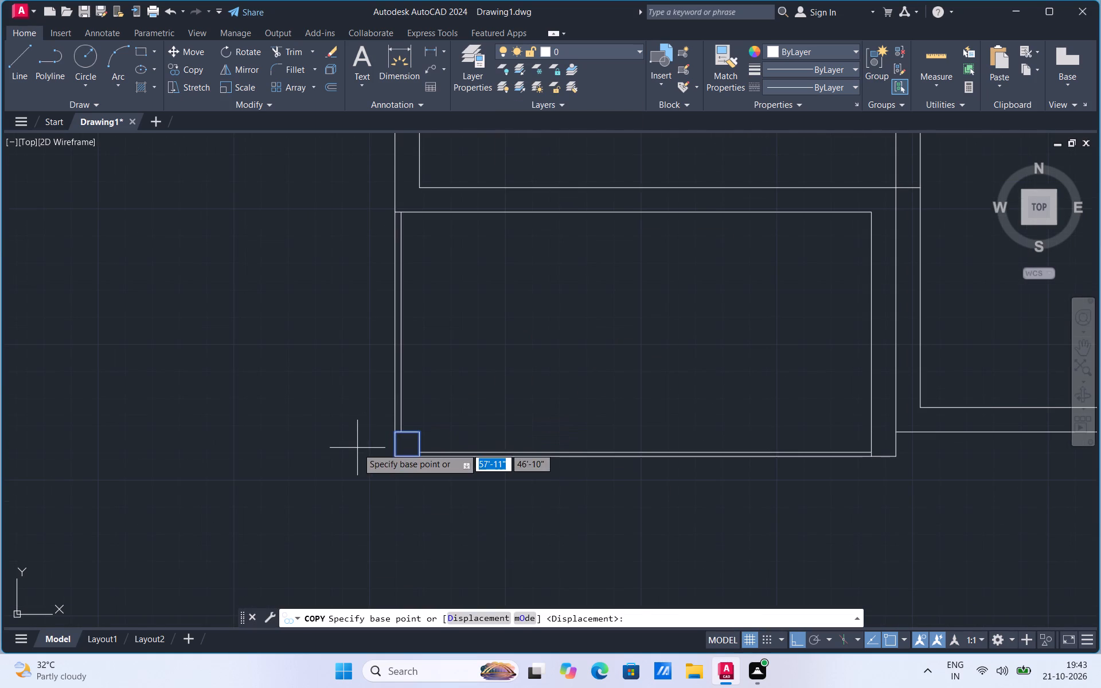
pyautogui.click(420, 455)
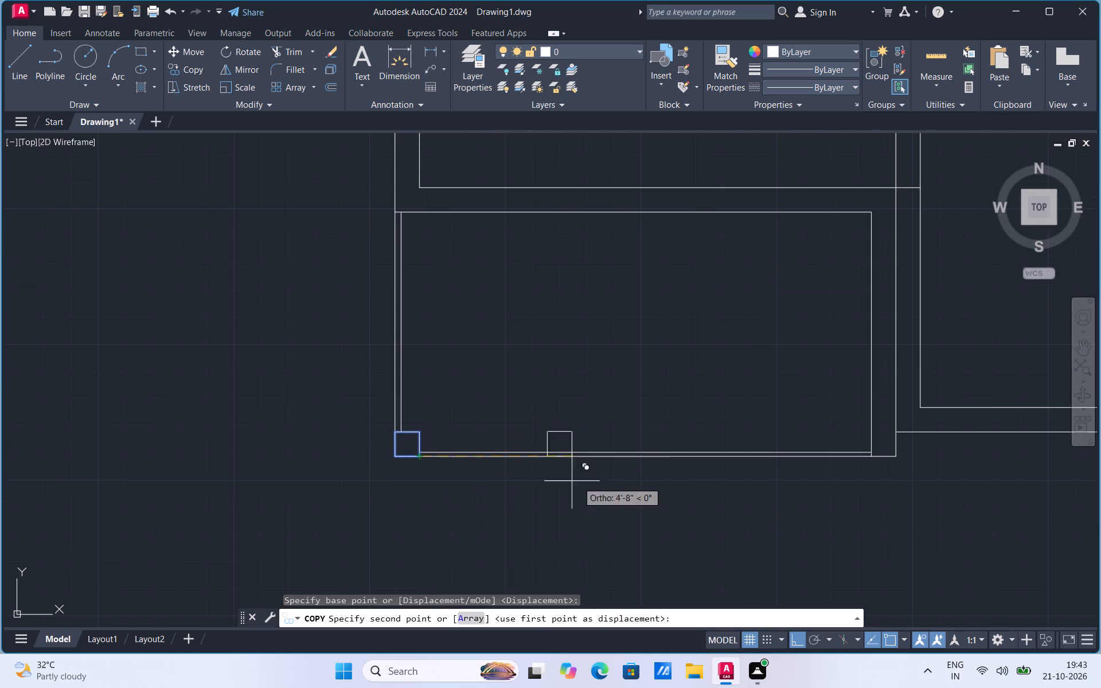
pyautogui.click(895, 458)
pyautogui.press('Escape')
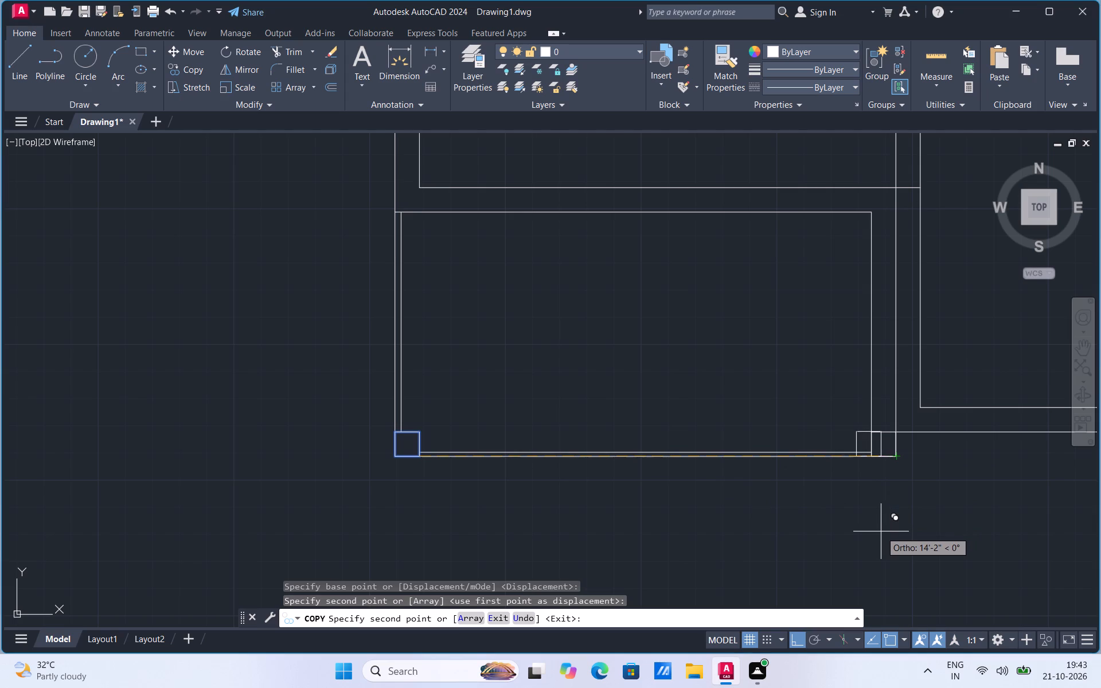
# Erase one of the overlapping rectangle outlines at the dividing wall's bottom end.
pyautogui.scroll(3, 913, 436)
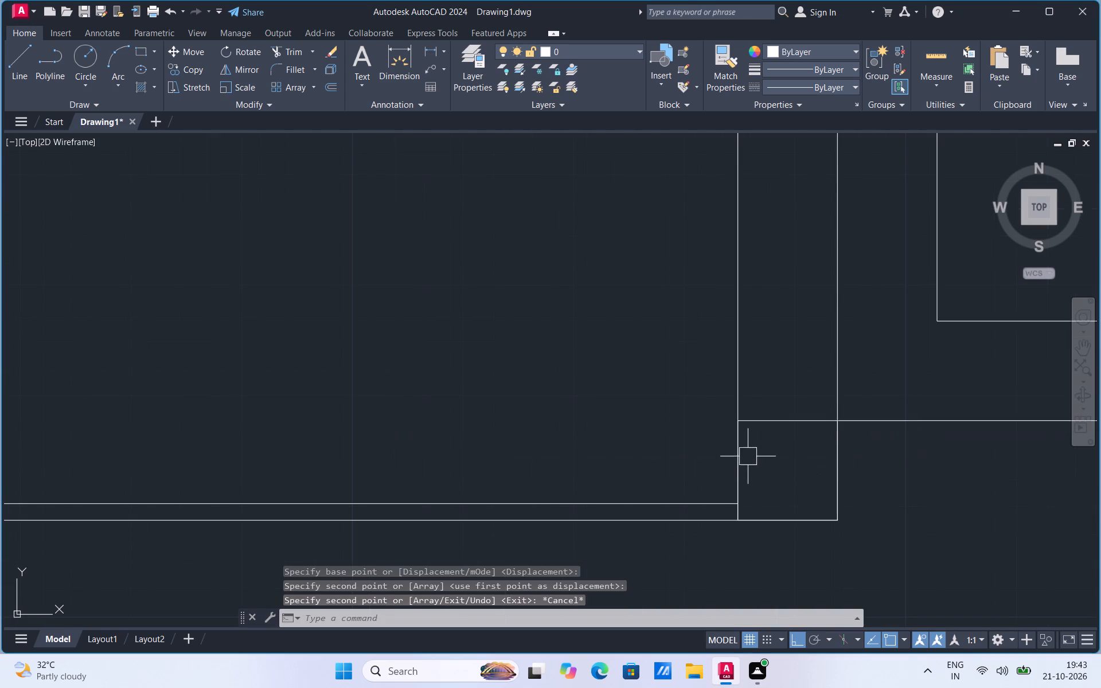
pyautogui.click(733, 456)
pyautogui.press('Delete')
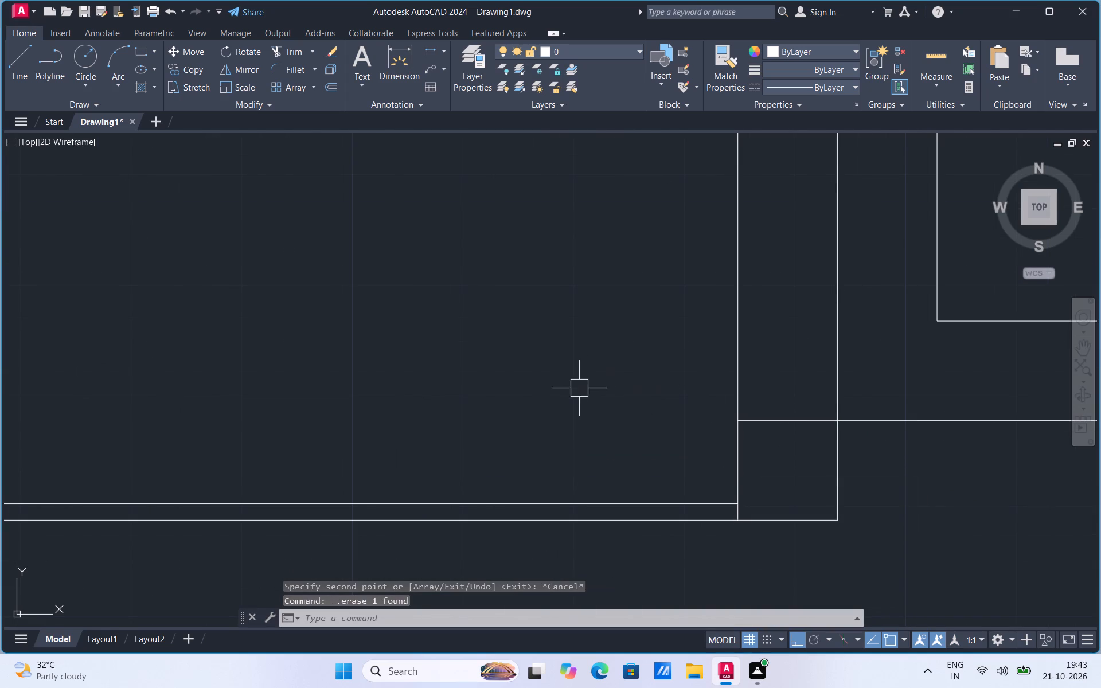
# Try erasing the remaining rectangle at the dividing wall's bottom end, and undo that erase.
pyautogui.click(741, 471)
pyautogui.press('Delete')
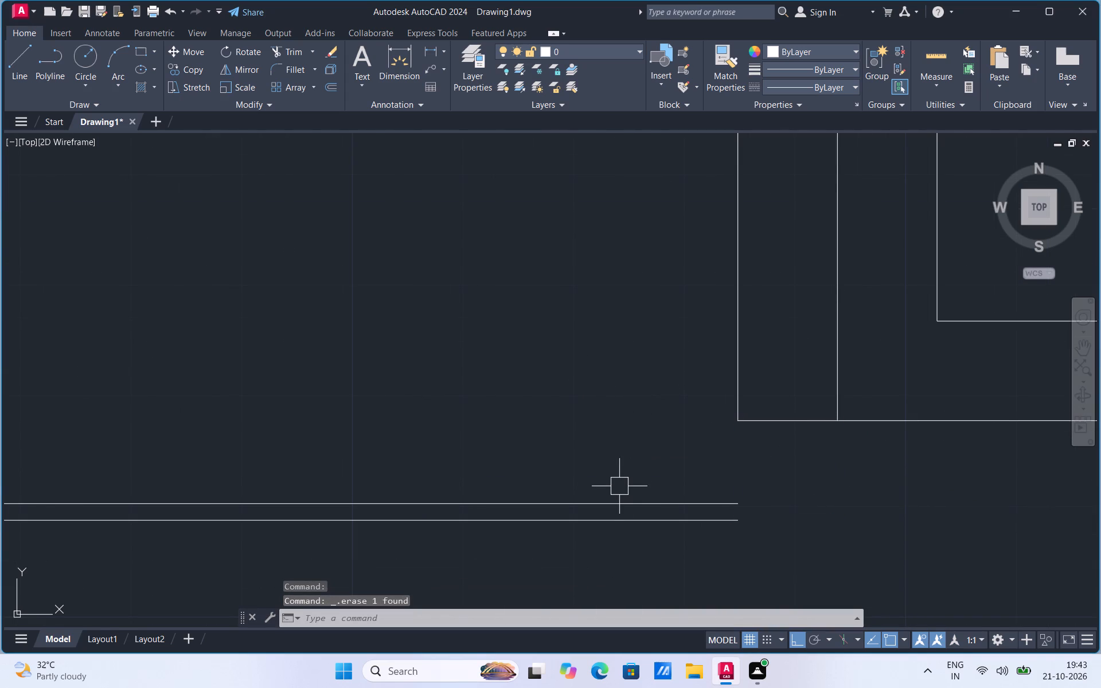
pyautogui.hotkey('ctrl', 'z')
# Look over the whole floor plan, from the lower-left room up to the two upper rooms.
pyautogui.scroll(-4, 682, 556)
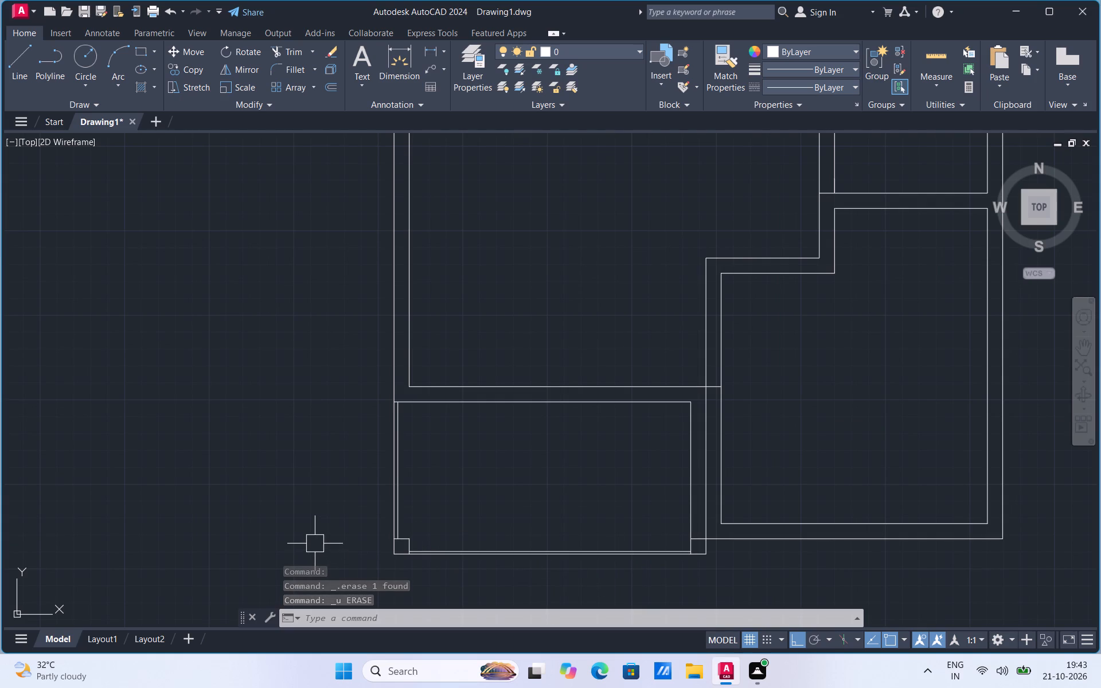
pyautogui.scroll(-1, 306, 512)
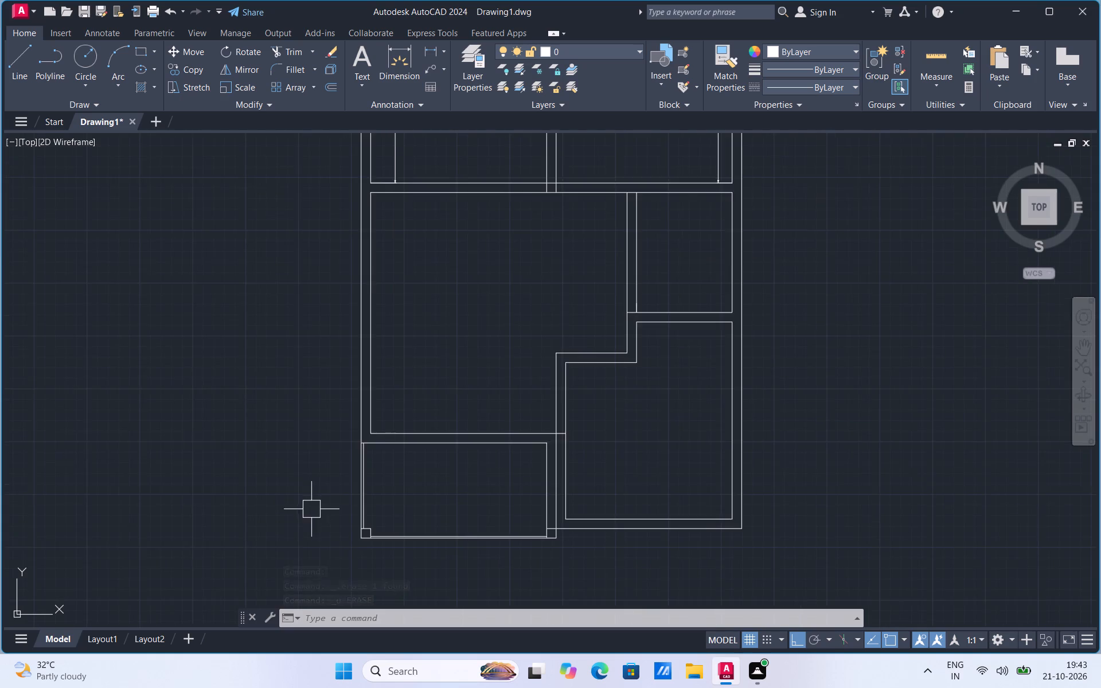
pyautogui.scroll(4, 313, 508)
pyautogui.scroll(4, 356, 529)
pyautogui.scroll(-8, 341, 524)
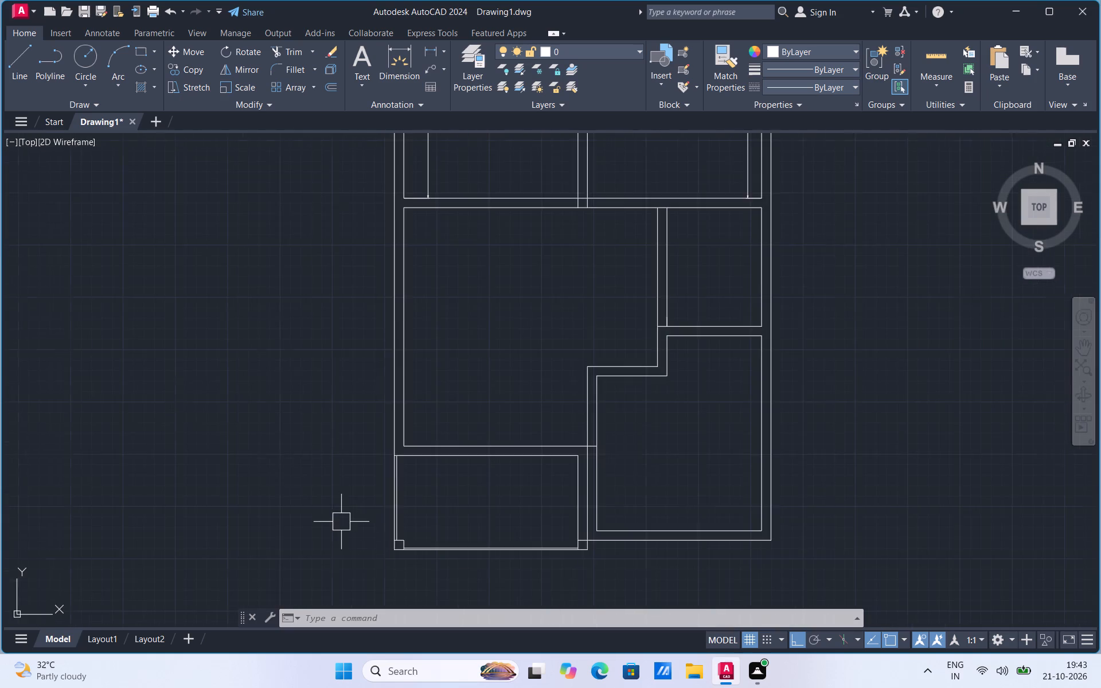
pyautogui.scroll(-3, 341, 518)
pyautogui.scroll(3, 419, 425)
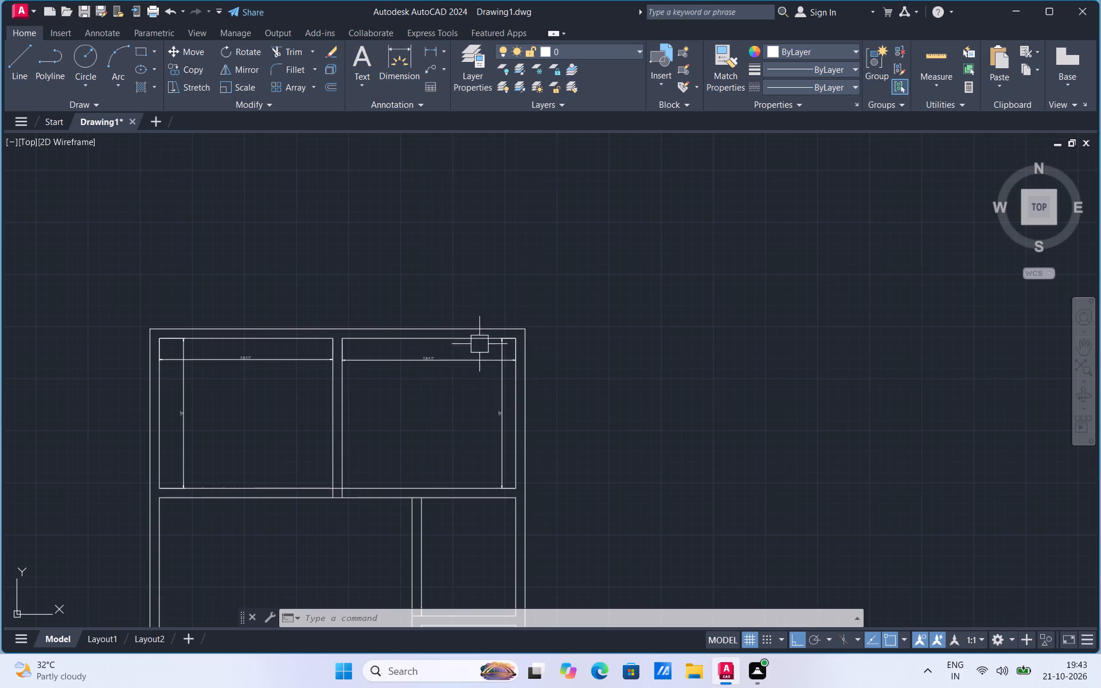
pyautogui.scroll(-1, 450, 338)
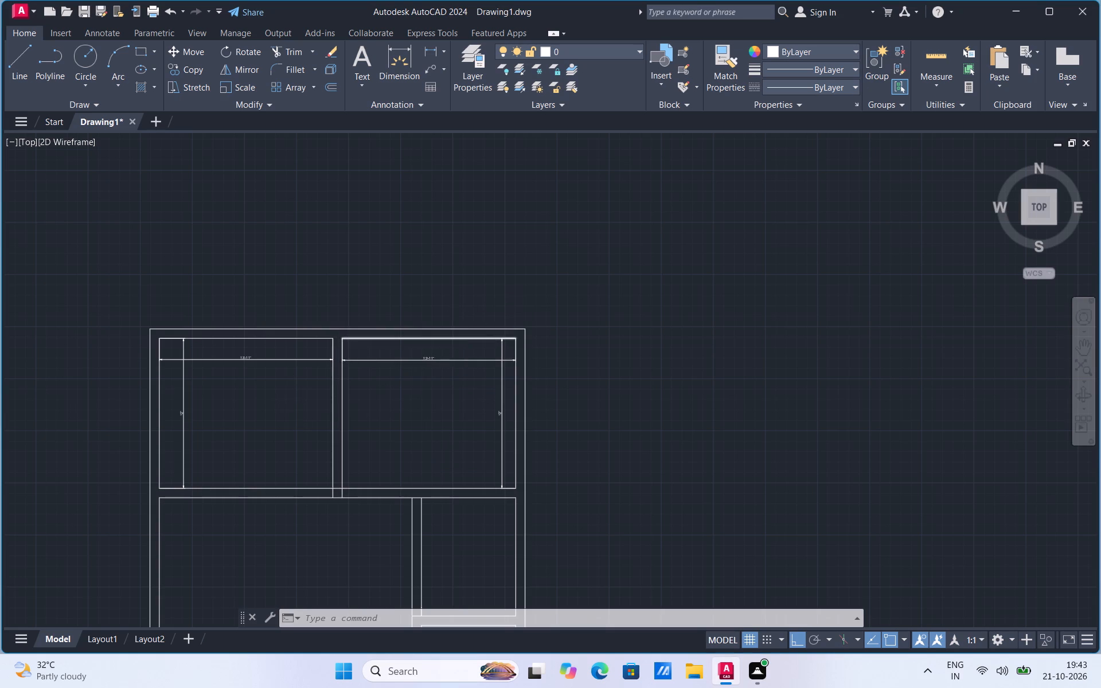
# Draw an L-shaped pair of lines in the open middle room: 3'2" horizontally to the right, with 3' vertically up.
pyautogui.scroll(1, 407, 551)
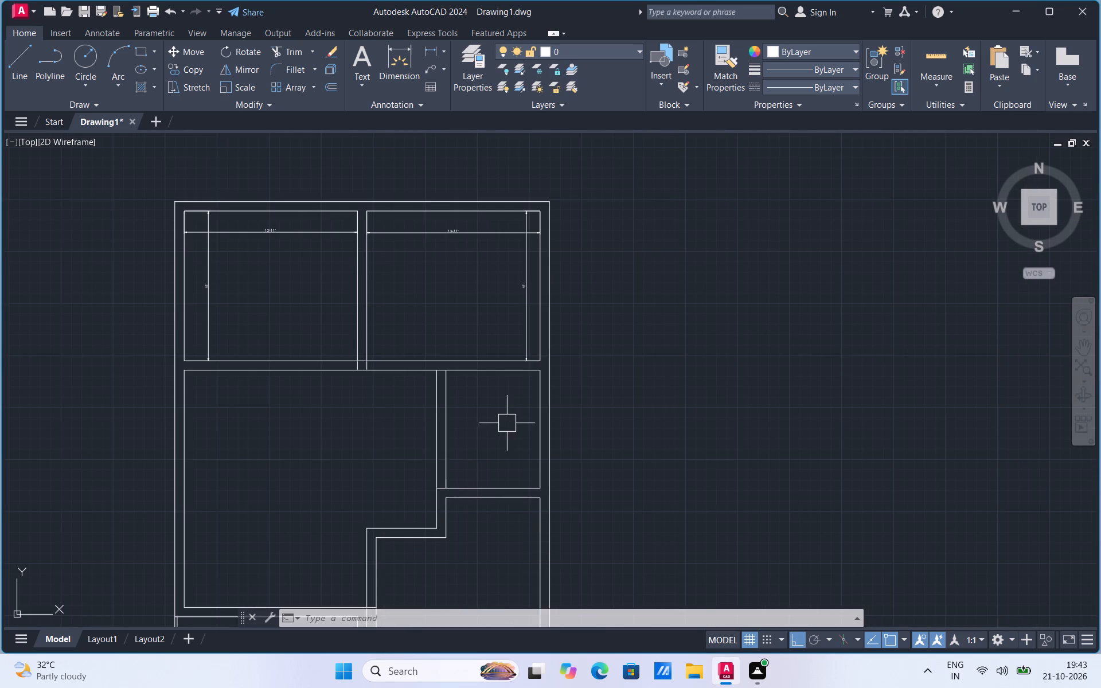
pyautogui.click(19, 75)
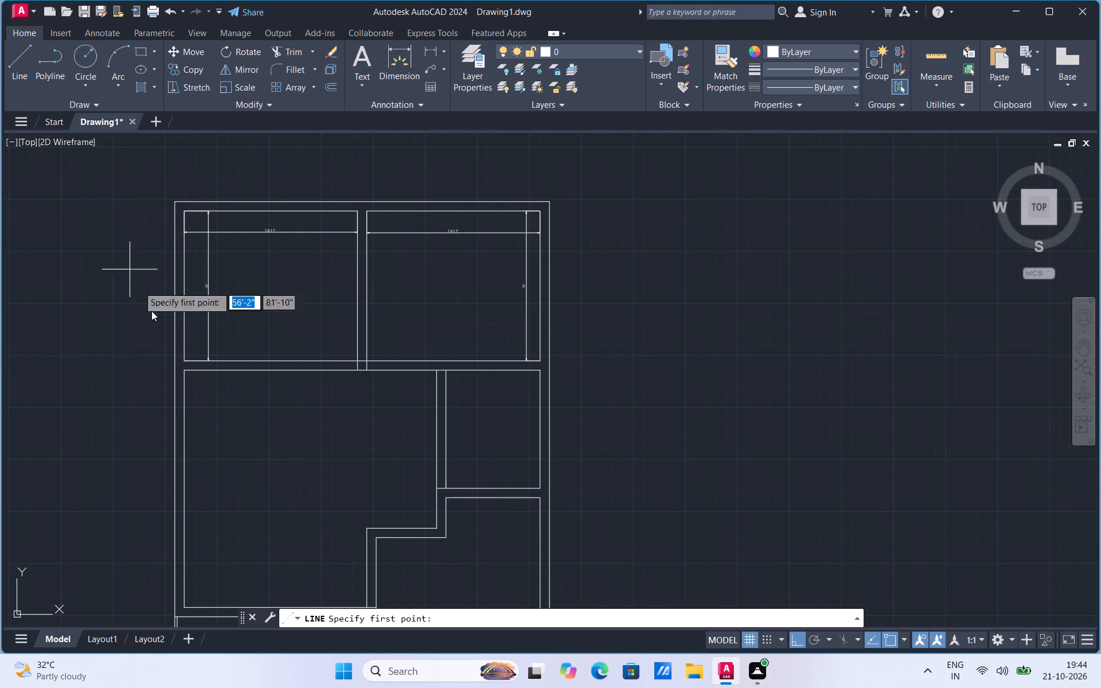
pyautogui.click(278, 465)
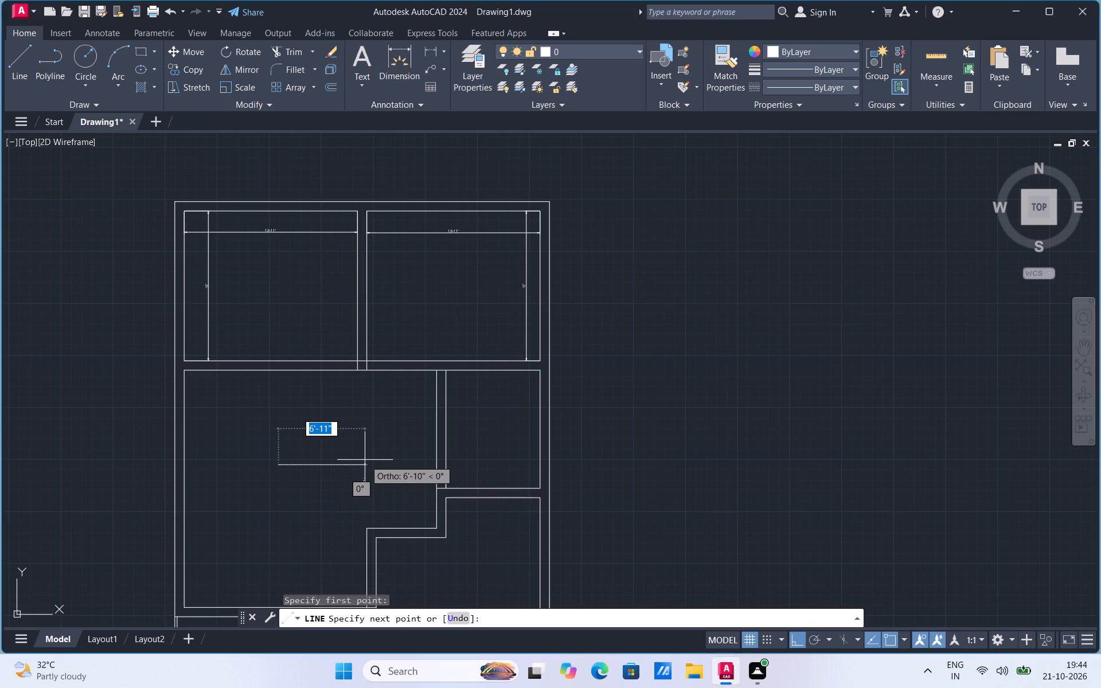
pyautogui.write('3\'2"')
pyautogui.press('Return')
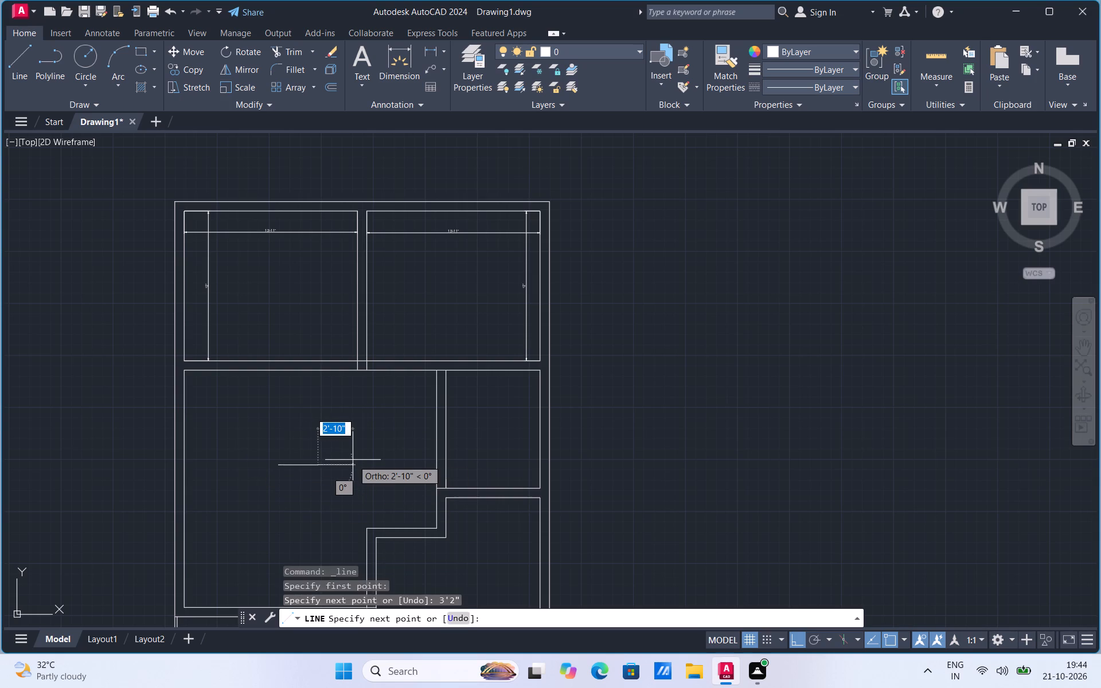
pyautogui.scroll(2, 331, 417)
pyautogui.write("3'")
pyautogui.press('Return')
pyautogui.press('Escape')
# Move the 3' vertical line 2" to the left along the base line.
pyautogui.scroll(2, 216, 533)
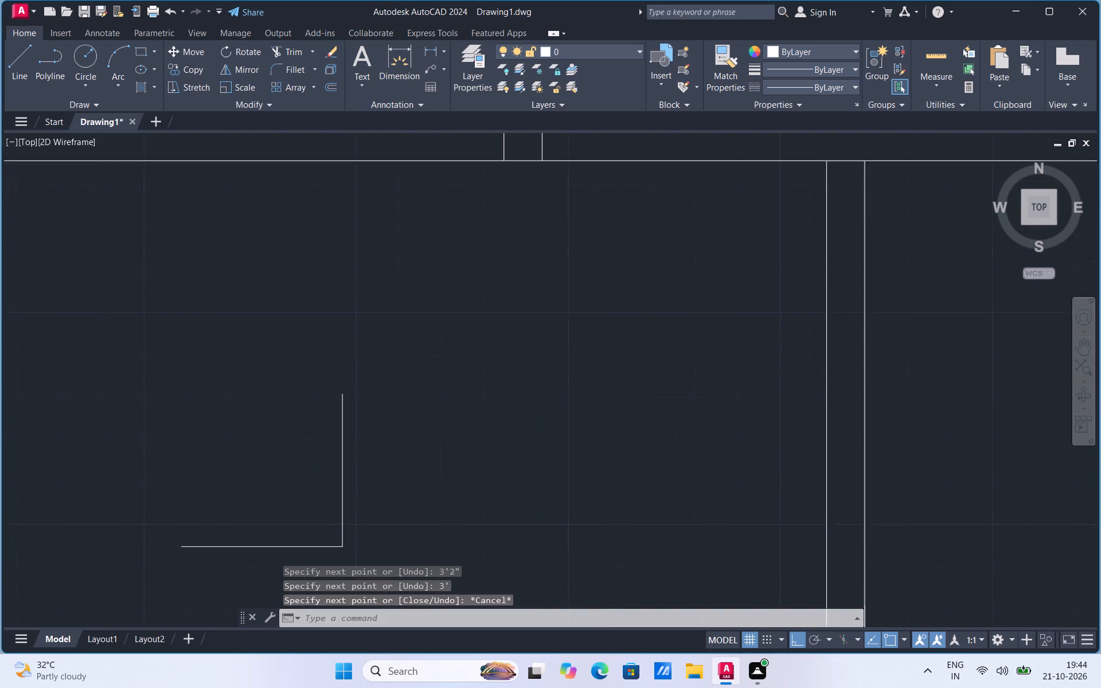
pyautogui.click(412, 488)
pyautogui.rightClick(412, 488)
pyautogui.click(446, 248)
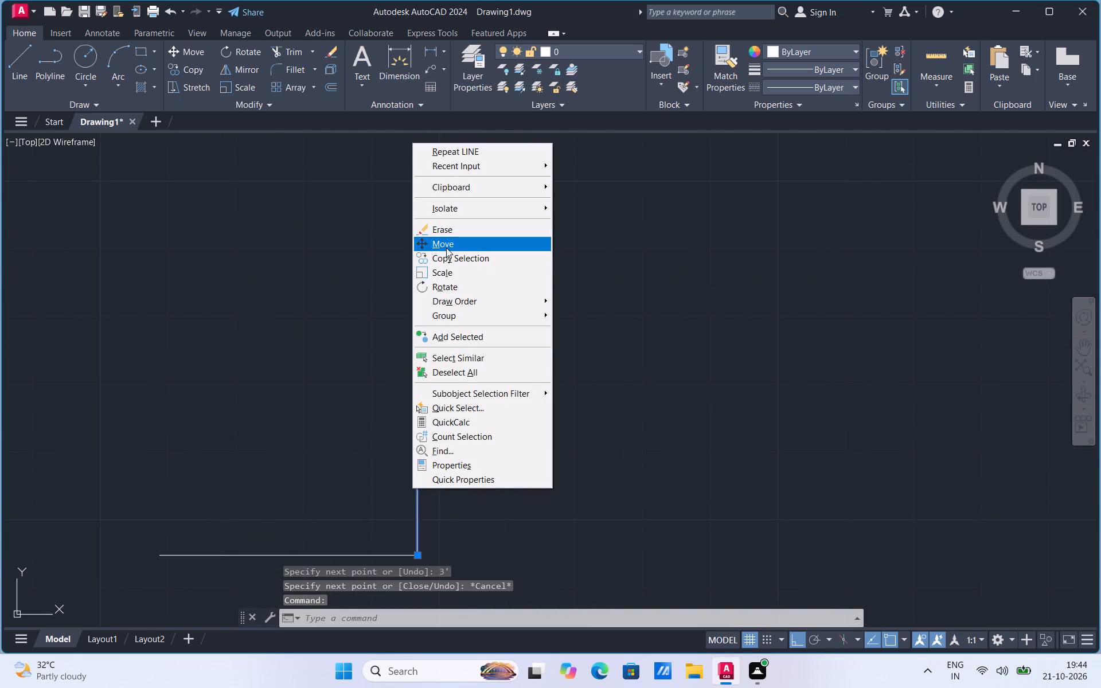
pyautogui.click(417, 554)
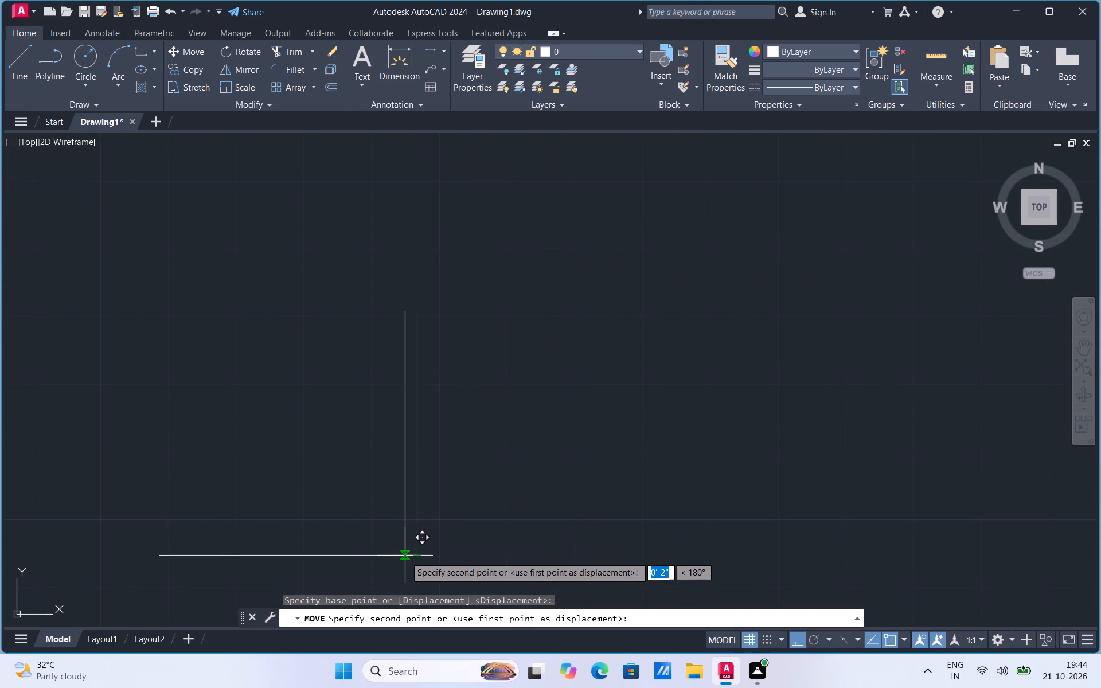
pyautogui.press('2')
pyautogui.press('Return')
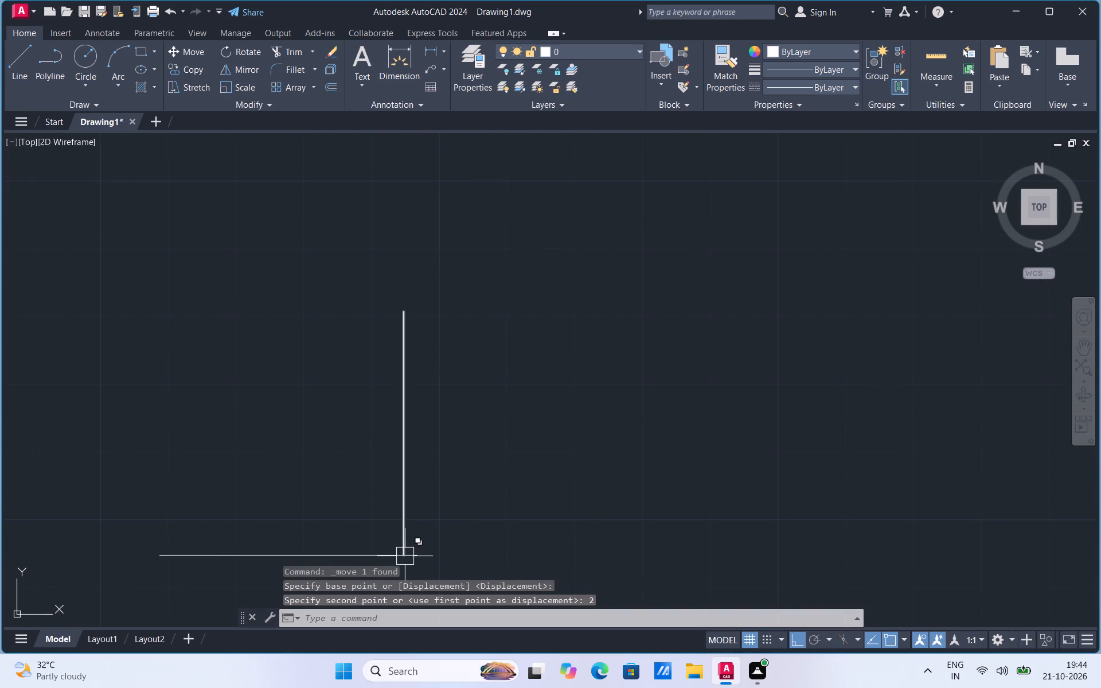
# Draw a start-end-direction arc from near the base line's left end to the top of the vertical line as the door swing.
pyautogui.scroll(-1, 631, 420)
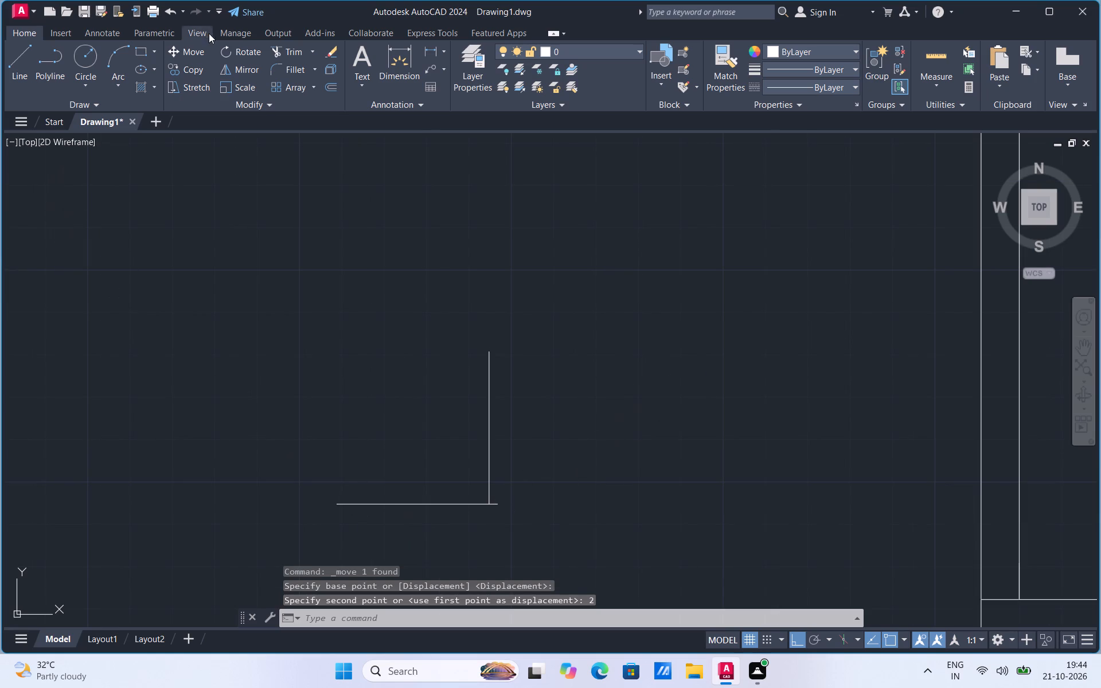
pyautogui.click(119, 86)
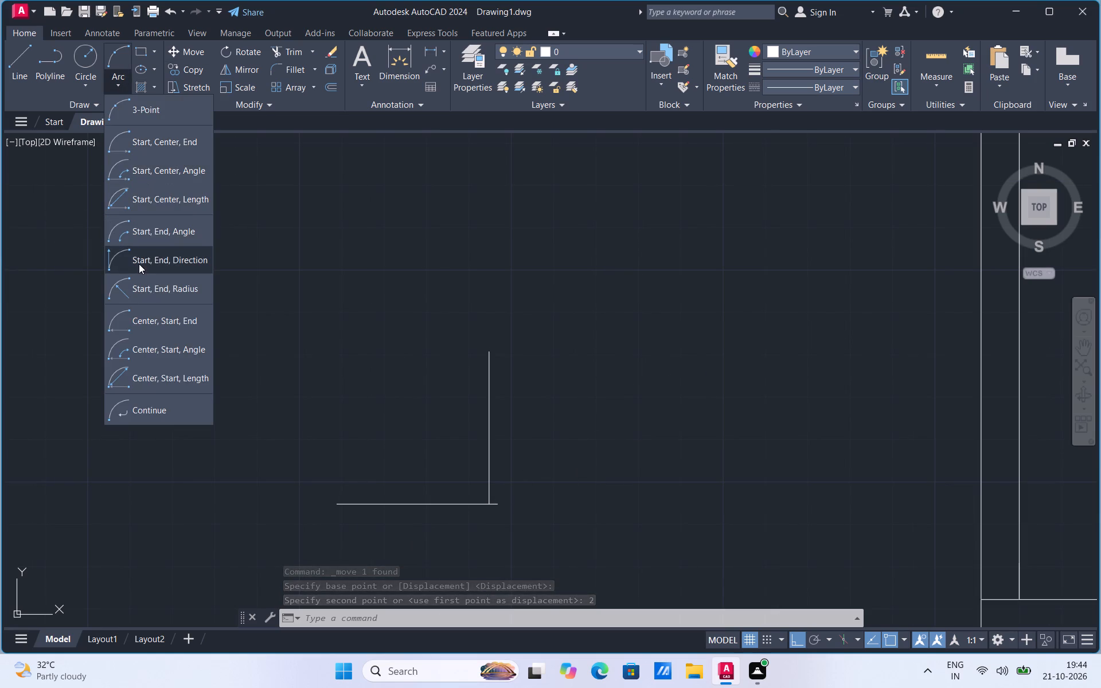
pyautogui.click(140, 262)
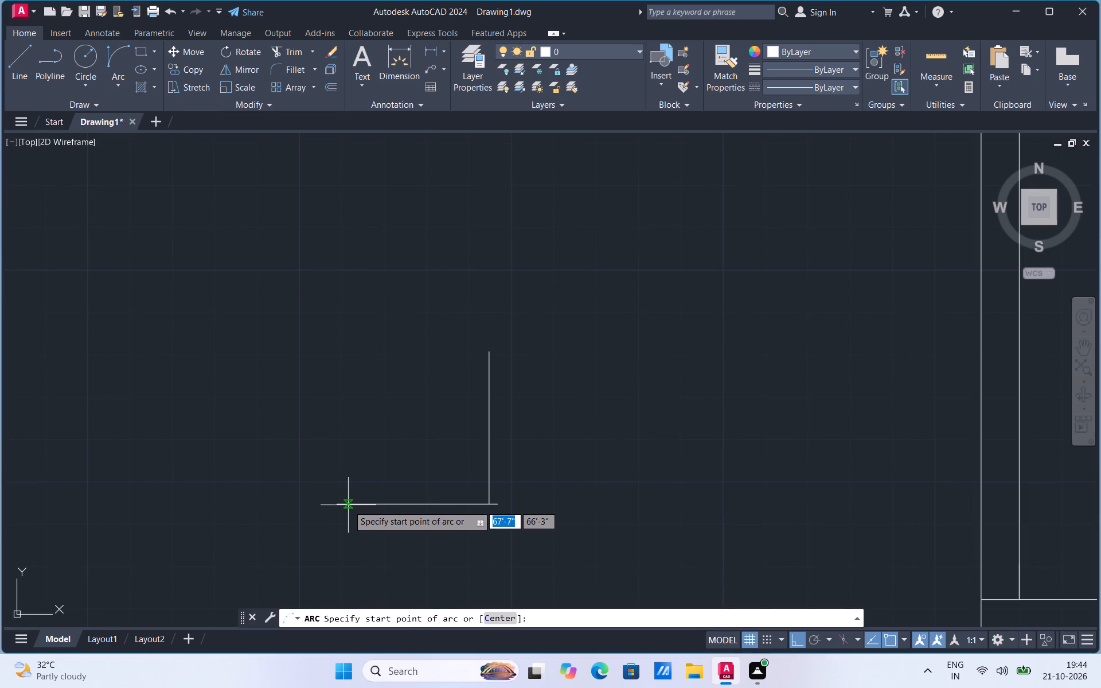
pyautogui.click(348, 505)
pyautogui.click(493, 352)
pyautogui.click(408, 349)
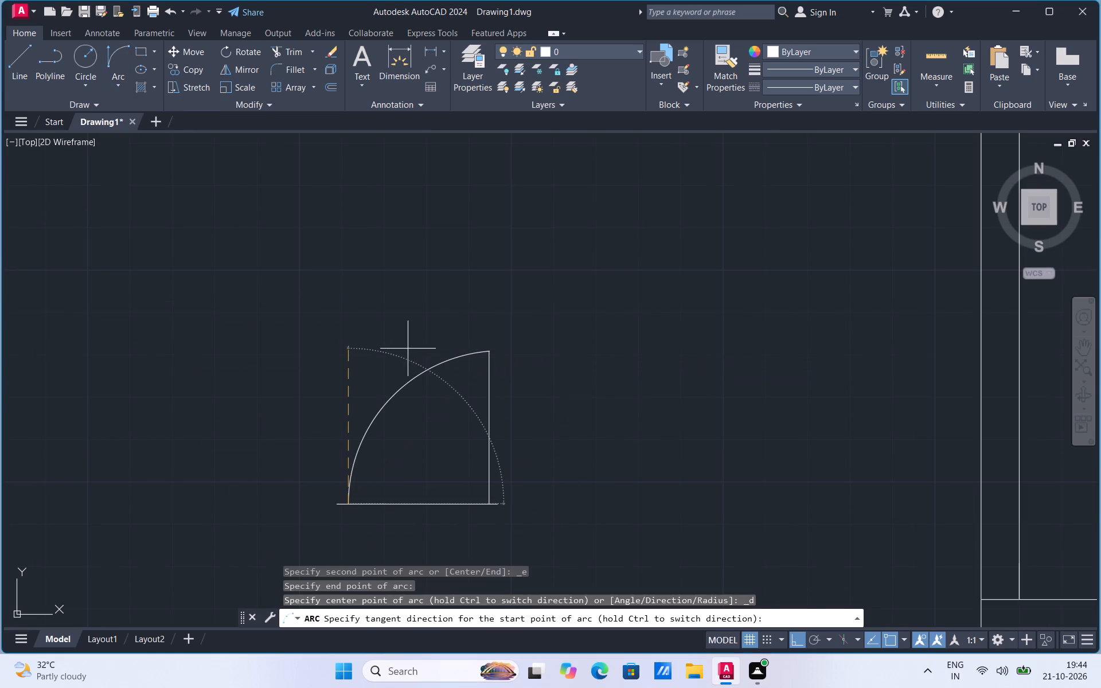
# Trim the base line between the arc and the vertical line, leaving short stubs at both ends of the door.
pyautogui.click(295, 53)
pyautogui.click(413, 505)
pyautogui.scroll(-2, 413, 503)
pyautogui.press('Escape')
pyautogui.click(354, 532)
pyautogui.click(501, 400)
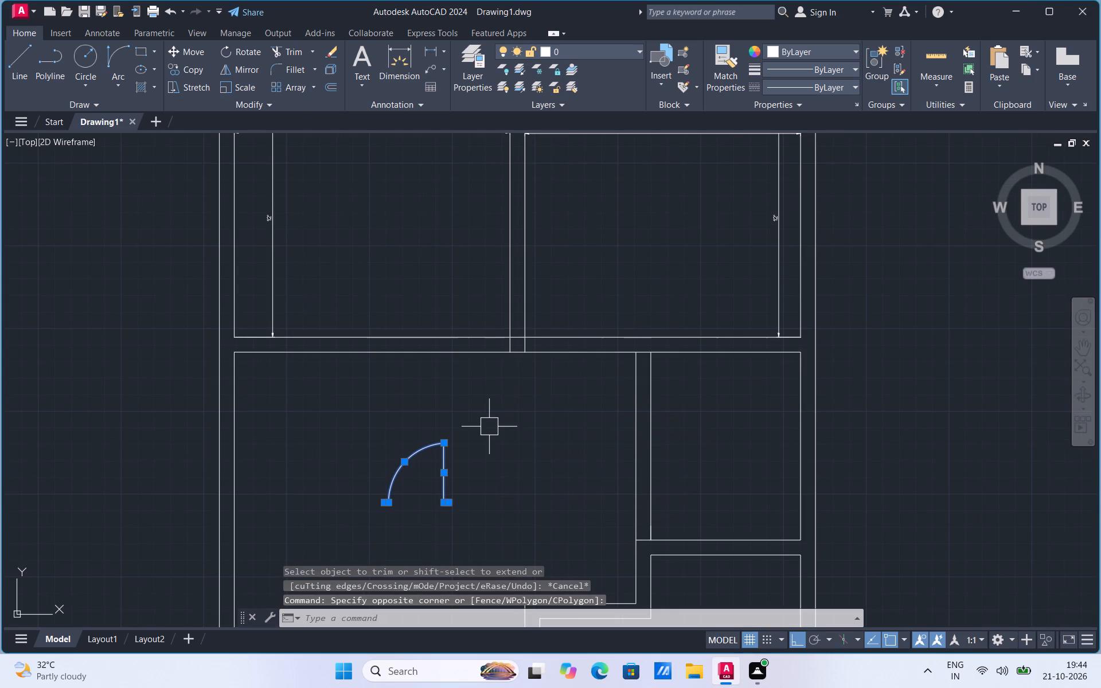
pyautogui.press('Escape')
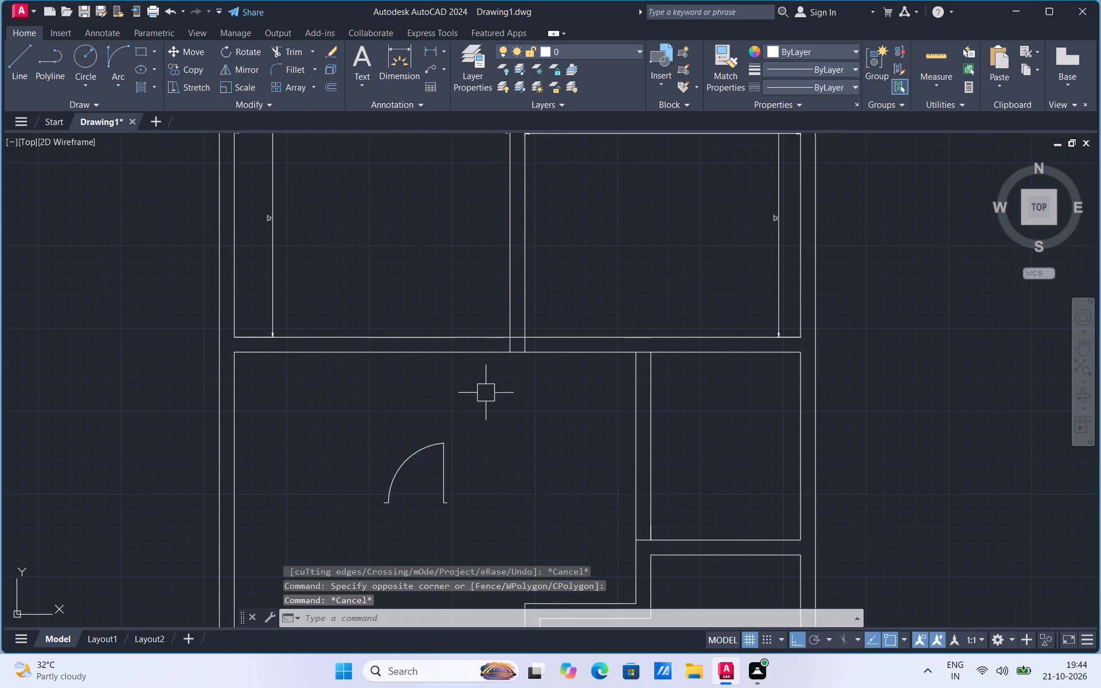
# Trim the line crossing the upper dividing wall at its lower junction and both of that wall's face lines within the horizontal wall.
pyautogui.scroll(1, 497, 283)
pyautogui.click(20, 74)
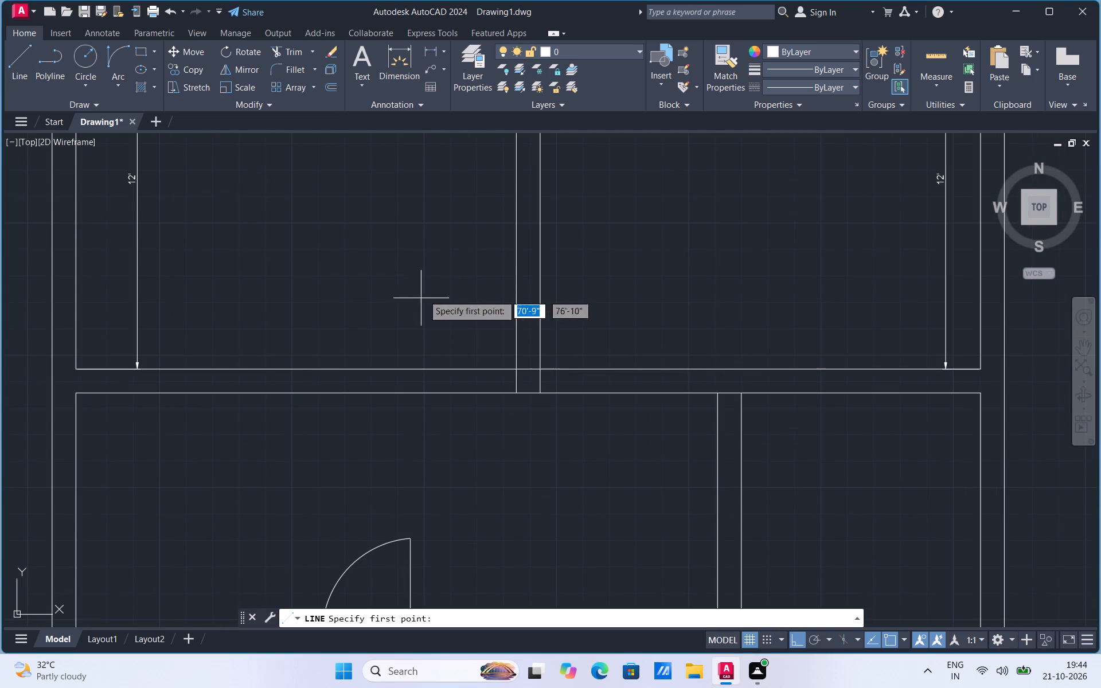
pyautogui.click(295, 56)
pyautogui.scroll(2, 522, 361)
pyautogui.click(531, 380)
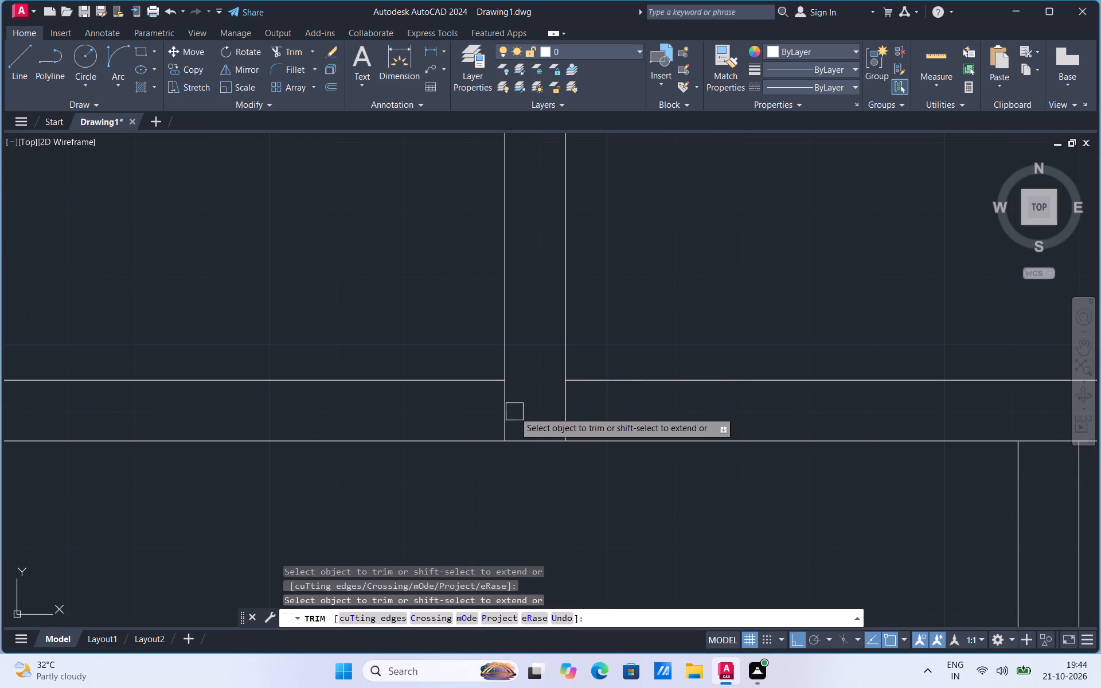
pyautogui.click(507, 419)
pyautogui.click(569, 412)
pyautogui.press('Escape')
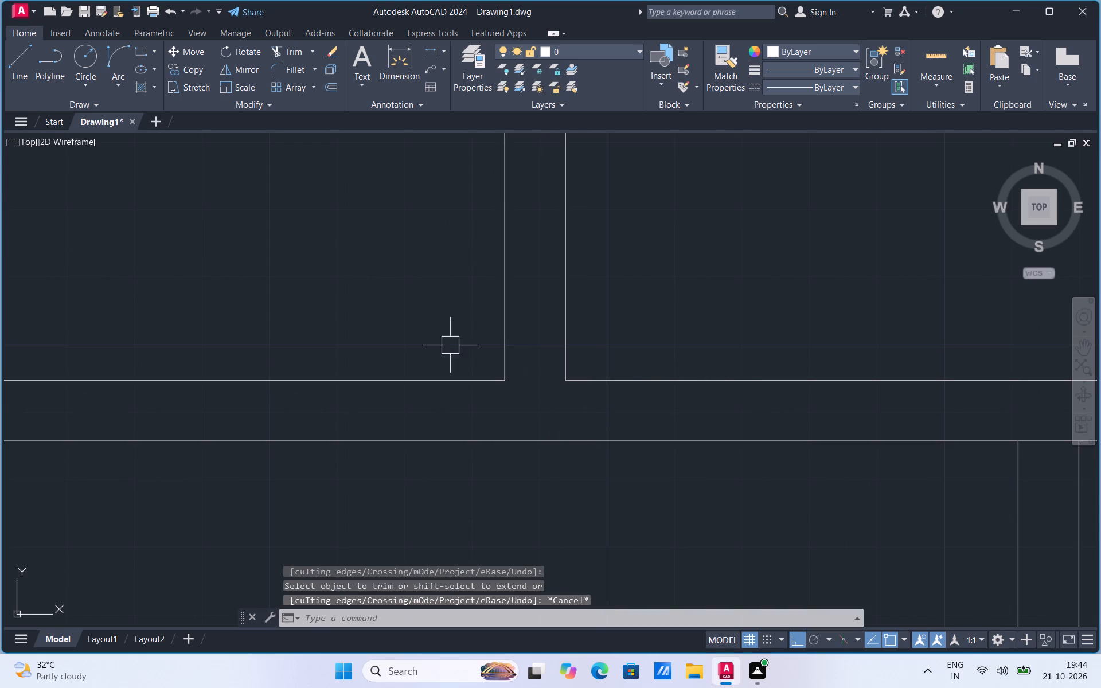
# Draw a line across the horizontal wall's thickness, straight down from the dividing wall's left face corner.
pyautogui.click(14, 81)
pyautogui.click(505, 380)
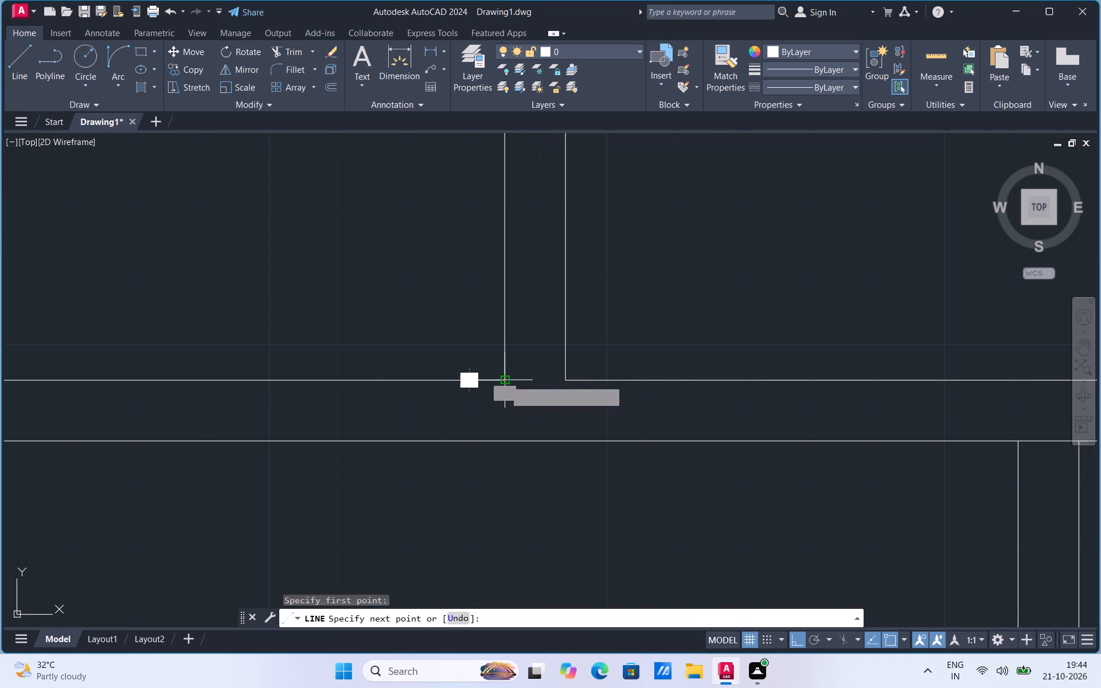
pyautogui.click(505, 439)
pyautogui.press('Escape')
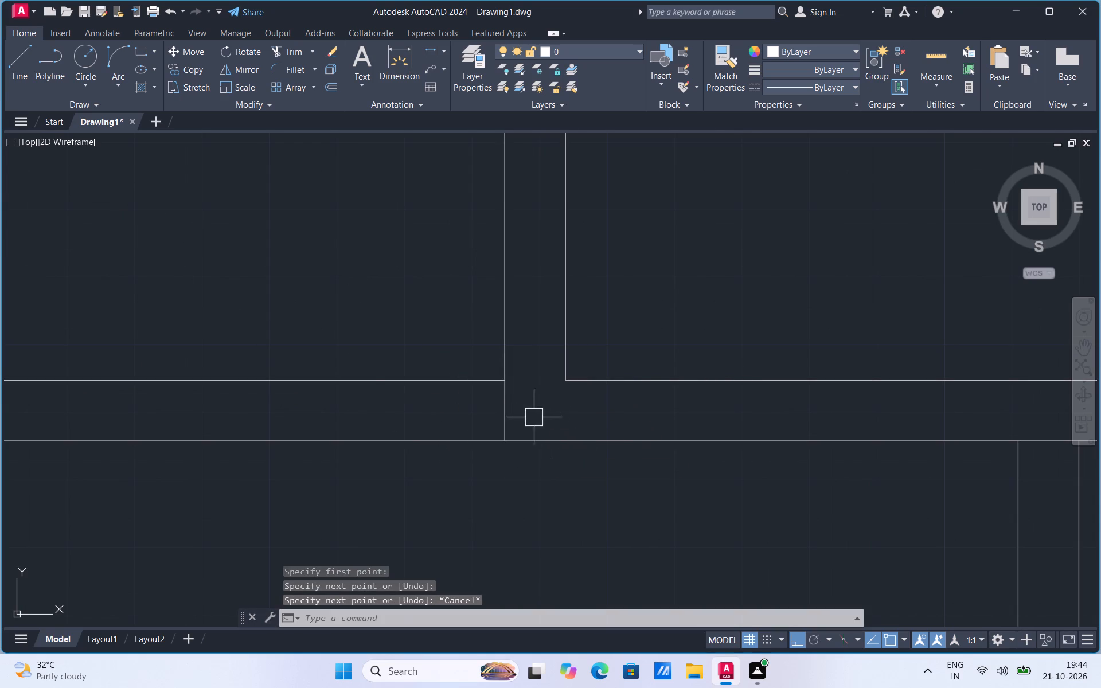
# Copy the cross-wall line from the dividing wall's left face corner to its right face corner.
pyautogui.click(505, 407)
pyautogui.rightClick(505, 407)
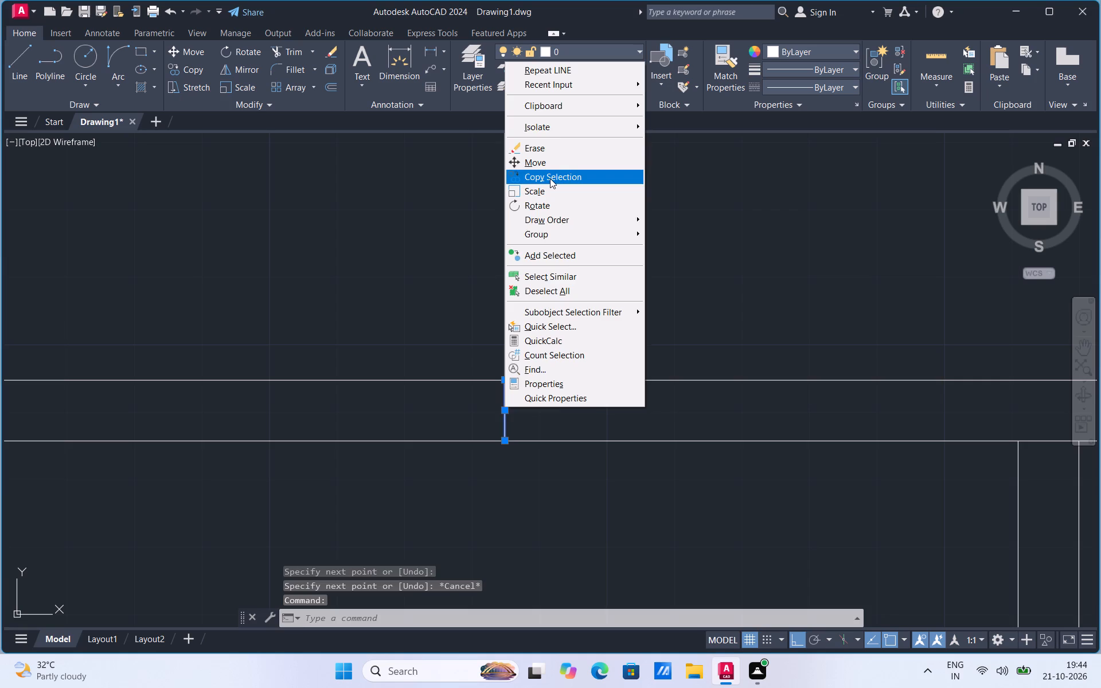
pyautogui.click(550, 178)
pyautogui.click(502, 382)
pyautogui.click(569, 384)
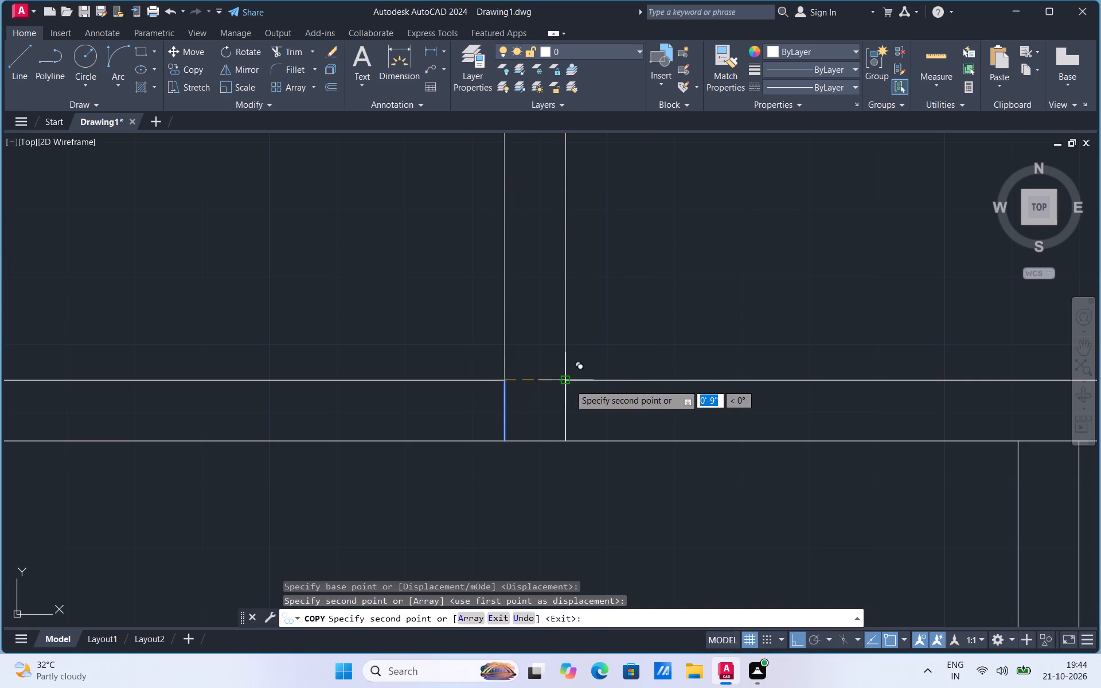
pyautogui.press('Escape')
# Copy the left cross-wall line 1' to the left to mark the upper-left room's door jamb.
pyautogui.click(506, 412)
pyautogui.rightClick(506, 412)
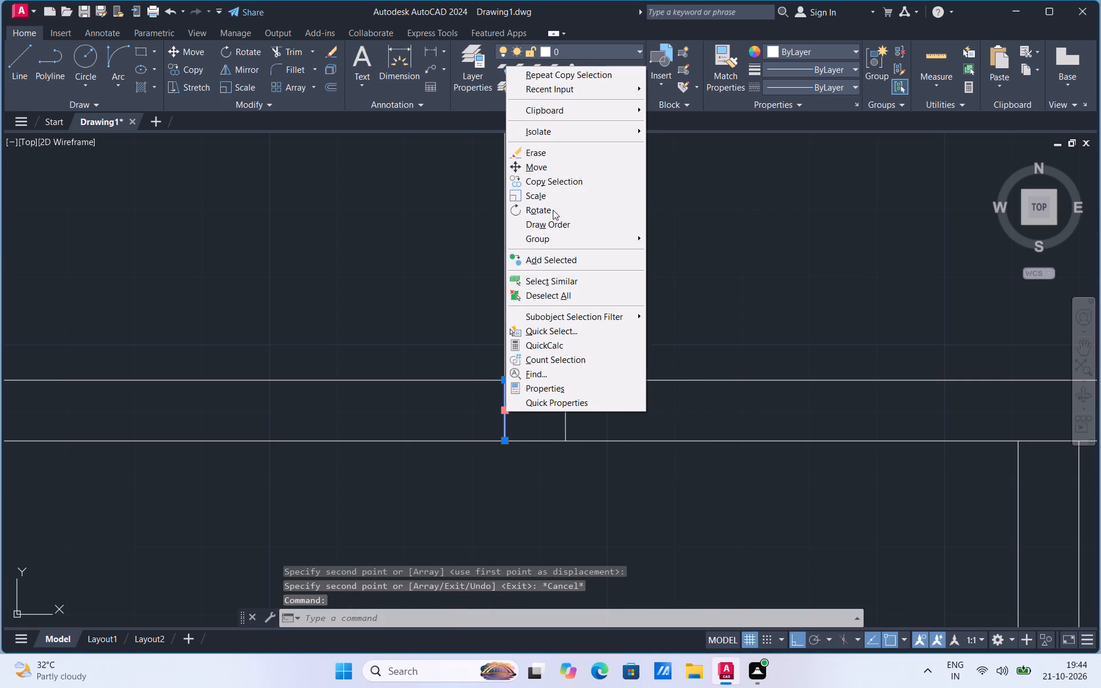
pyautogui.click(556, 184)
pyautogui.click(503, 381)
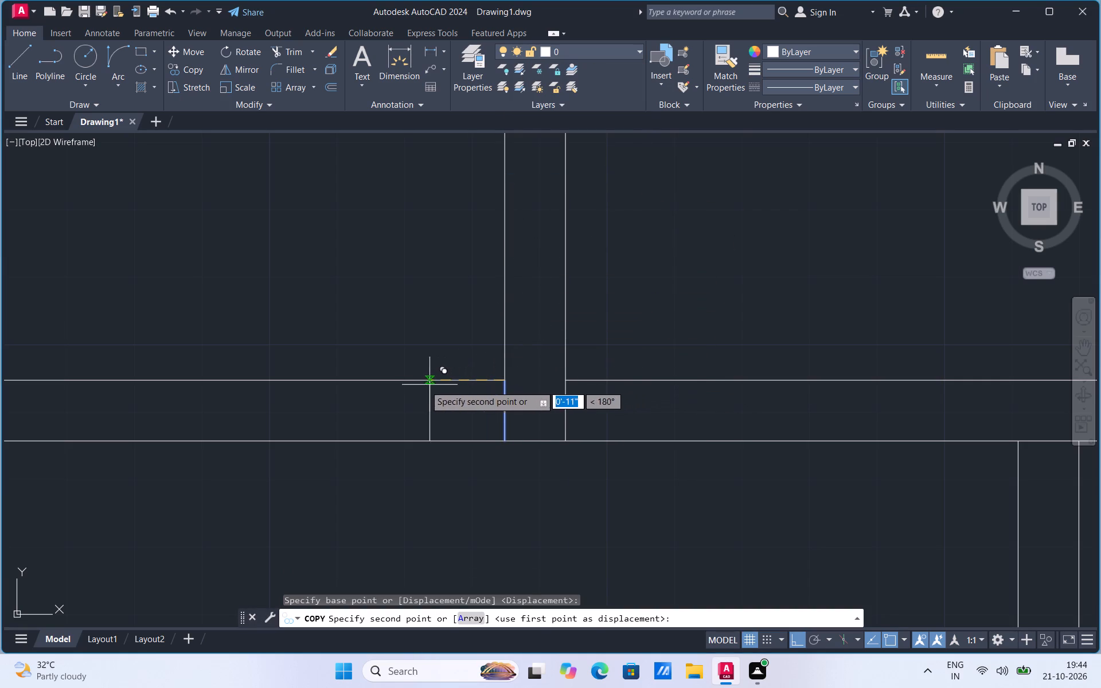
pyautogui.write("1'")
pyautogui.press('Return')
pyautogui.press('Escape')
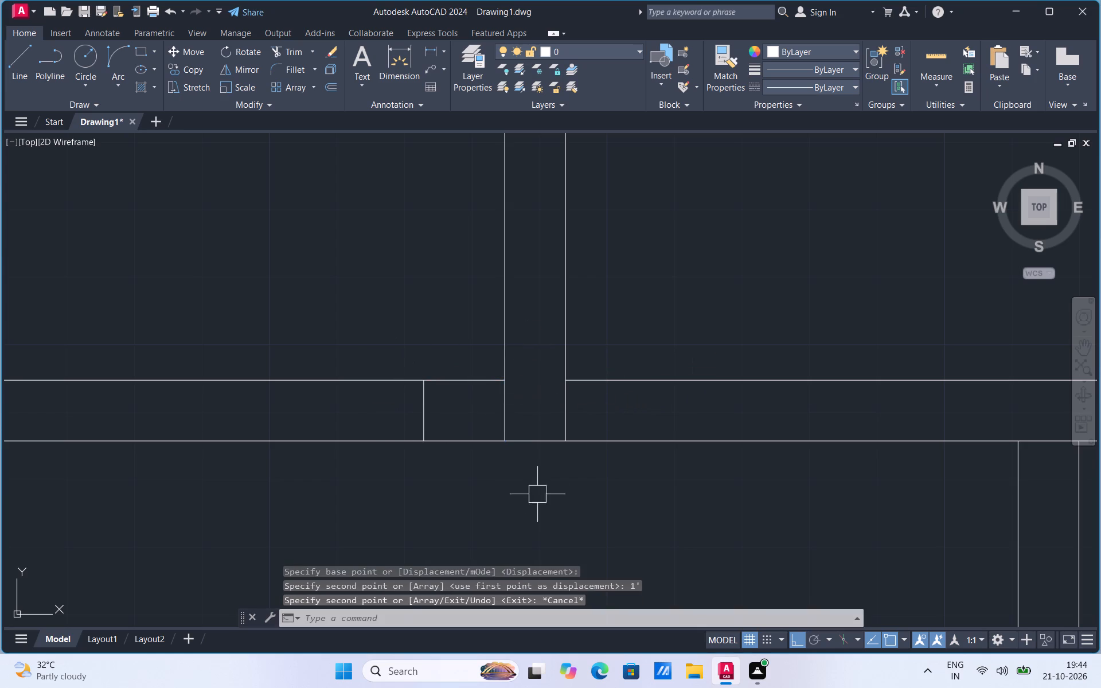
# Copy the right cross-wall line 1' to the right to mark the upper-right room's door jamb.
pyautogui.scroll(-3, 529, 512)
pyautogui.scroll(1, 539, 494)
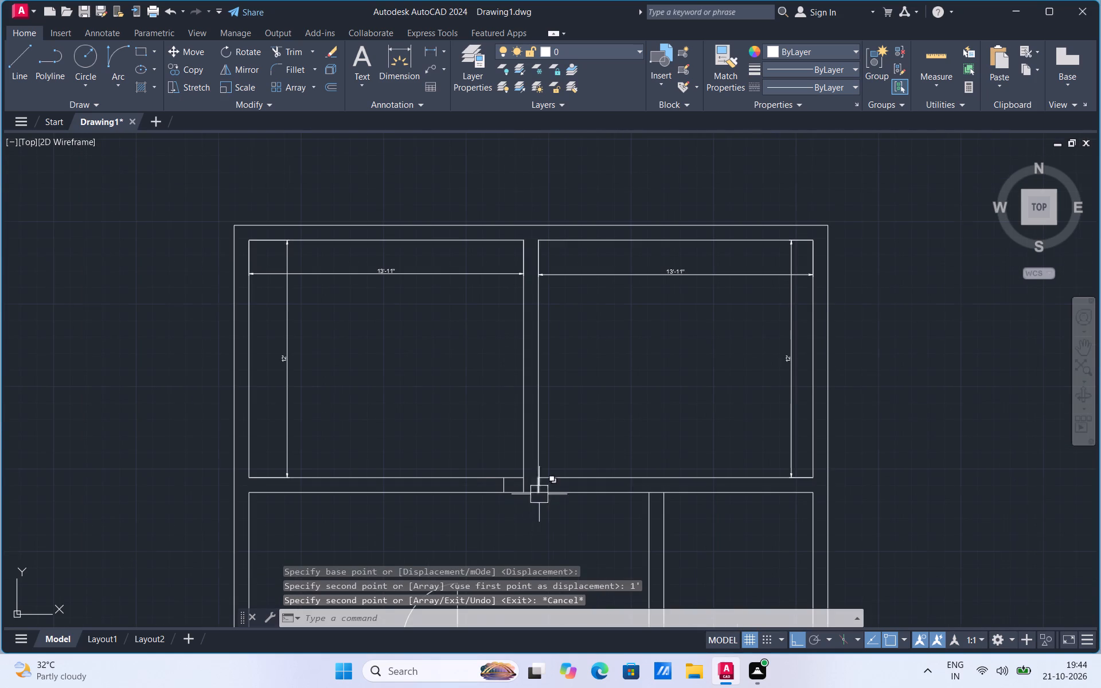
pyautogui.scroll(2, 539, 493)
pyautogui.click(535, 471)
pyautogui.rightClick(535, 471)
pyautogui.click(575, 243)
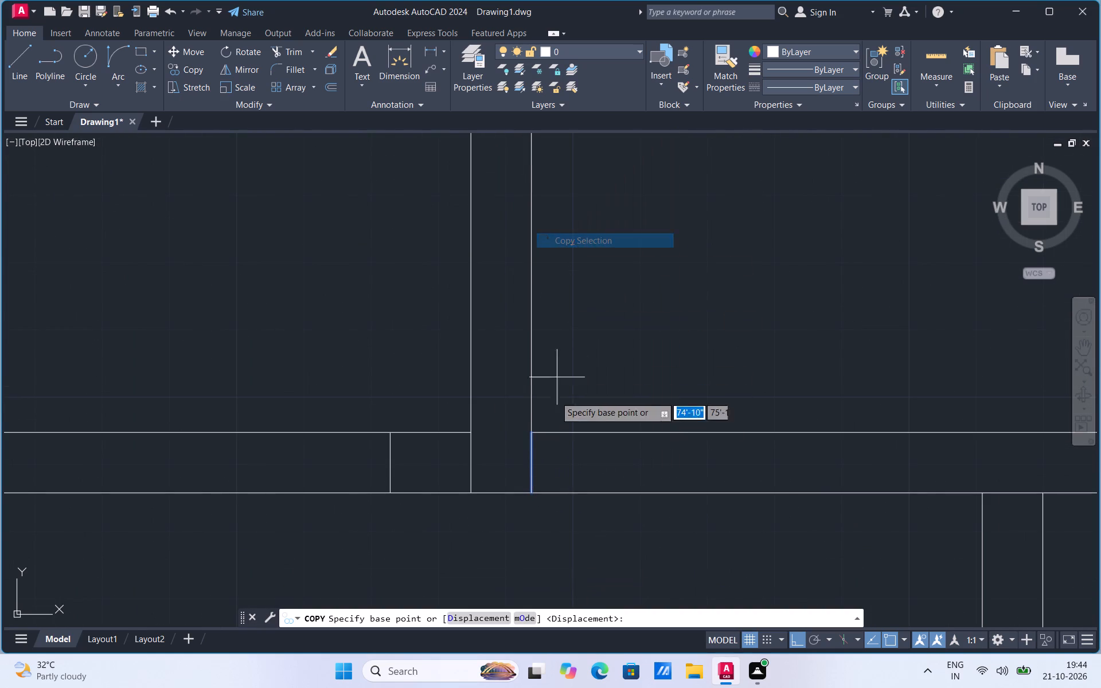
pyautogui.click(532, 432)
pyautogui.write("1'")
pyautogui.press('Return')
pyautogui.press('Escape')
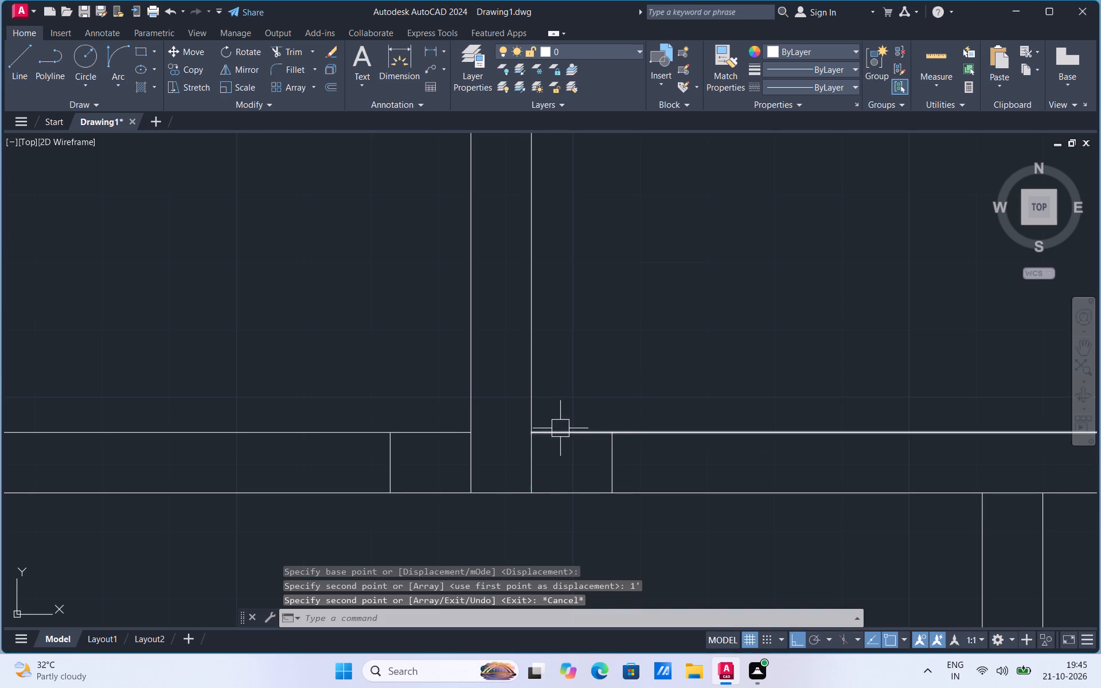
# Trim away the two cross-wall lines directly below the dividing wall's faces, keeping the two offset jamb lines.
pyautogui.click(294, 52)
pyautogui.click(470, 459)
pyautogui.click(532, 456)
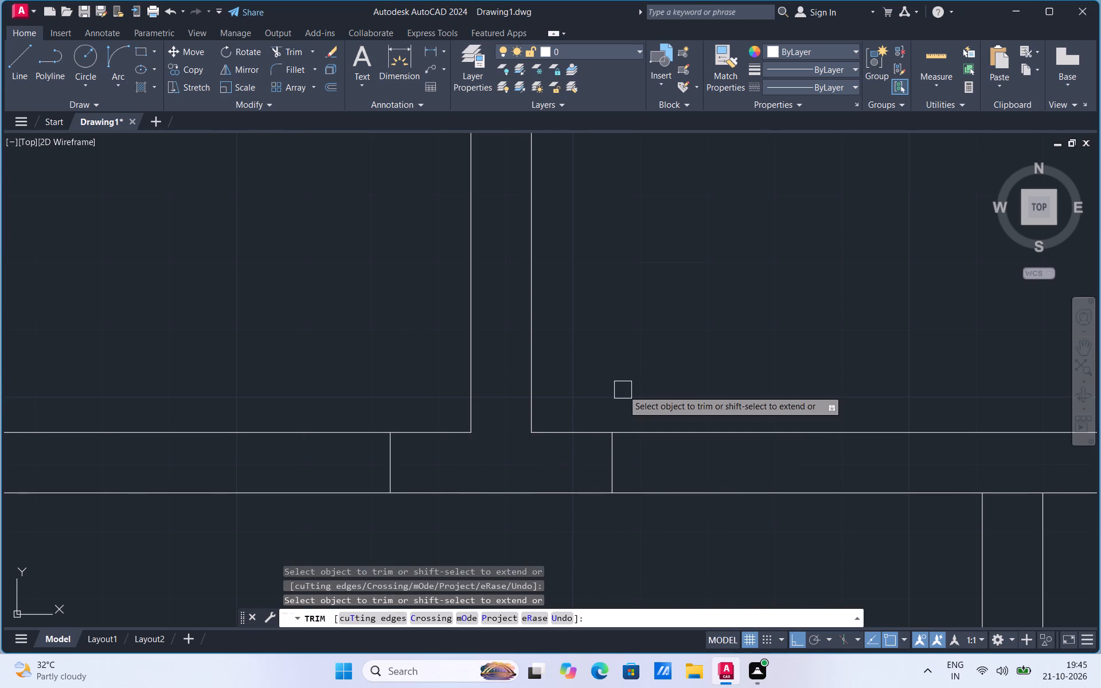
pyautogui.scroll(-2, 623, 390)
pyautogui.scroll(-1, 627, 318)
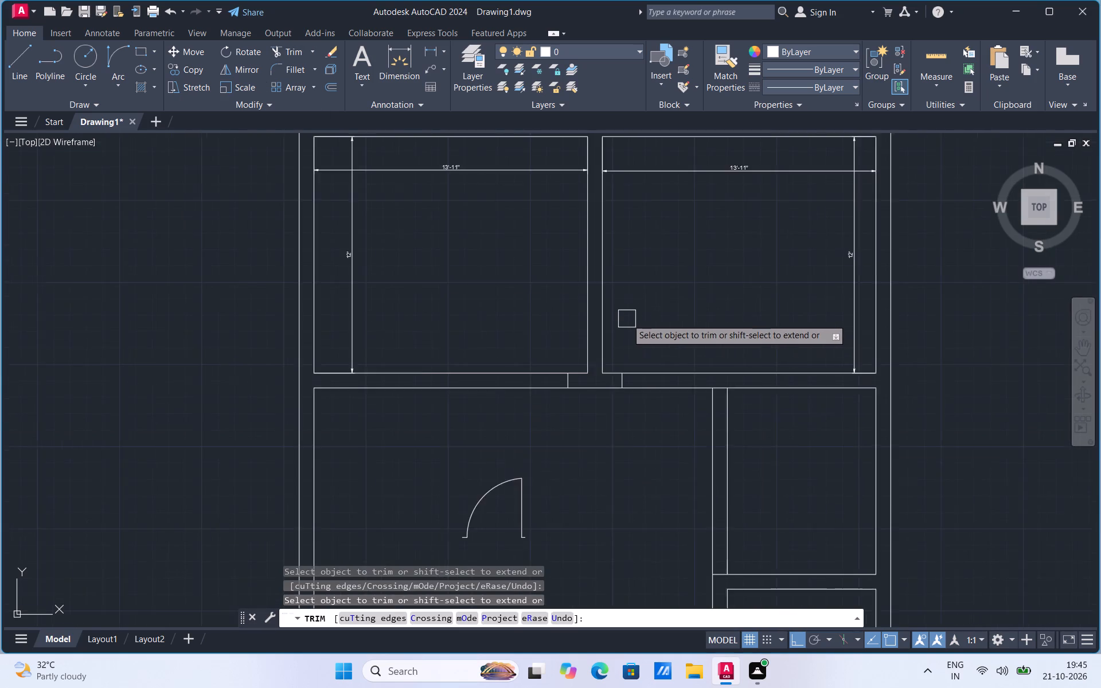
pyautogui.scroll(-1, 627, 319)
pyautogui.press('Escape')
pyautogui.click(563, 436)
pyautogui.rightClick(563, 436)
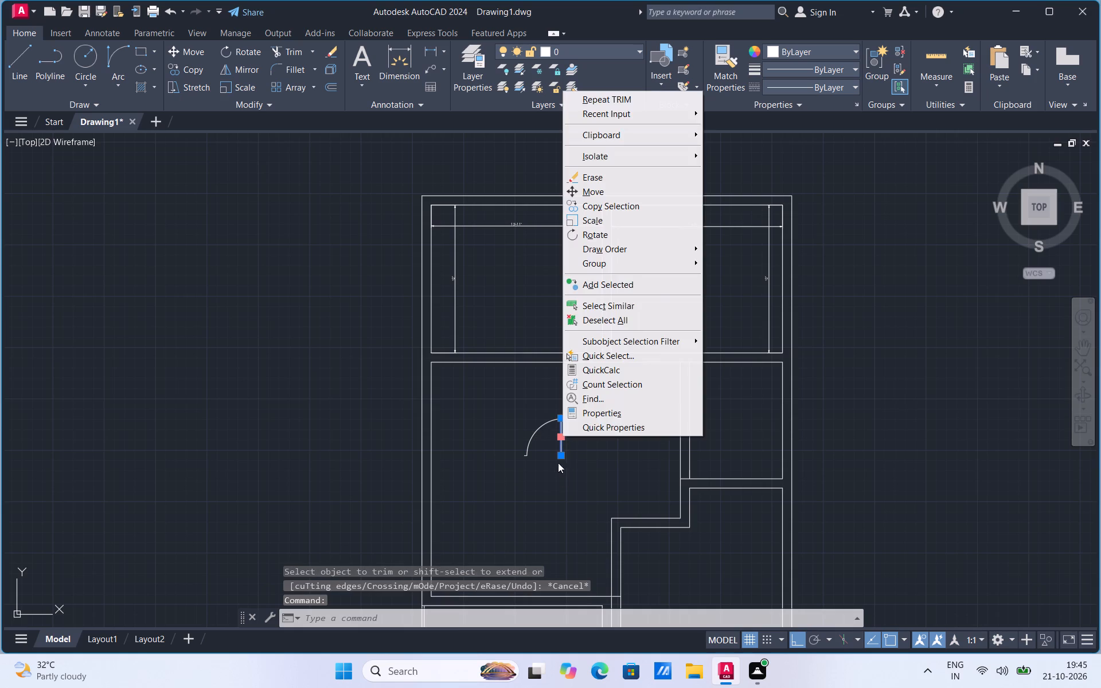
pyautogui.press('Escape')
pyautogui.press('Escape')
# Group the door's arc, vertical line and two base stubs into one object.
pyautogui.click(504, 477)
pyautogui.click(607, 396)
pyautogui.rightClick(592, 414)
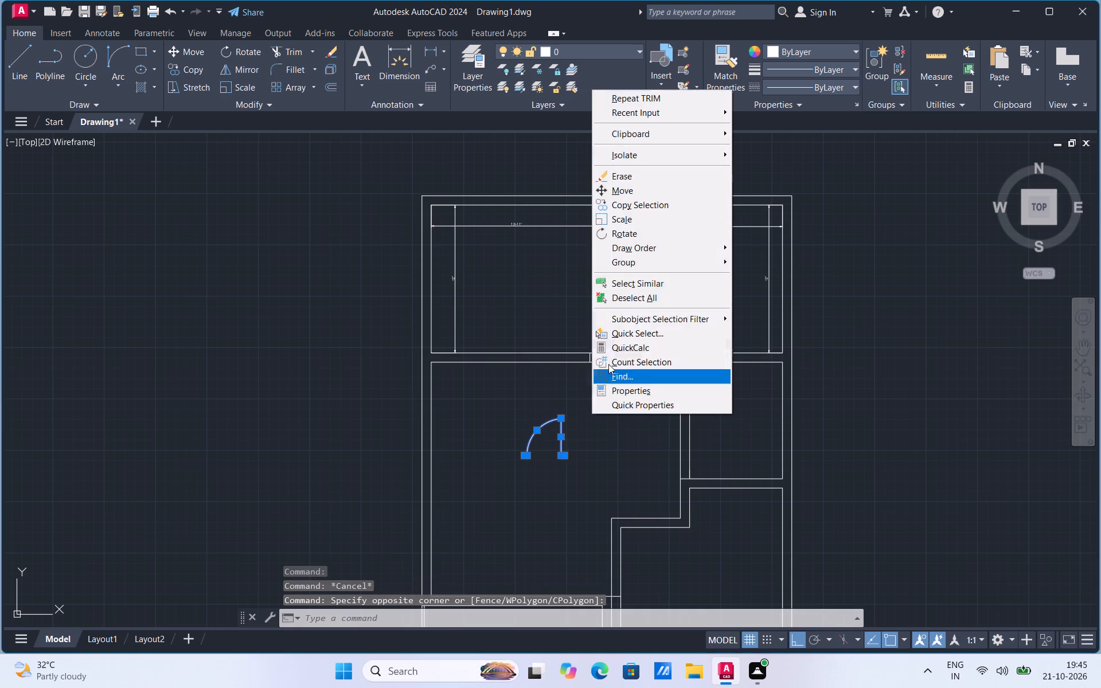
pyautogui.click(634, 267)
pyautogui.click(765, 264)
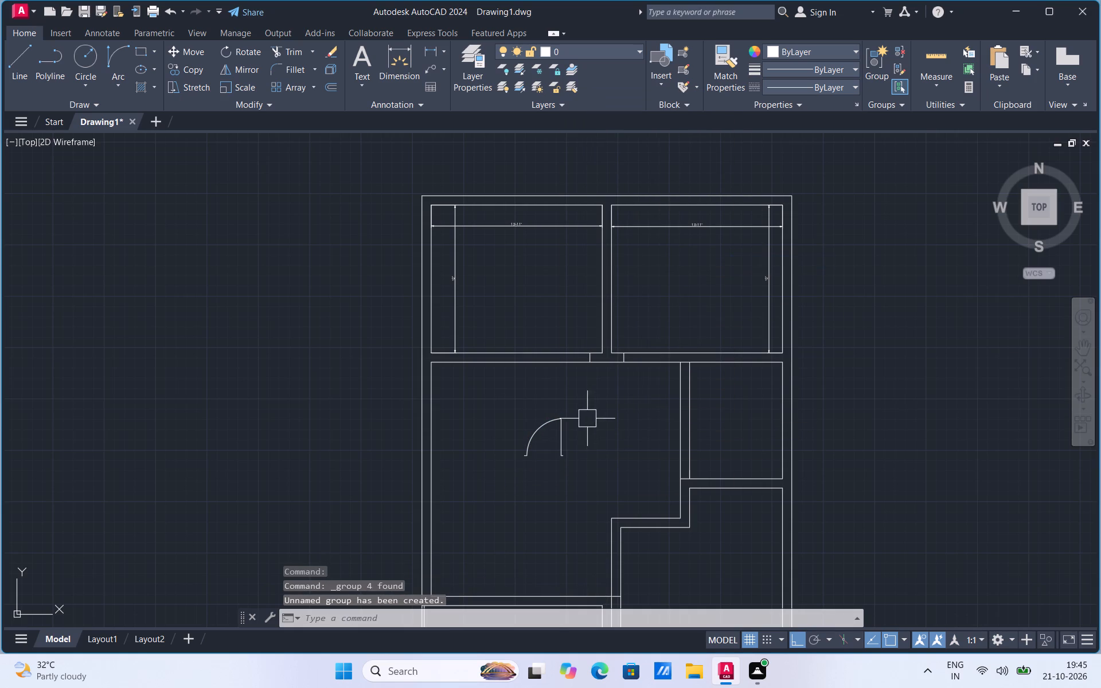
# Move the door group by its lower-right end onto the midpoint of the upper-left room's jamb line.
pyautogui.click(567, 443)
pyautogui.rightClick(567, 443)
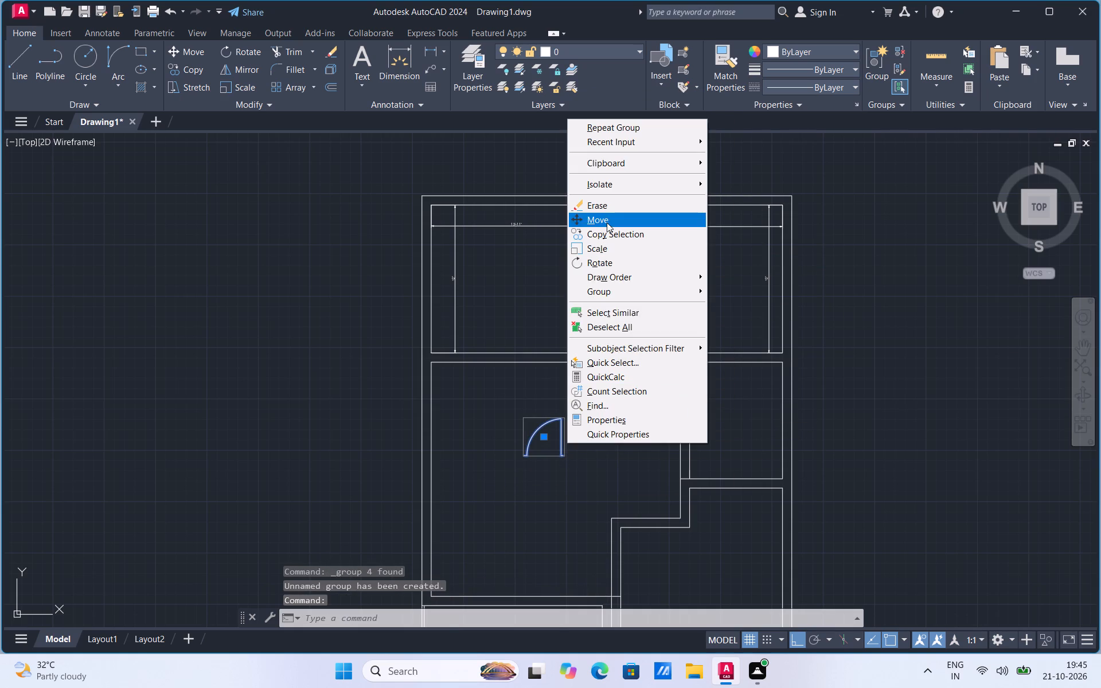
pyautogui.click(607, 222)
pyautogui.scroll(1, 579, 454)
pyautogui.click(552, 460)
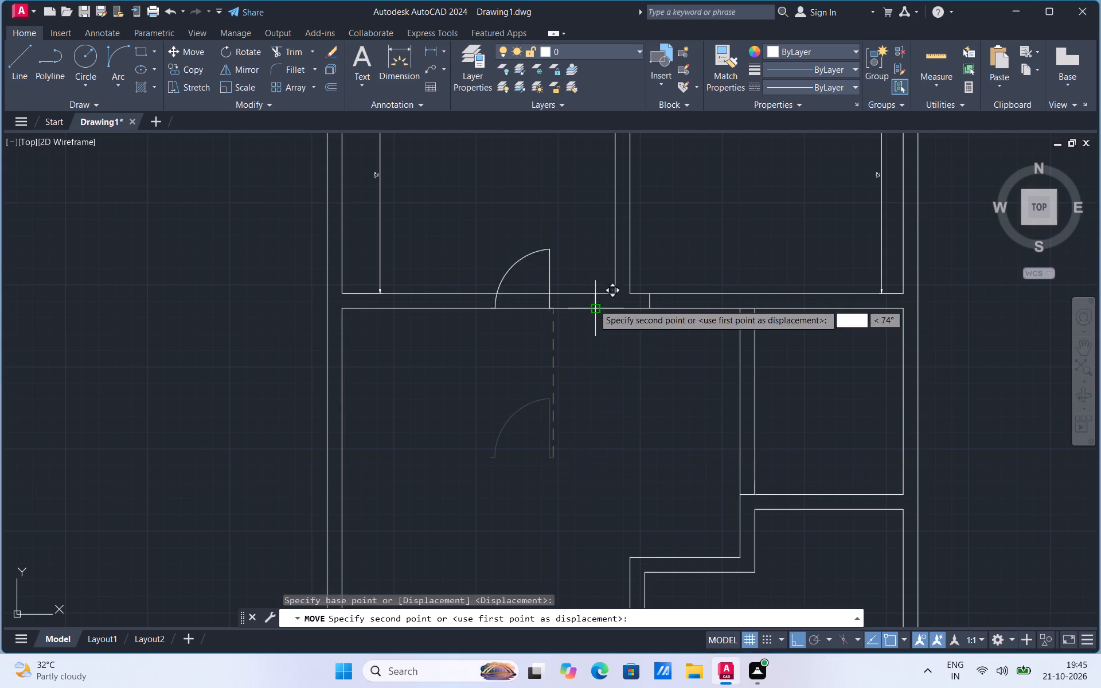
pyautogui.click(595, 298)
# Copy the upper-left door group by its lower-left end onto the midpoint of the upper-right room's jamb line.
pyautogui.scroll(1, 622, 264)
pyautogui.click(582, 273)
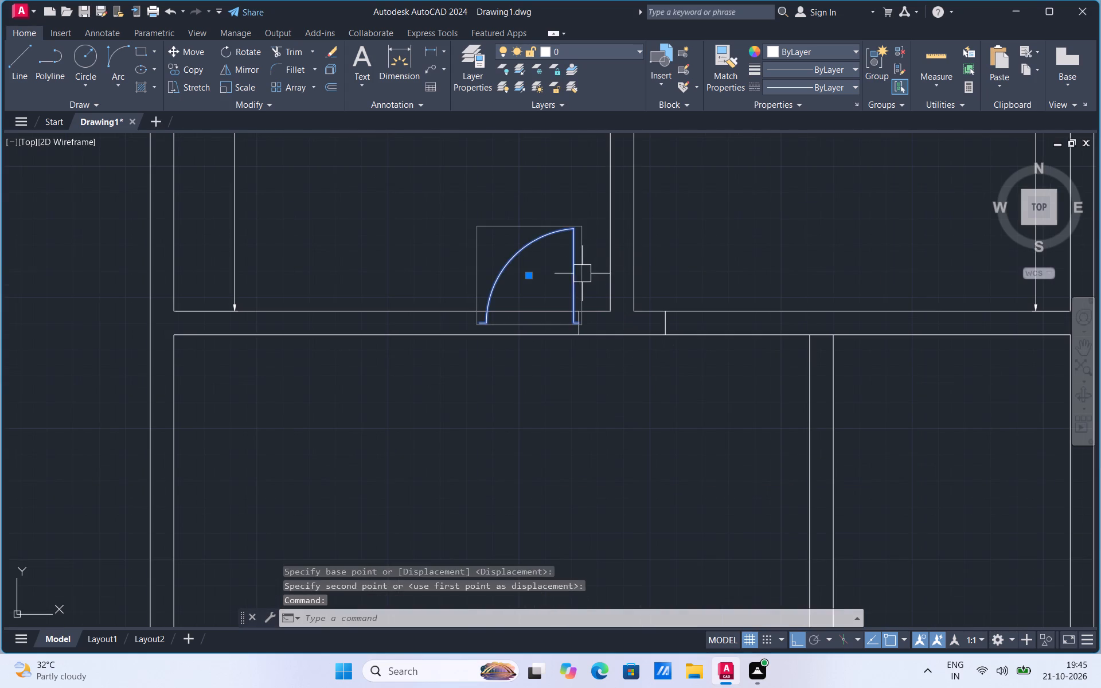
pyautogui.rightClick(560, 290)
pyautogui.click(598, 411)
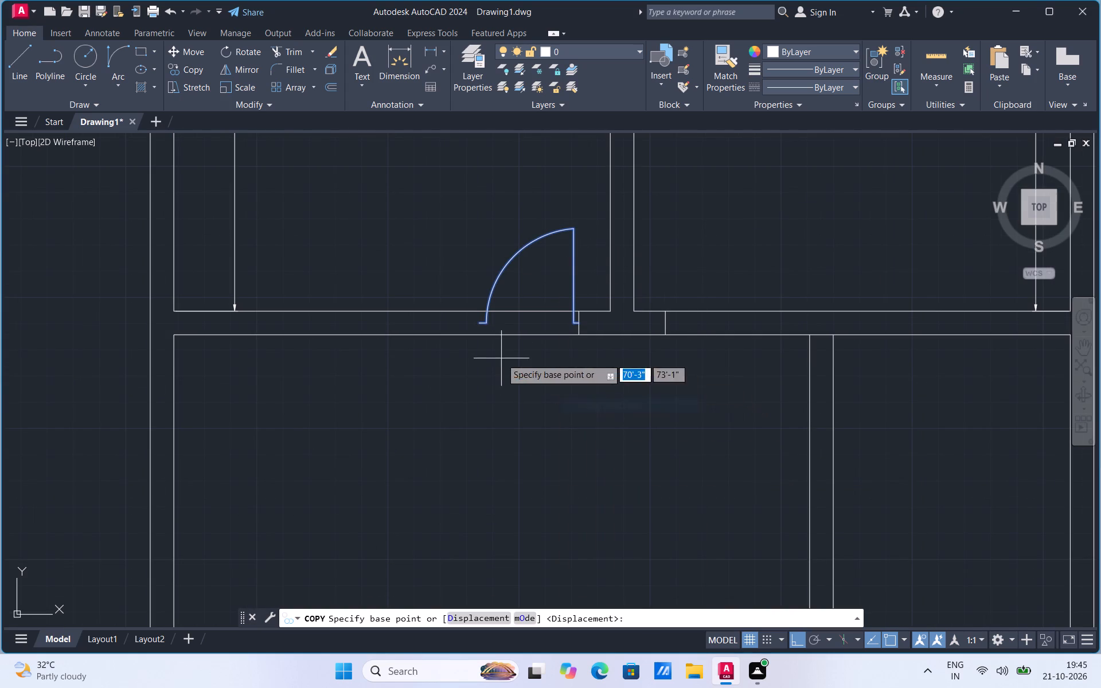
pyautogui.click(475, 325)
pyautogui.click(665, 324)
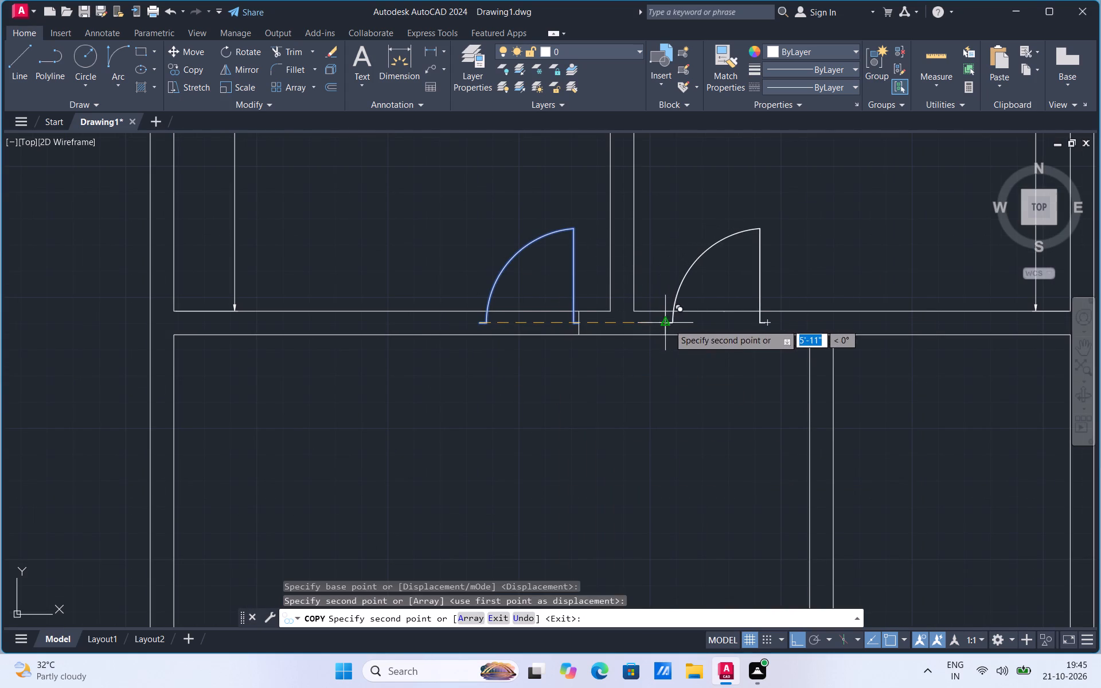
pyautogui.press('Escape')
# Mirror the copied door about a vertical line through its lower-right end, erasing the source door.
pyautogui.click(758, 276)
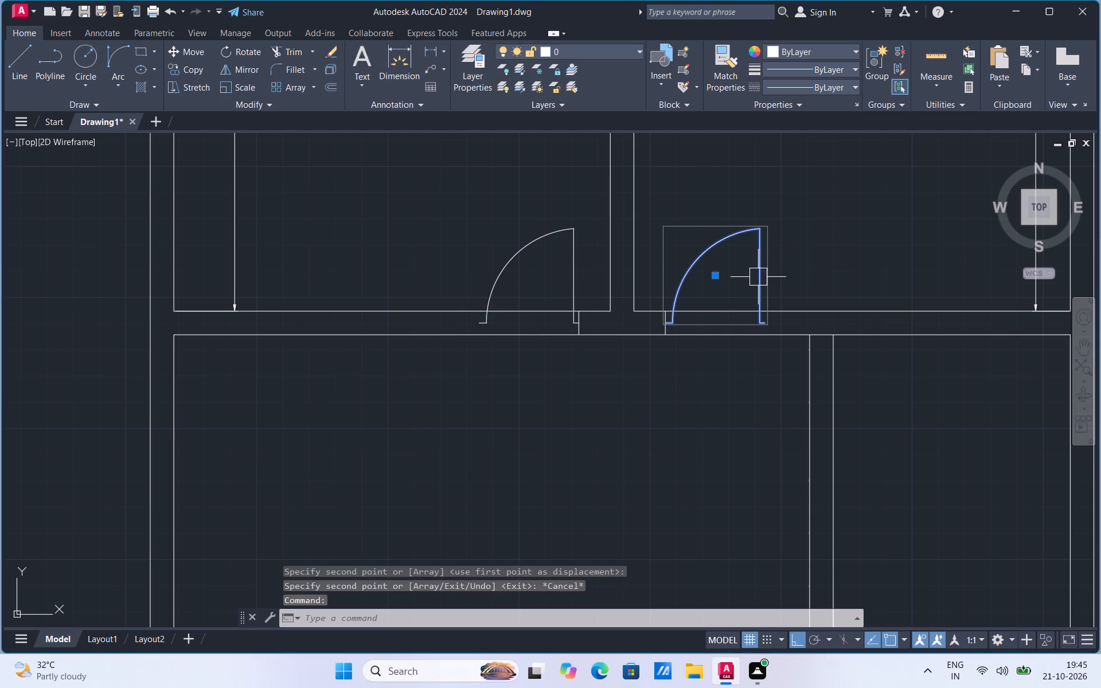
pyautogui.write('mi')
pyautogui.click(806, 312)
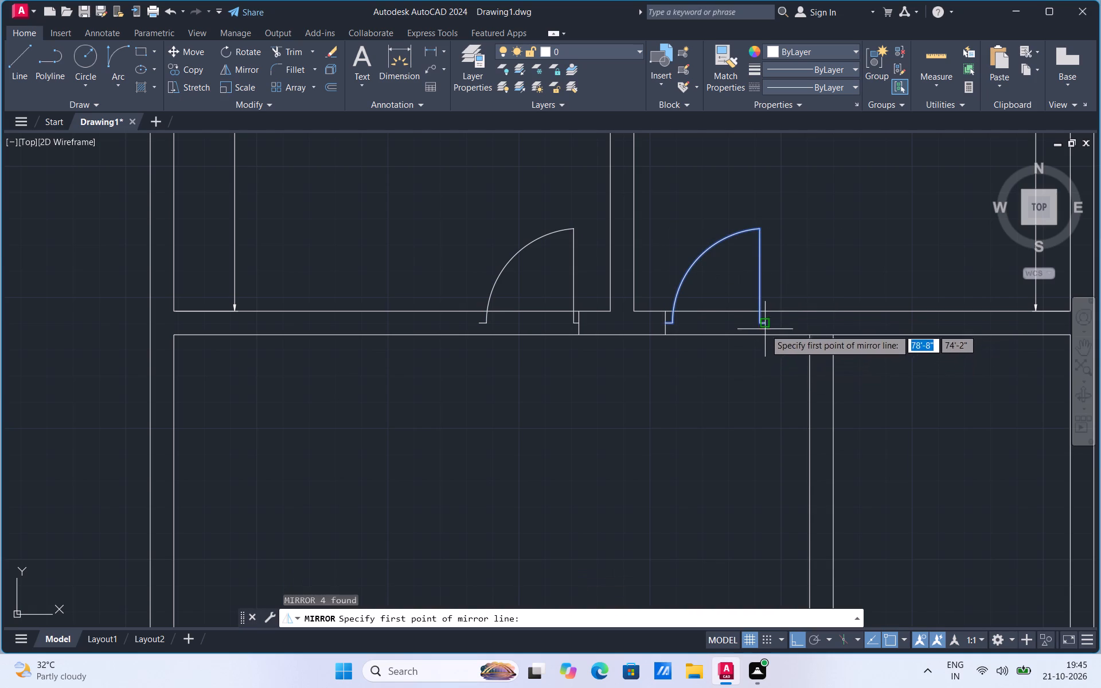
pyautogui.click(768, 326)
pyautogui.click(763, 363)
pyautogui.moveTo(775, 394); pyautogui.dragTo(762, 363)
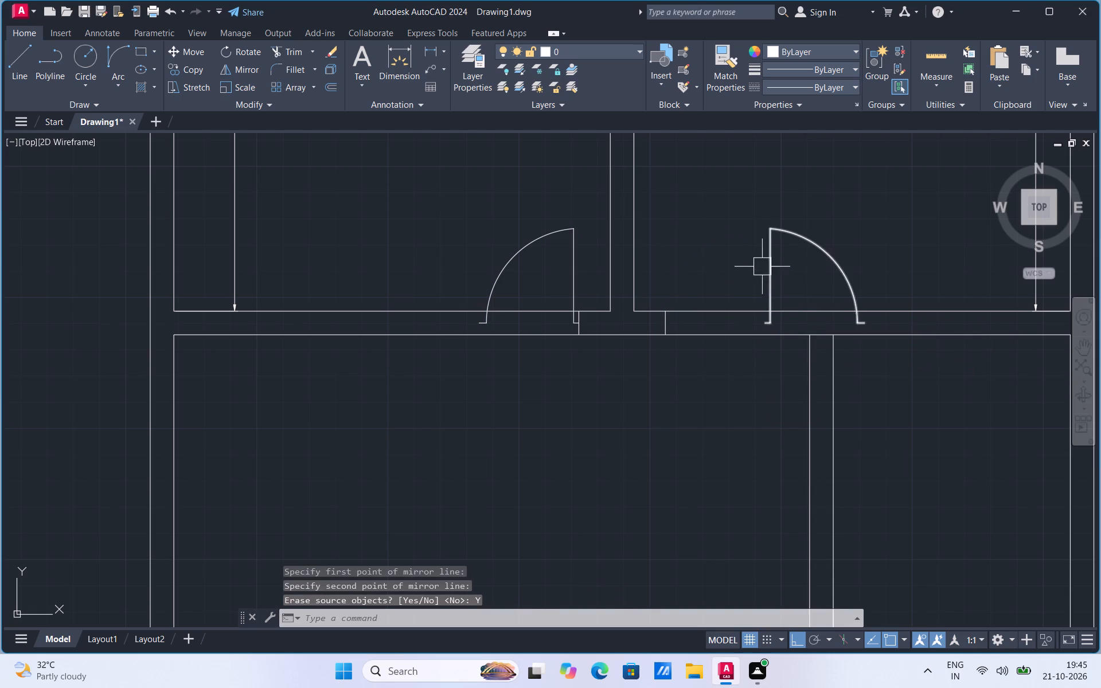
# Move the mirrored door by its lower-left end onto the midpoint of the upper-right room's jamb line.
pyautogui.click(770, 269)
pyautogui.rightClick(770, 269)
pyautogui.click(798, 369)
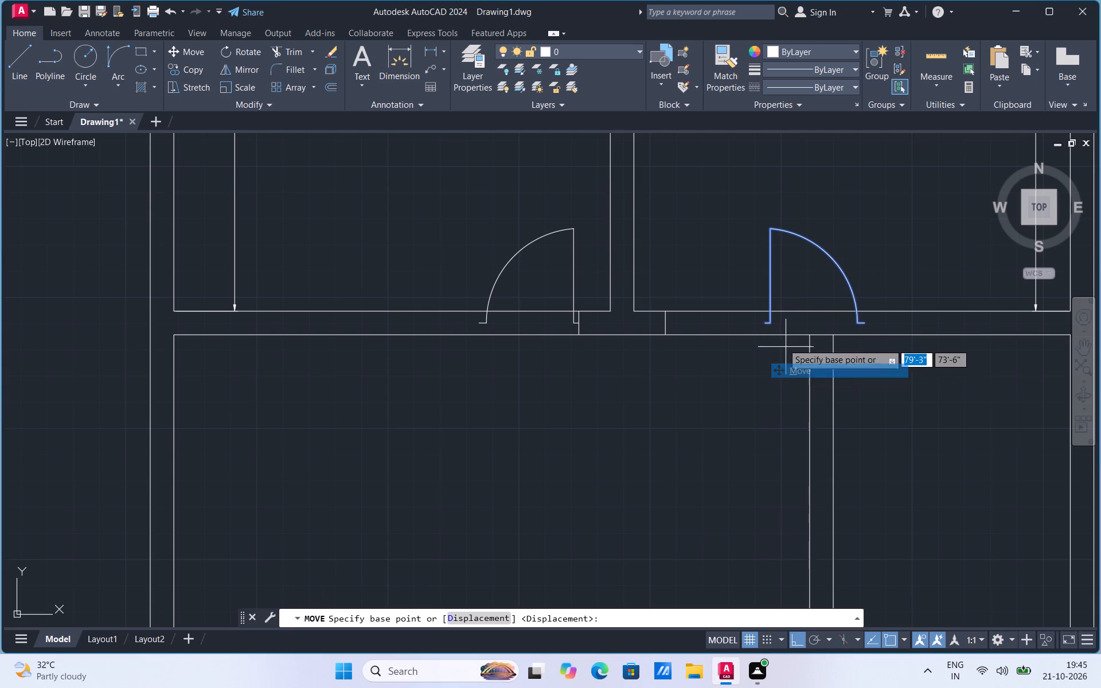
pyautogui.click(768, 324)
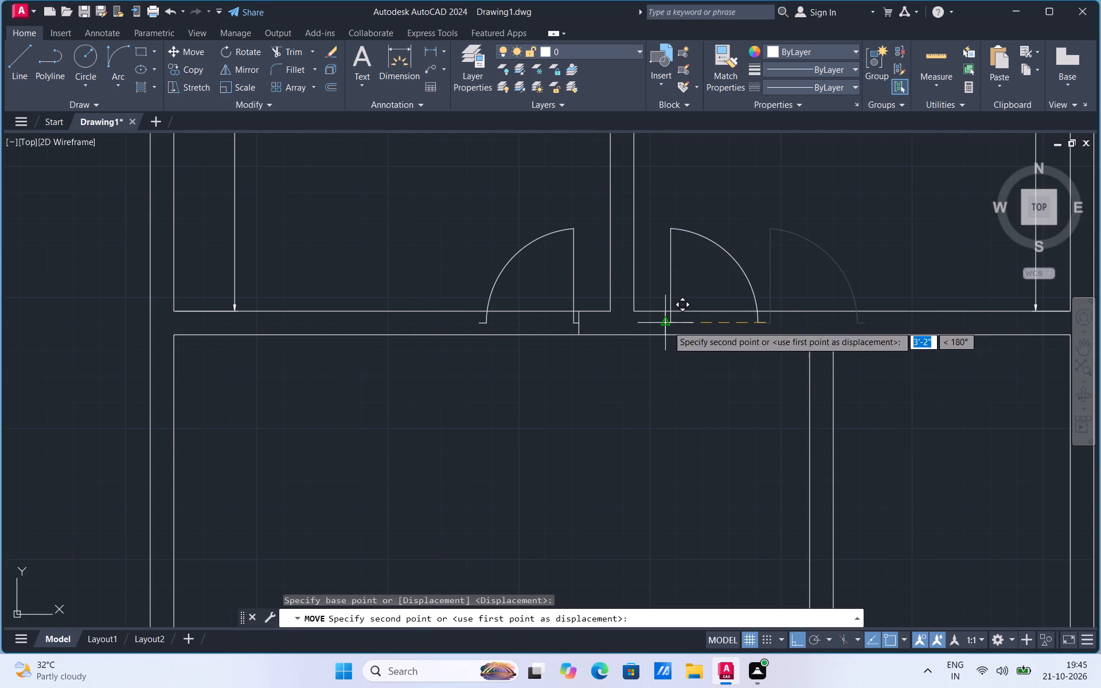
pyautogui.click(667, 326)
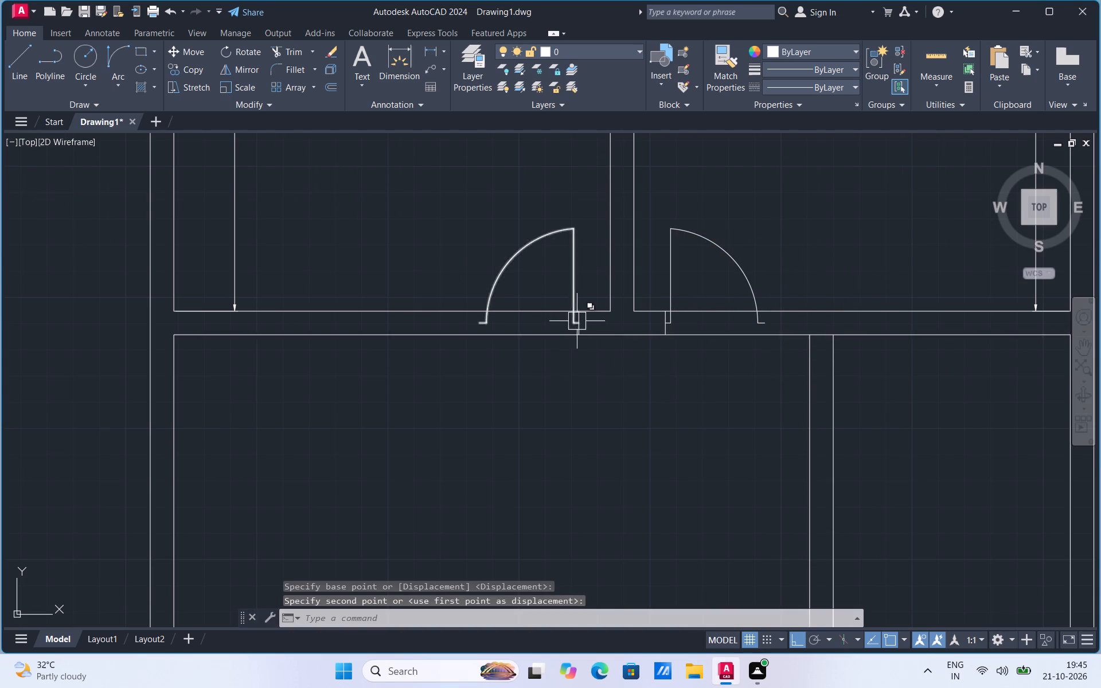
# Copy the upper-left room's jamb line by its midpoint to the arc-side base stub ends of both doors.
pyautogui.scroll(3, 577, 321)
pyautogui.click(585, 345)
pyautogui.rightClick(585, 345)
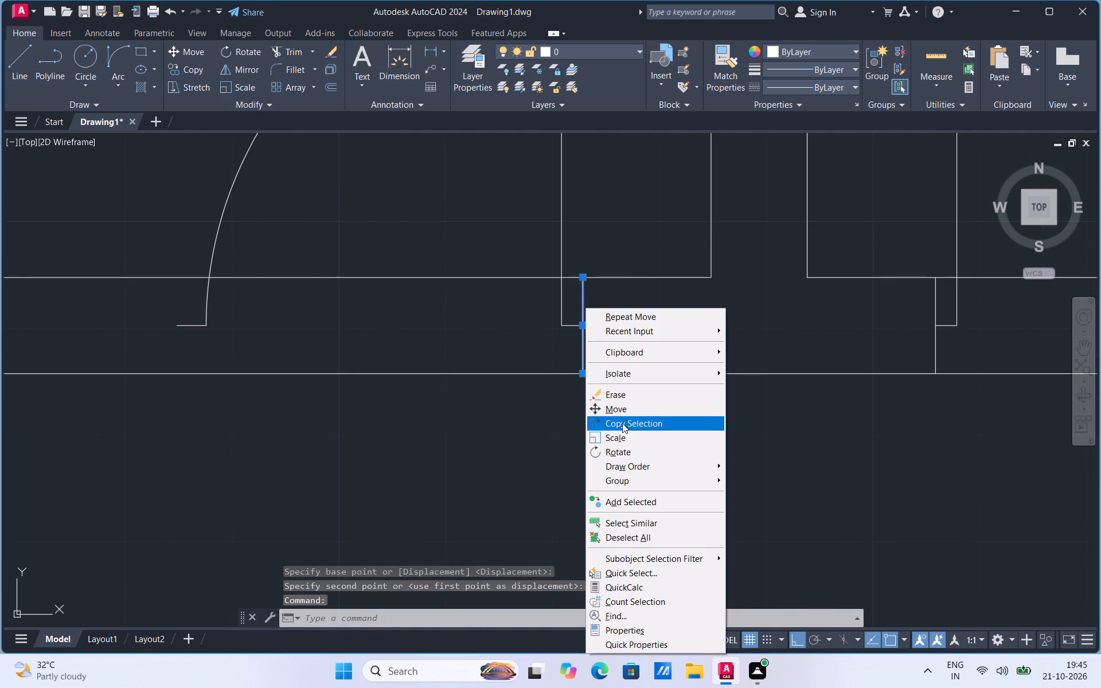
pyautogui.click(623, 423)
pyautogui.click(578, 326)
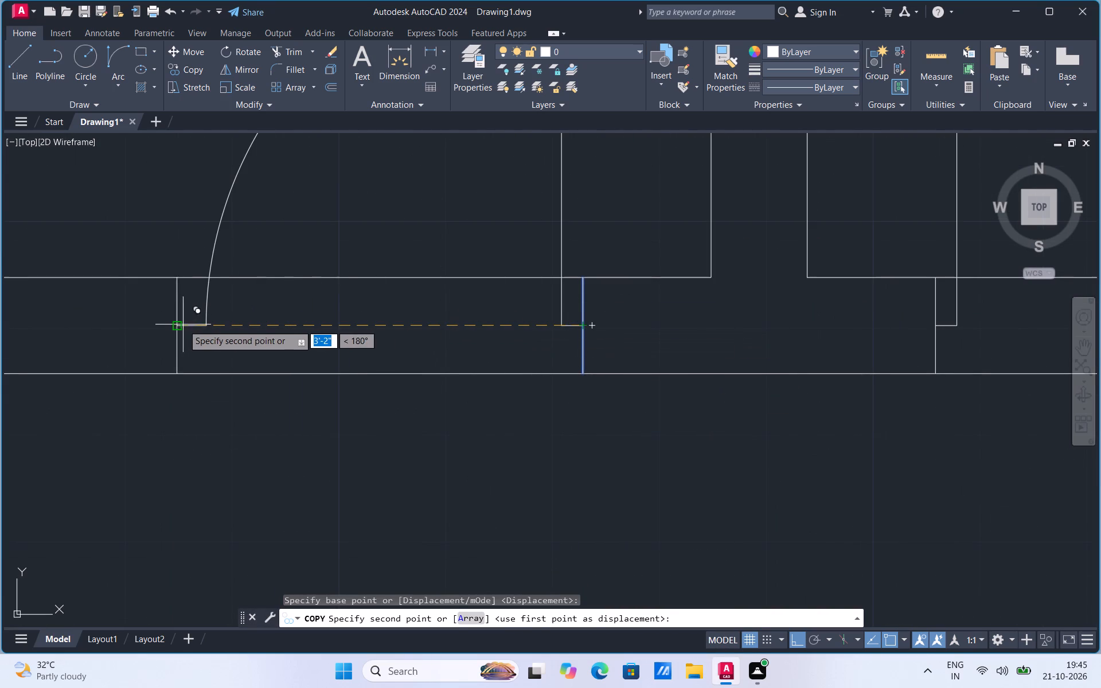
pyautogui.click(179, 326)
pyautogui.scroll(-2, 237, 479)
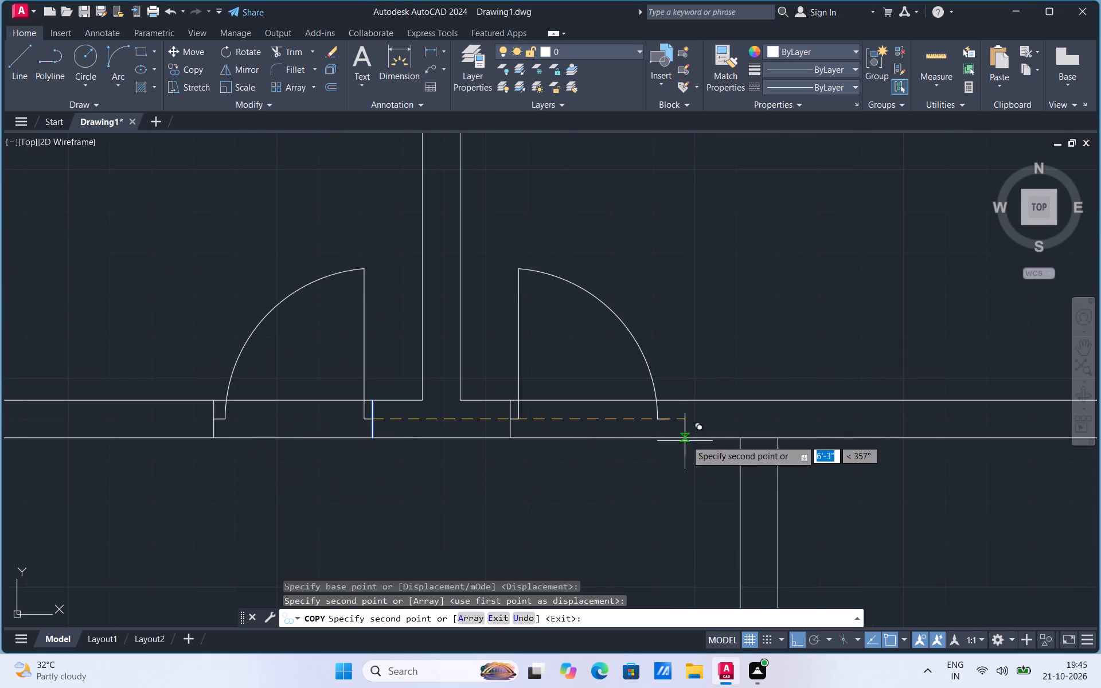
pyautogui.click(667, 420)
pyautogui.press('Escape')
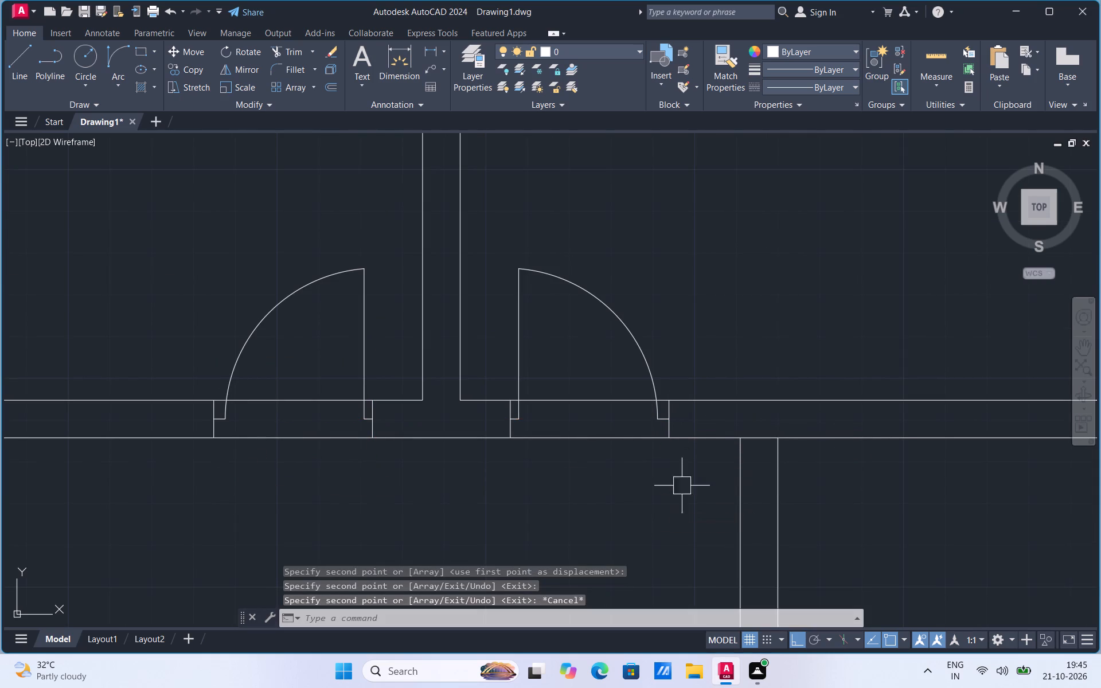
# Trim the cross-wall lines between the upper-left door's jambs, including the short leftovers beside each jamb.
pyautogui.click(285, 53)
pyautogui.click(296, 50)
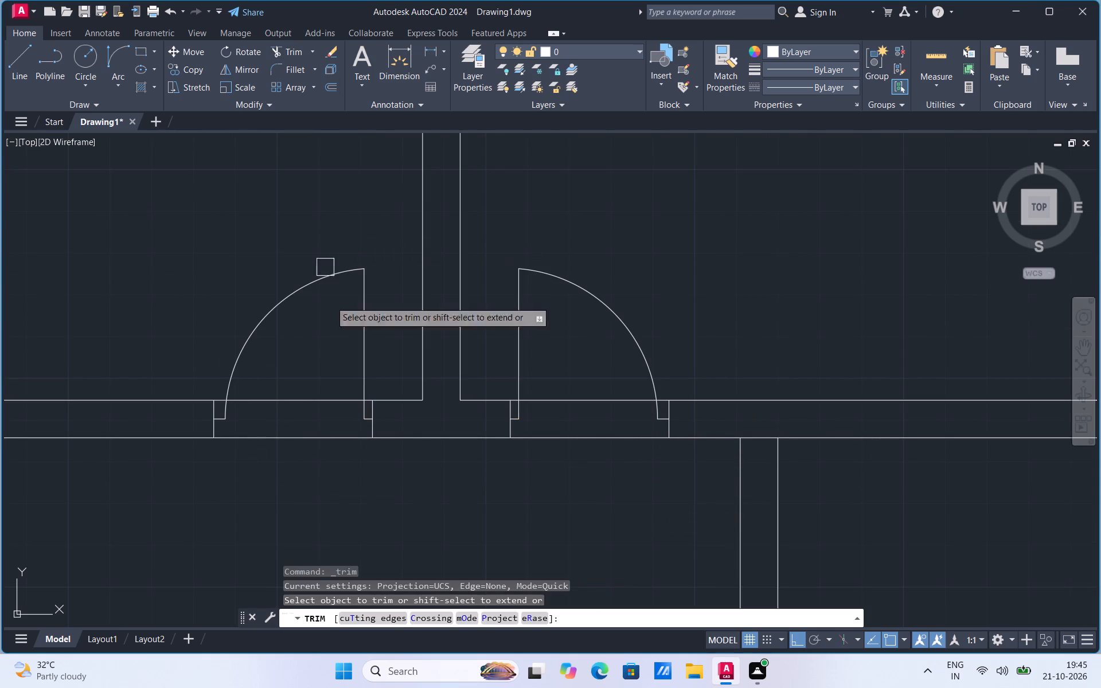
pyautogui.moveTo(326, 376); pyautogui.dragTo(329, 485)
pyautogui.scroll(2, 220, 388)
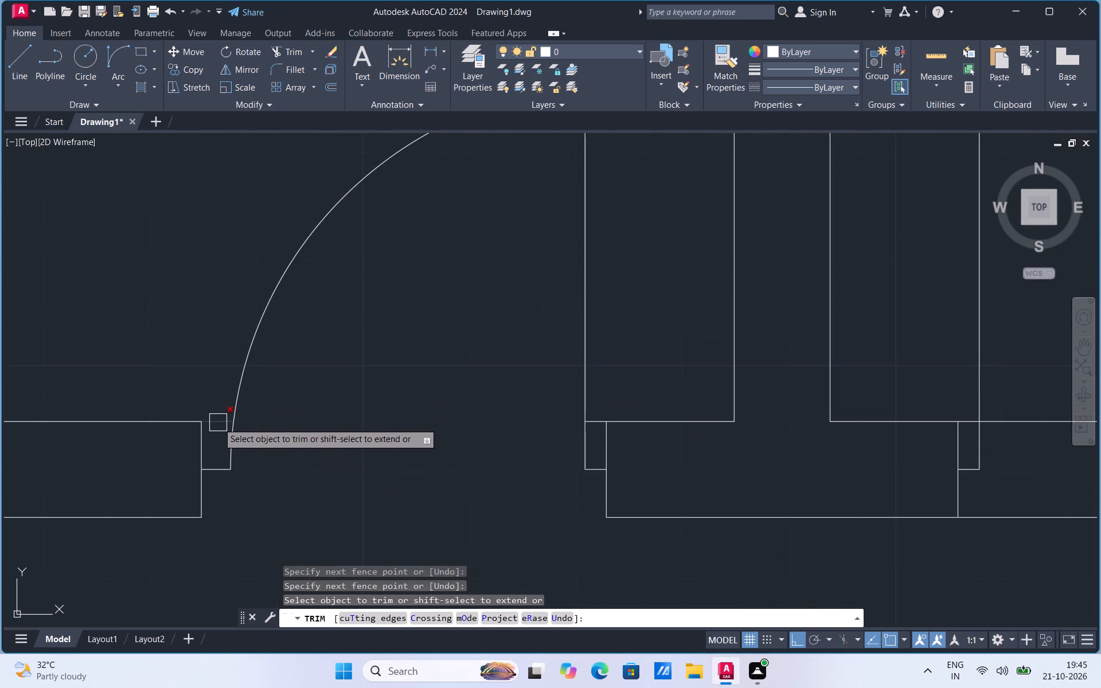
pyautogui.click(218, 423)
pyautogui.click(595, 416)
pyautogui.scroll(-1, 366, 409)
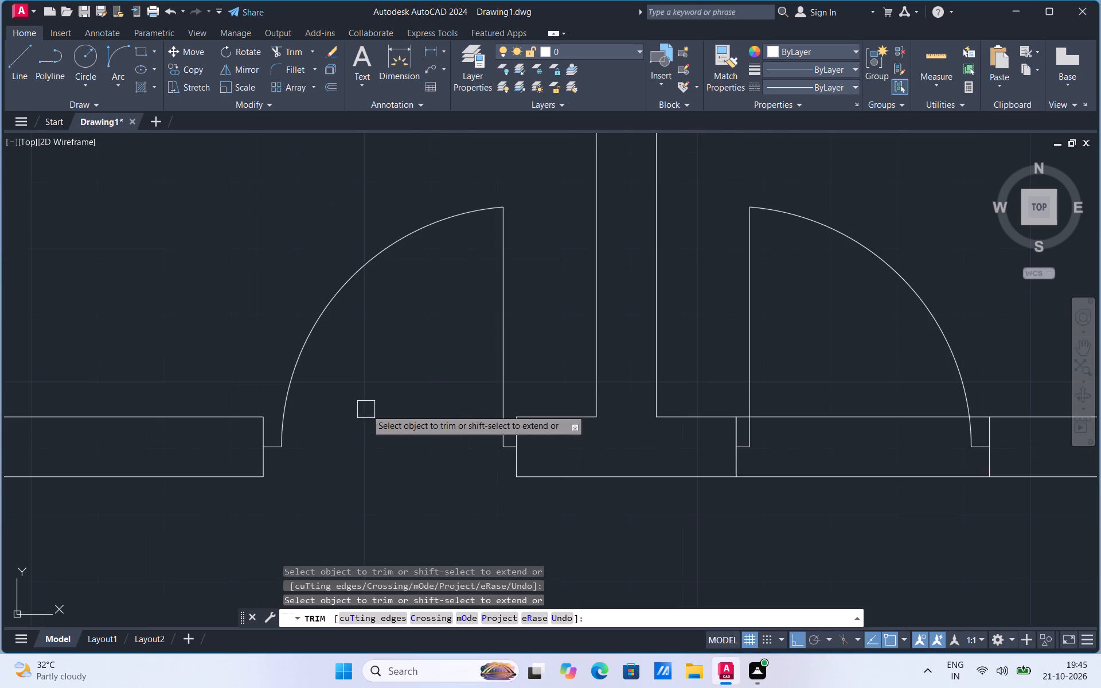
# Trim the cross-wall lines between the upper-right door's jambs, including the short leftovers beside each jamb.
pyautogui.moveTo(849, 398); pyautogui.dragTo(850, 519)
pyautogui.scroll(2, 760, 431)
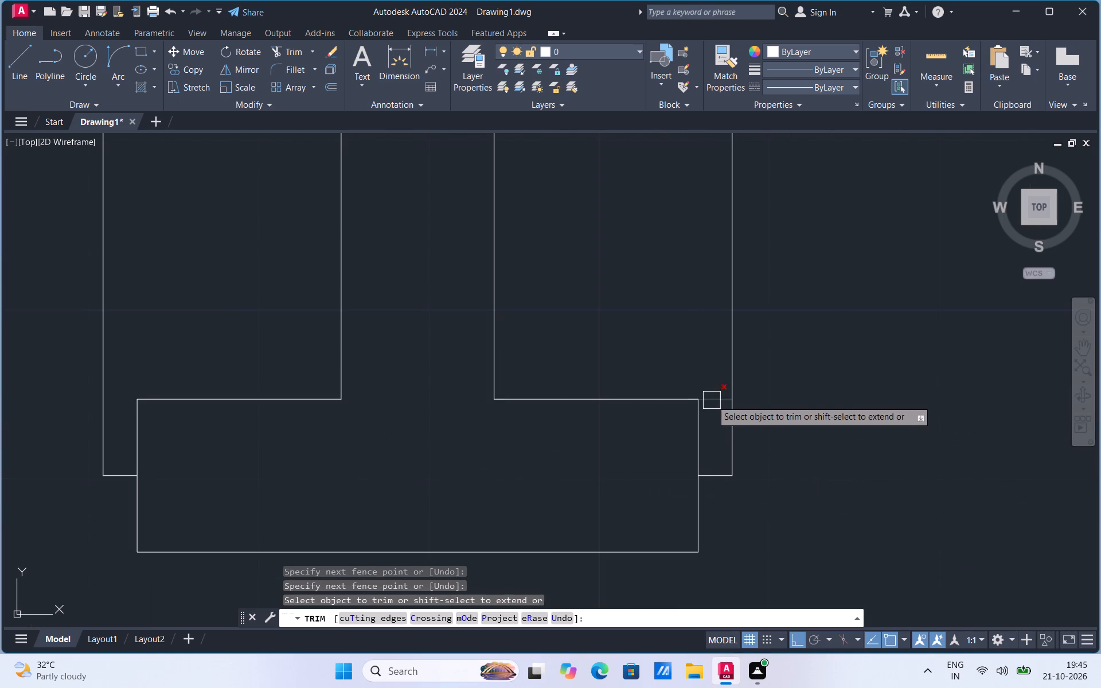
pyautogui.click(712, 400)
pyautogui.scroll(-3, 587, 438)
pyautogui.scroll(3, 861, 428)
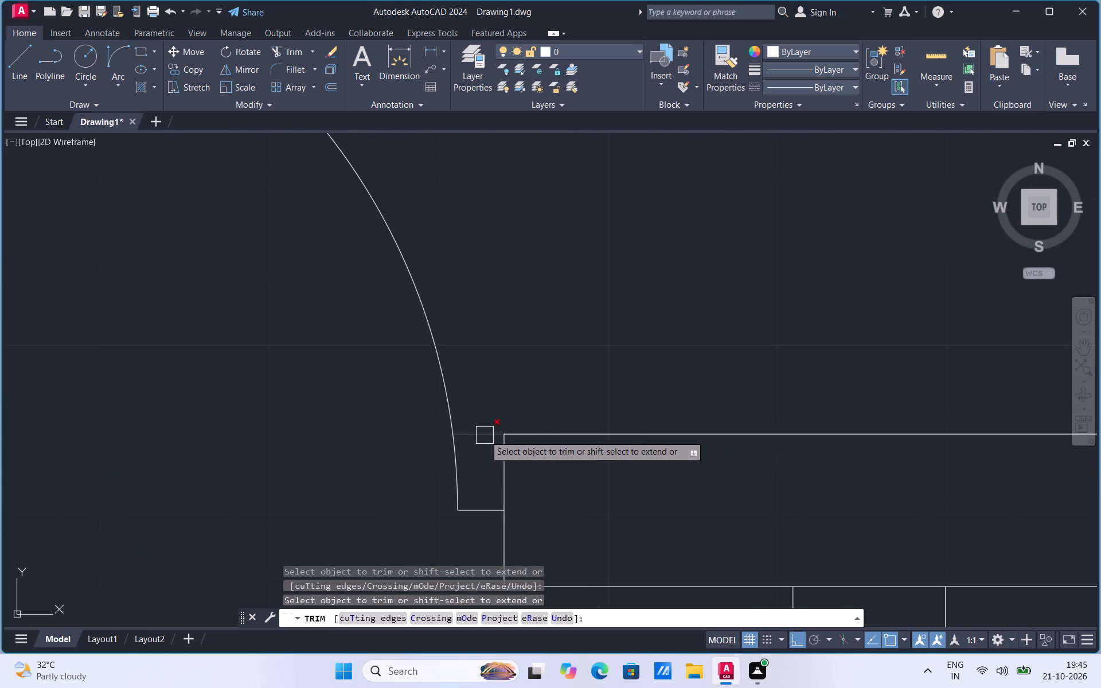
pyautogui.moveTo(482, 435); pyautogui.dragTo(487, 432)
pyautogui.scroll(-5, 652, 367)
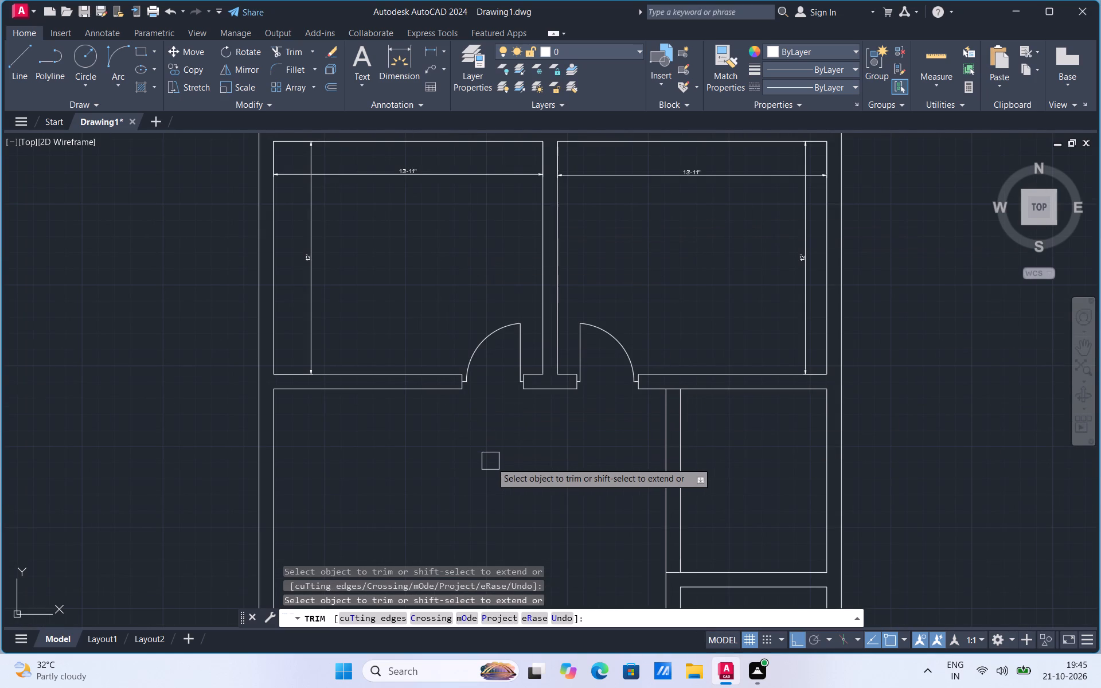
pyautogui.press('Escape')
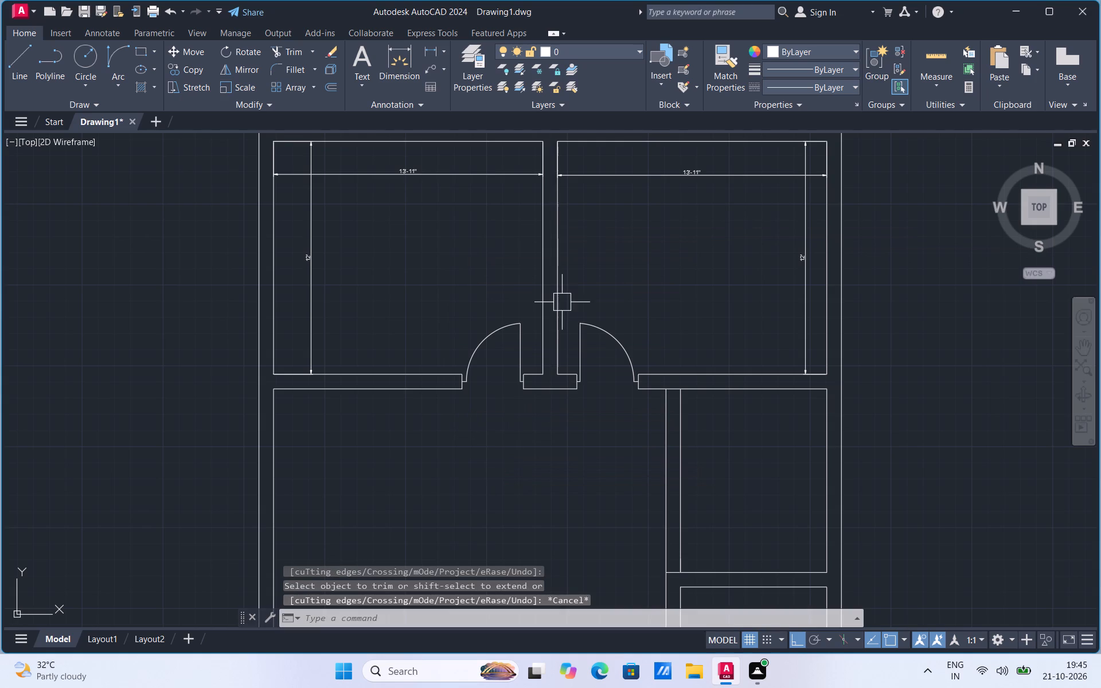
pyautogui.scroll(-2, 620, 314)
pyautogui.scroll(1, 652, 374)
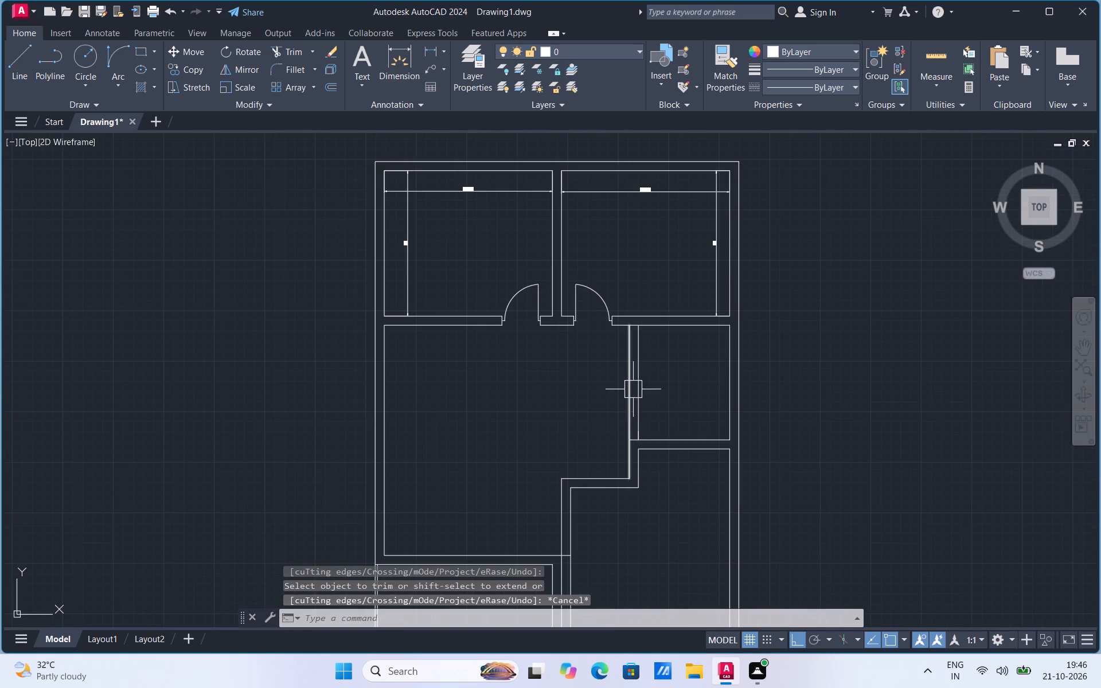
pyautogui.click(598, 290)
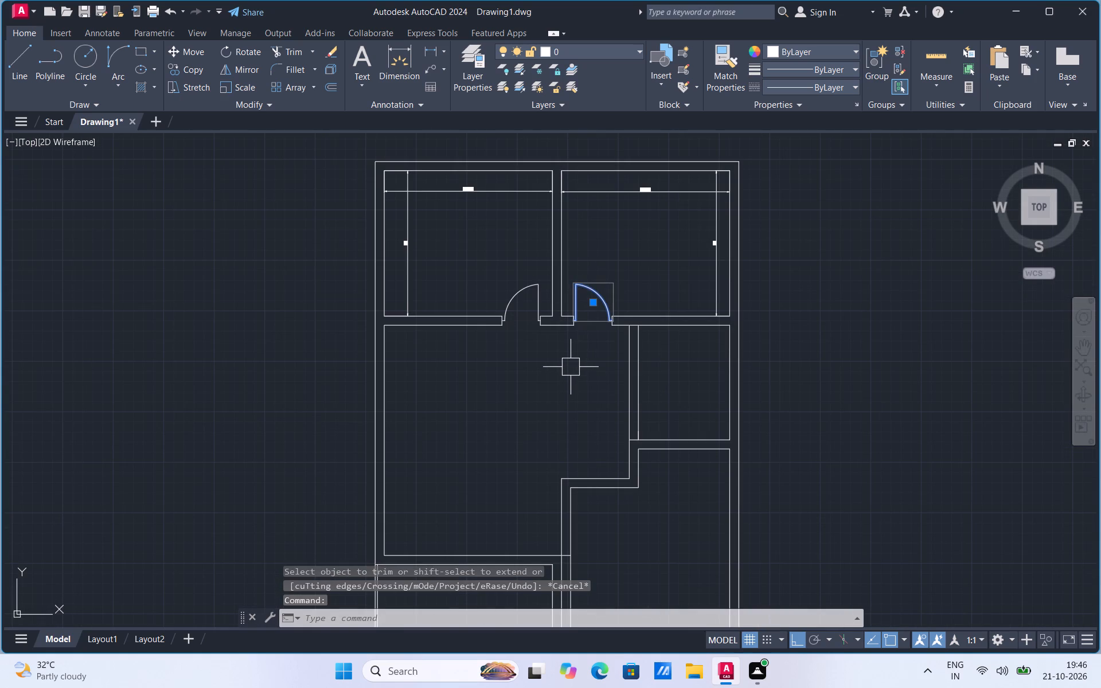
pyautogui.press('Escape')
# Draw a short vertical line across the lower-left room's top wall, up from that room's upper-right inner corner.
pyautogui.scroll(-2, 537, 350)
pyautogui.scroll(2, 522, 461)
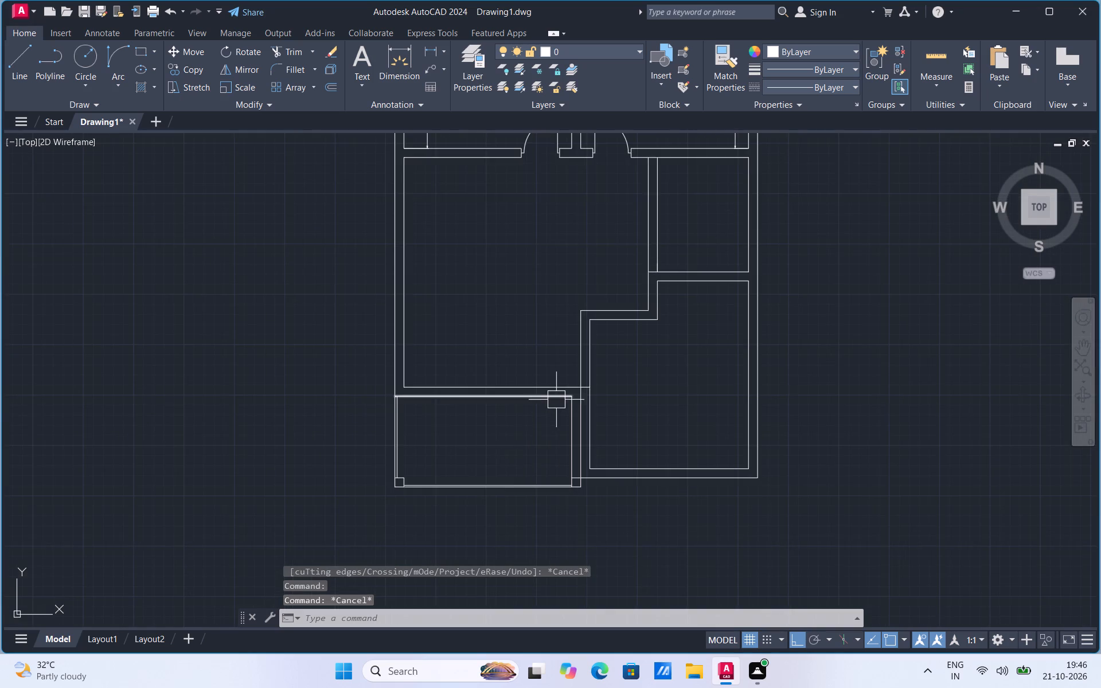
pyautogui.scroll(2, 556, 400)
pyautogui.click(17, 81)
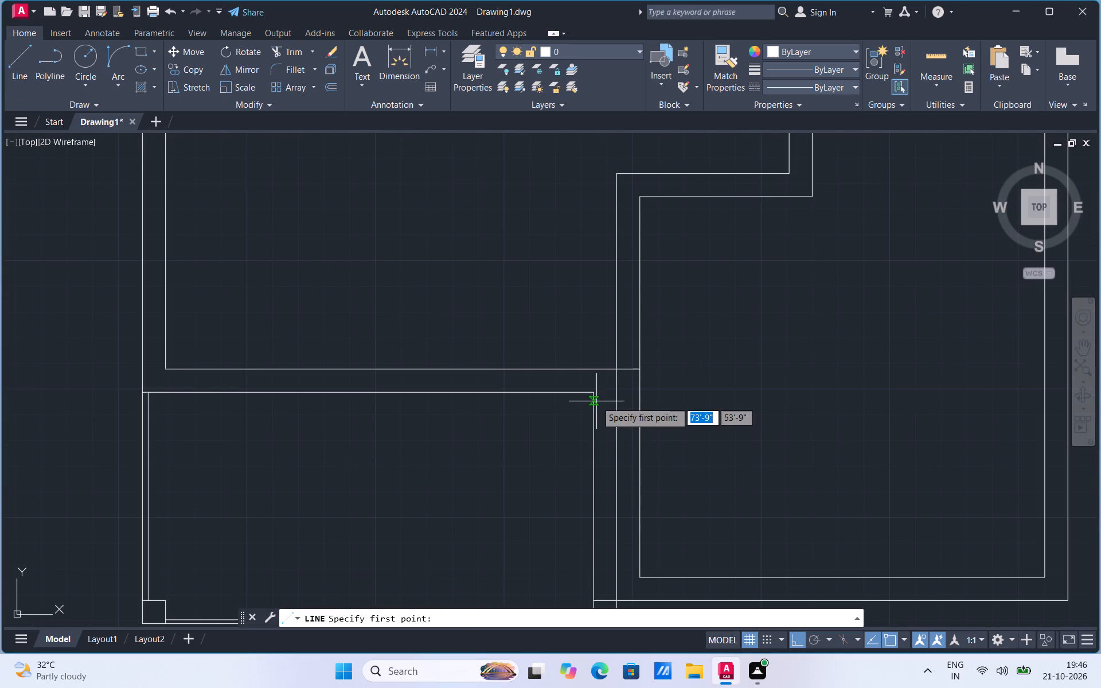
pyautogui.click(594, 392)
pyautogui.click(594, 368)
pyautogui.press('Escape')
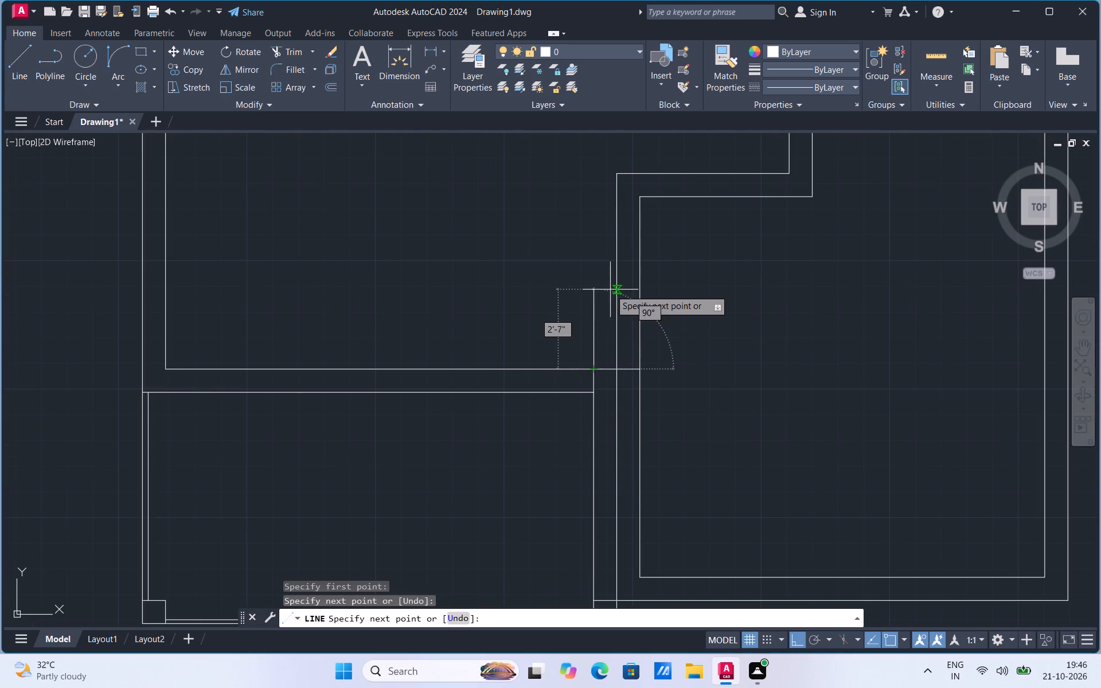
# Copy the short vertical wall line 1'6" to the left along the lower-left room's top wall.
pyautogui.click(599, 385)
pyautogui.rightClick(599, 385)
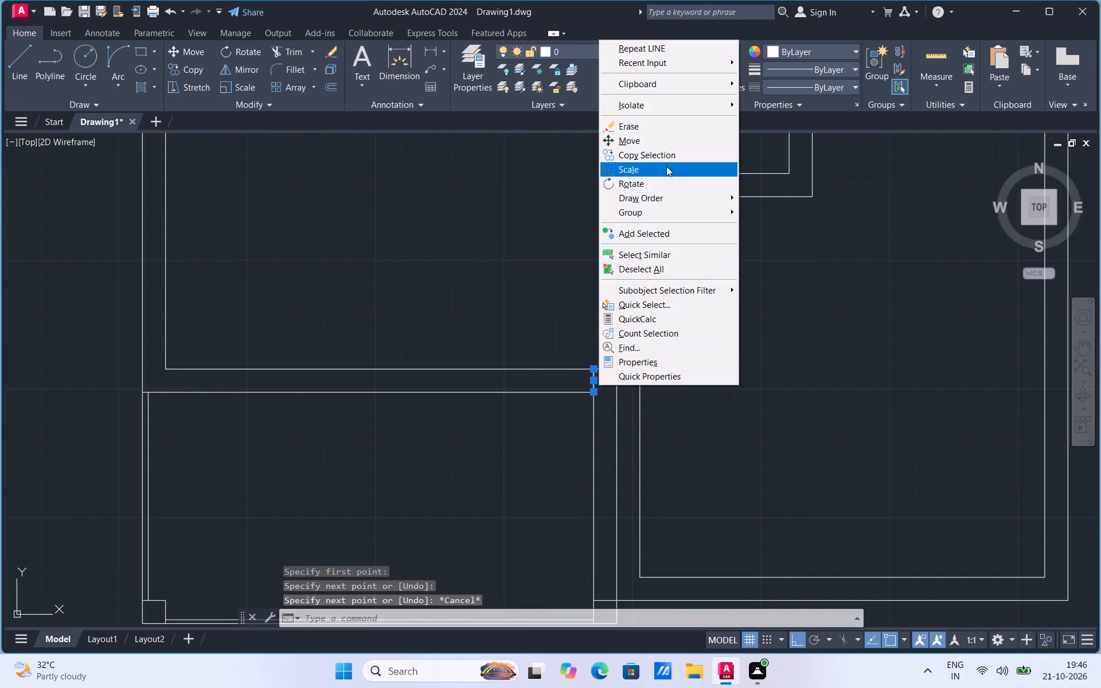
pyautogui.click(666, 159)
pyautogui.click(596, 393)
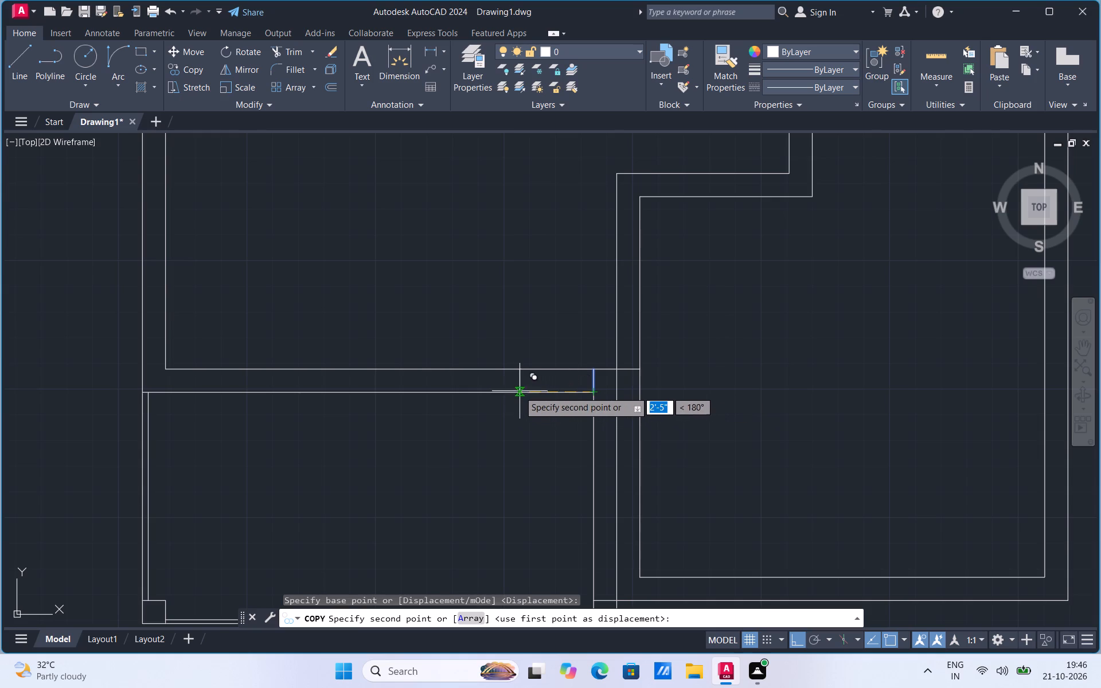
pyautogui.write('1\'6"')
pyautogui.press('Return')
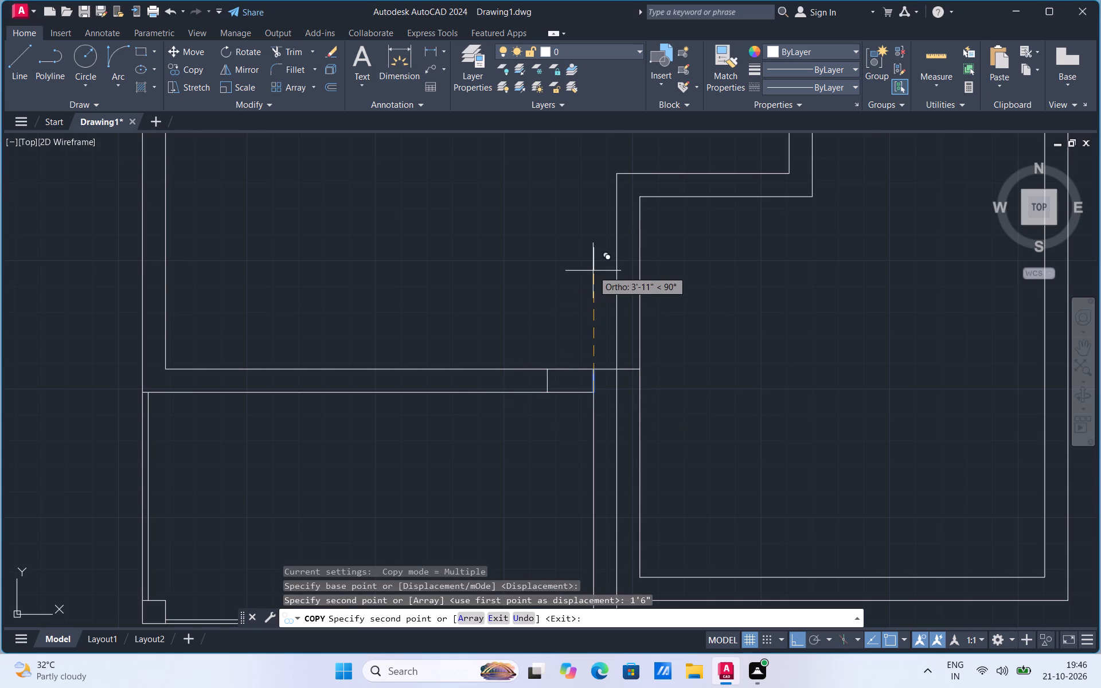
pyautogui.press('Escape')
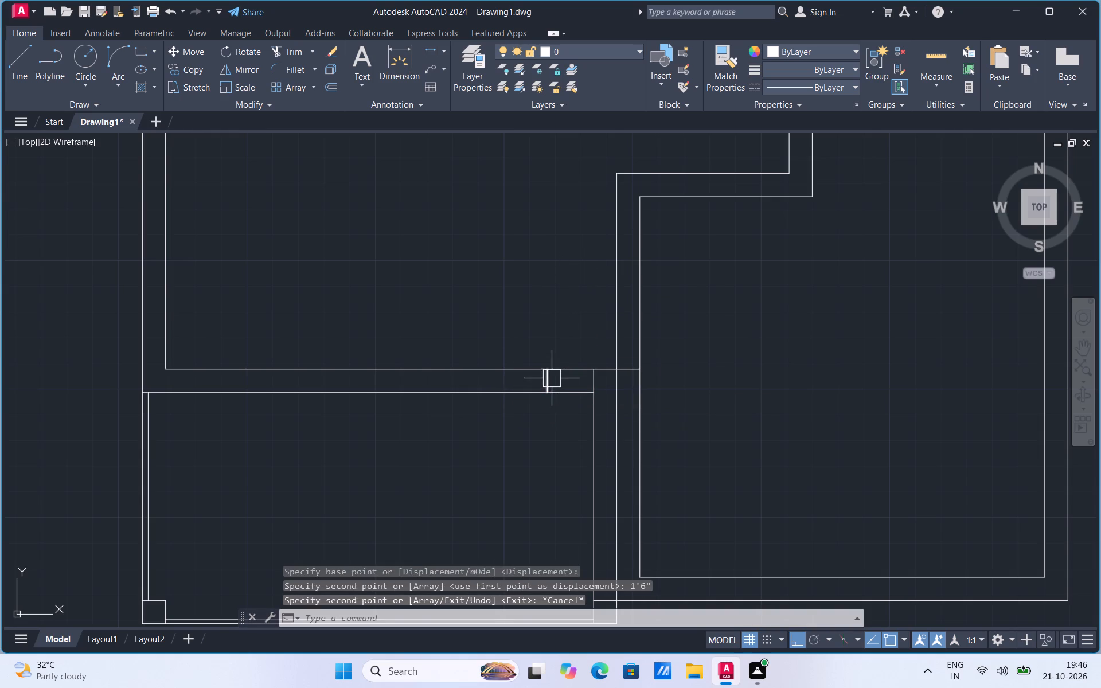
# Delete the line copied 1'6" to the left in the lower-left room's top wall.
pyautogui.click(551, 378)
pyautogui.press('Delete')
# Copy the short vertical line at the lower-left room's upper-right corner 2' to the left as a door jamb.
pyautogui.scroll(1, 607, 384)
pyautogui.click(583, 375)
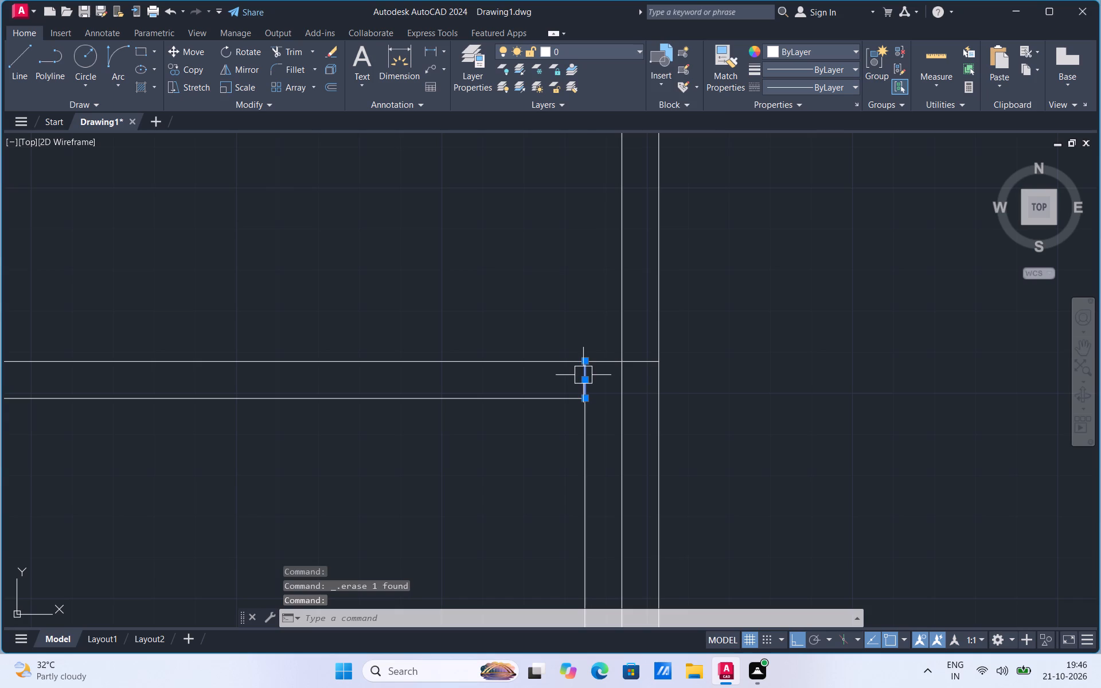
pyautogui.rightClick(583, 375)
pyautogui.click(638, 145)
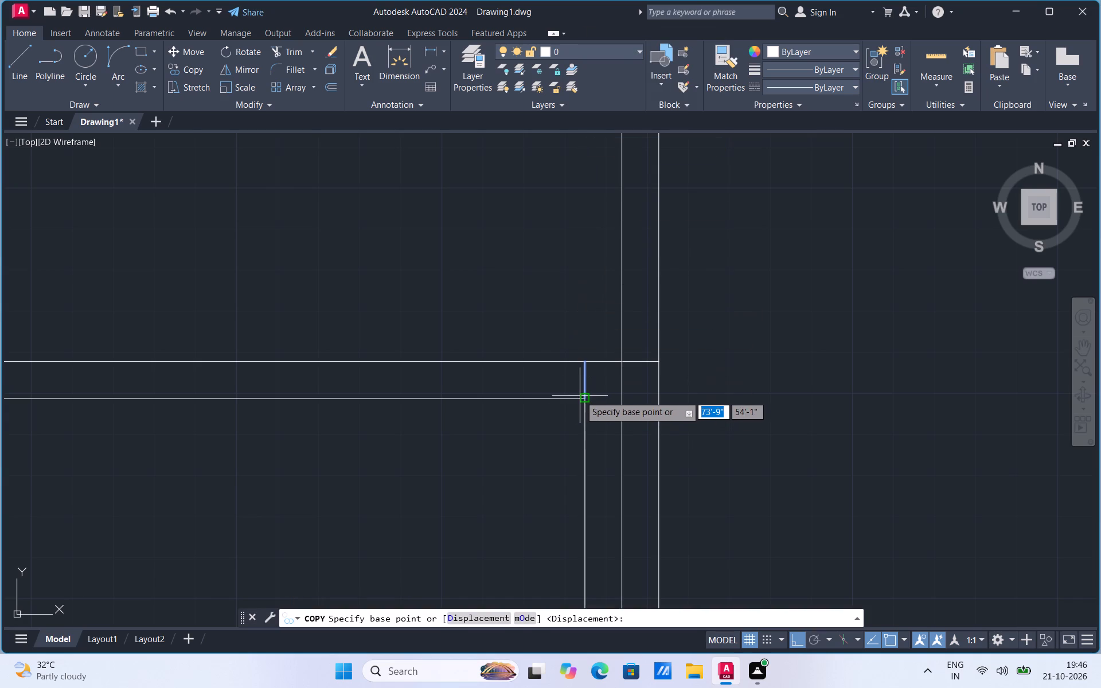
pyautogui.click(583, 397)
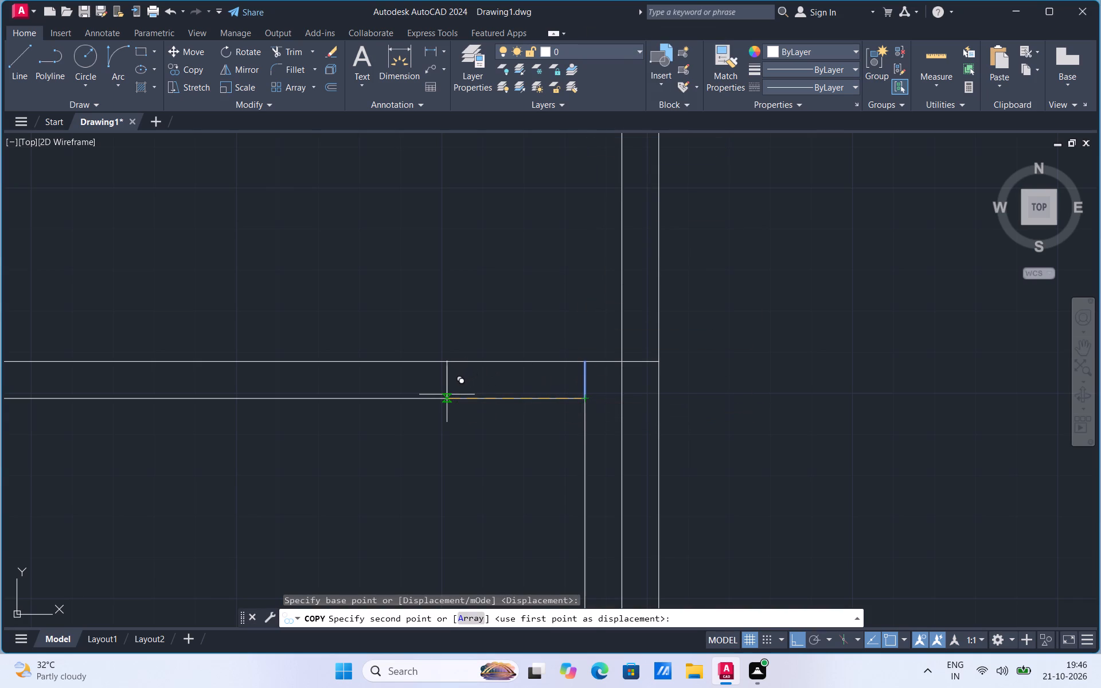
pyautogui.write("2'")
pyautogui.press('Return')
pyautogui.press('Escape')
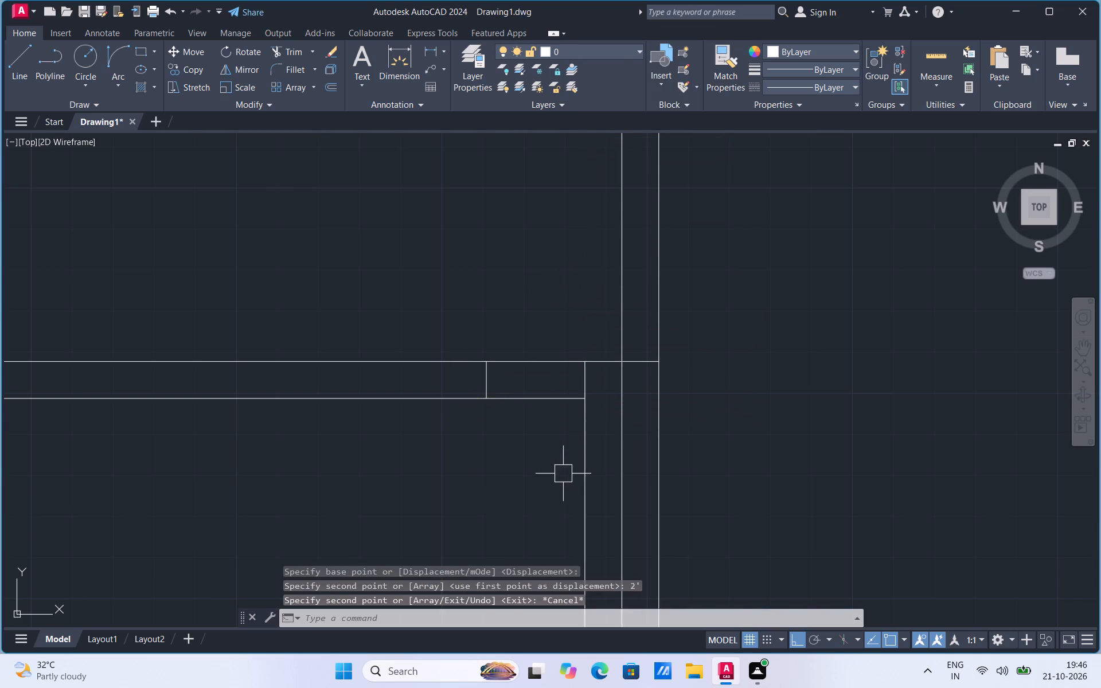
# Copy the upper-left room's door symbol down to the midpoint of the jamb line in the lower-left room's top wall.
pyautogui.scroll(-3, 560, 479)
pyautogui.click(541, 187)
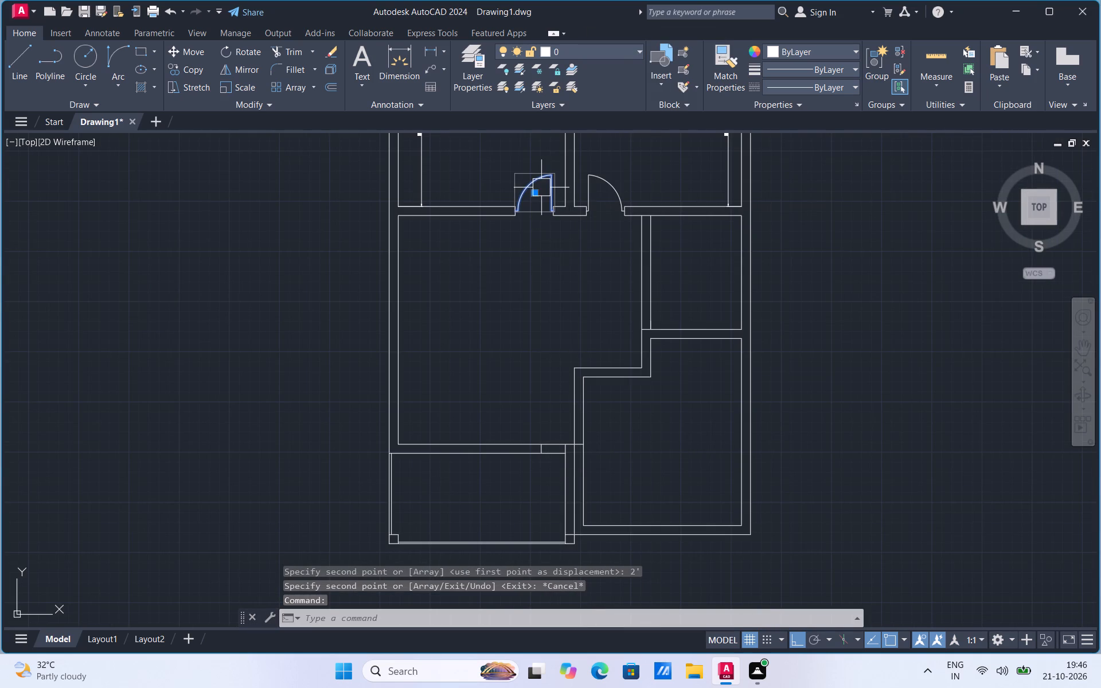
pyautogui.rightClick(541, 187)
pyautogui.click(575, 304)
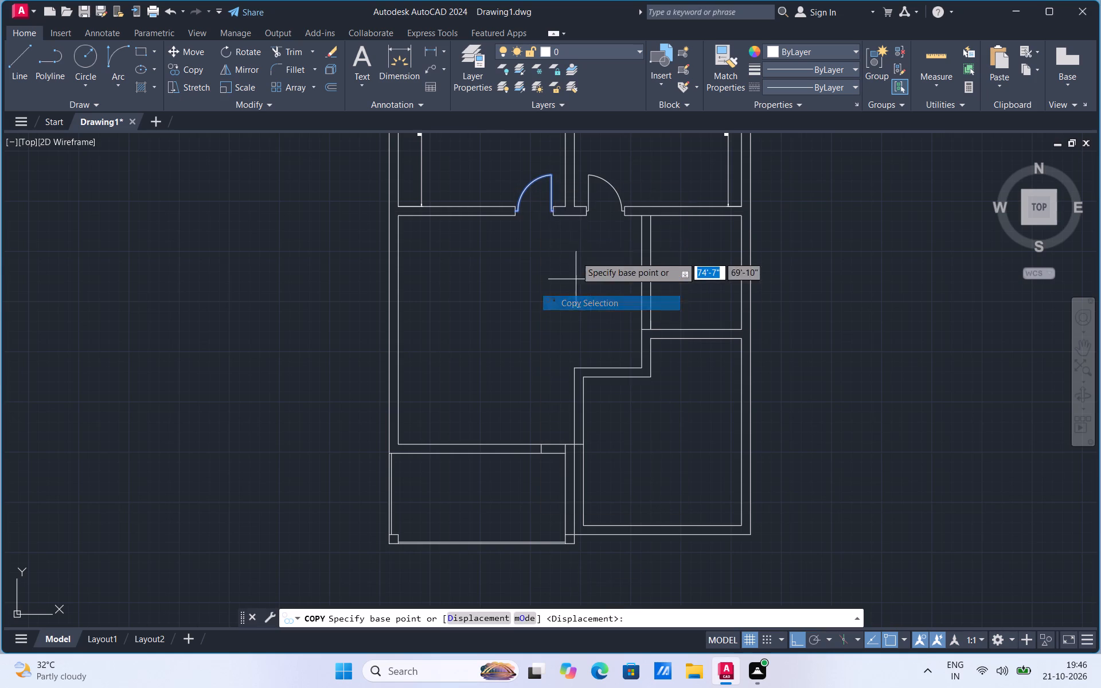
pyautogui.scroll(4, 552, 211)
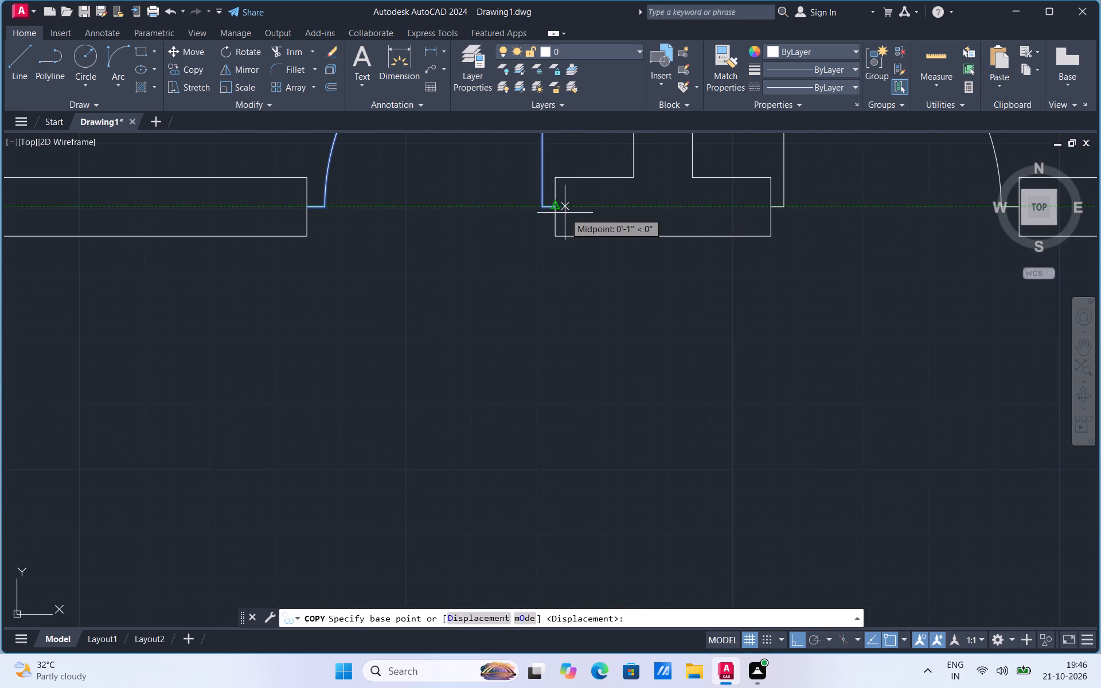
pyautogui.click(557, 206)
pyautogui.scroll(-3, 557, 206)
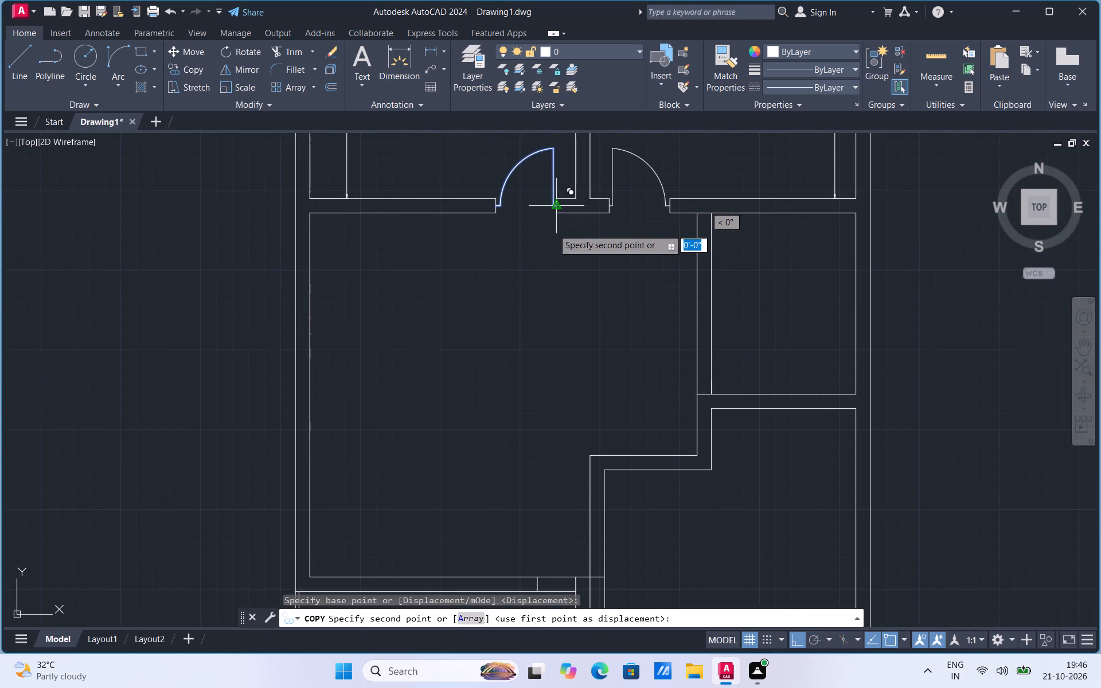
pyautogui.scroll(-2, 537, 492)
pyautogui.scroll(4, 534, 515)
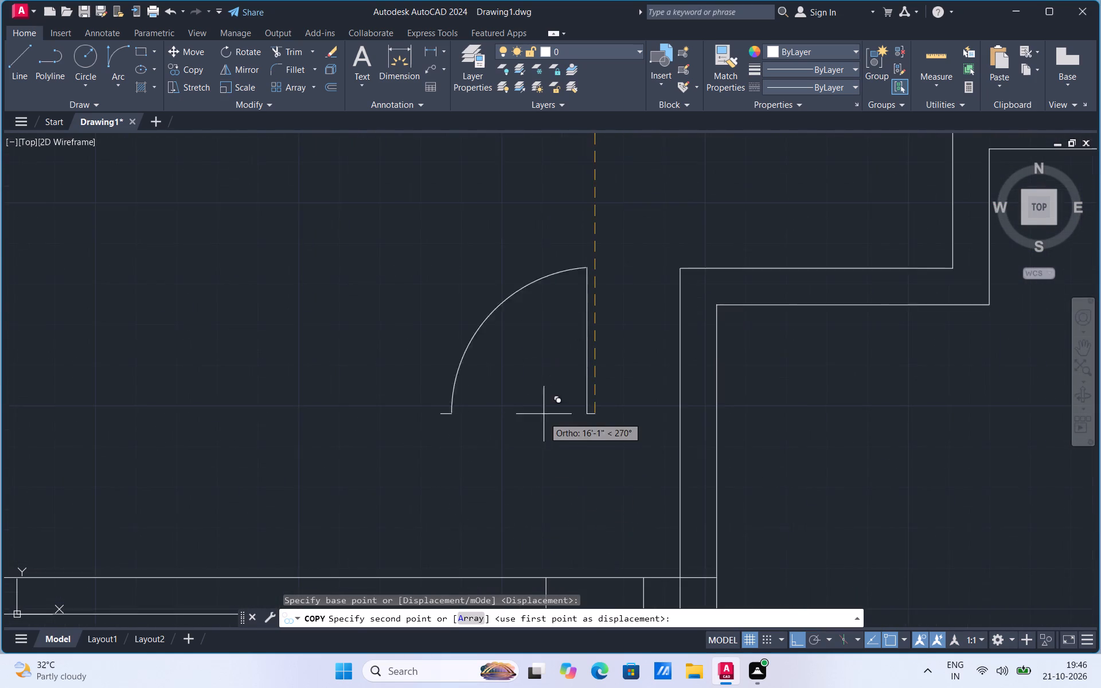
pyautogui.scroll(-2, 544, 413)
pyautogui.scroll(2, 539, 455)
pyautogui.click(552, 530)
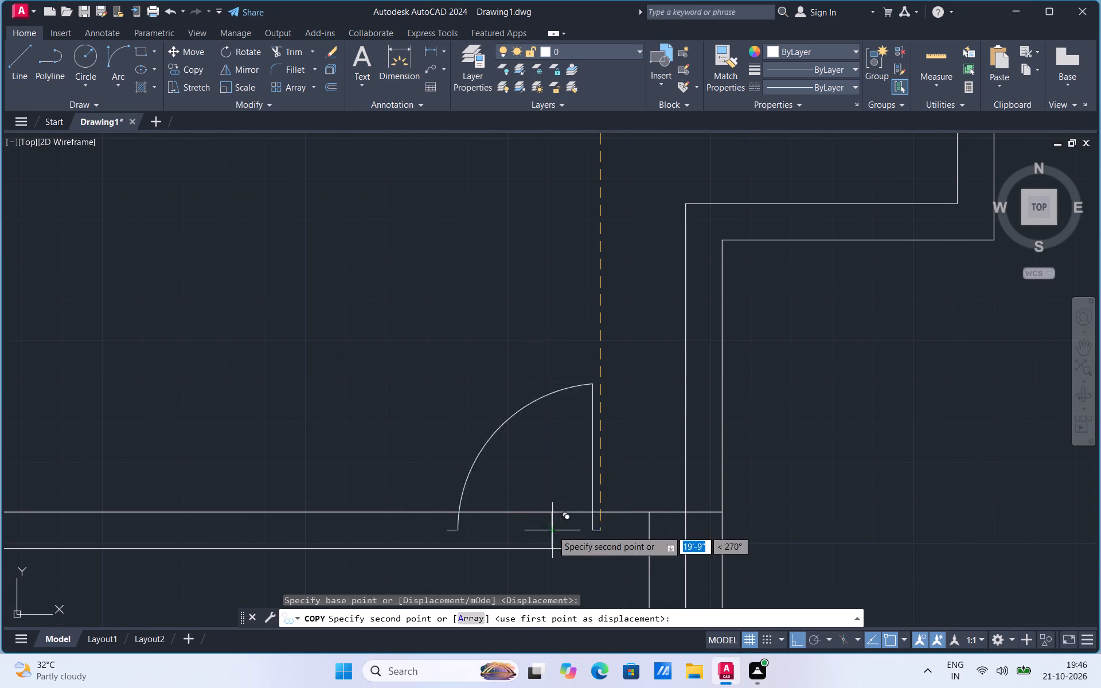
pyautogui.press('Escape')
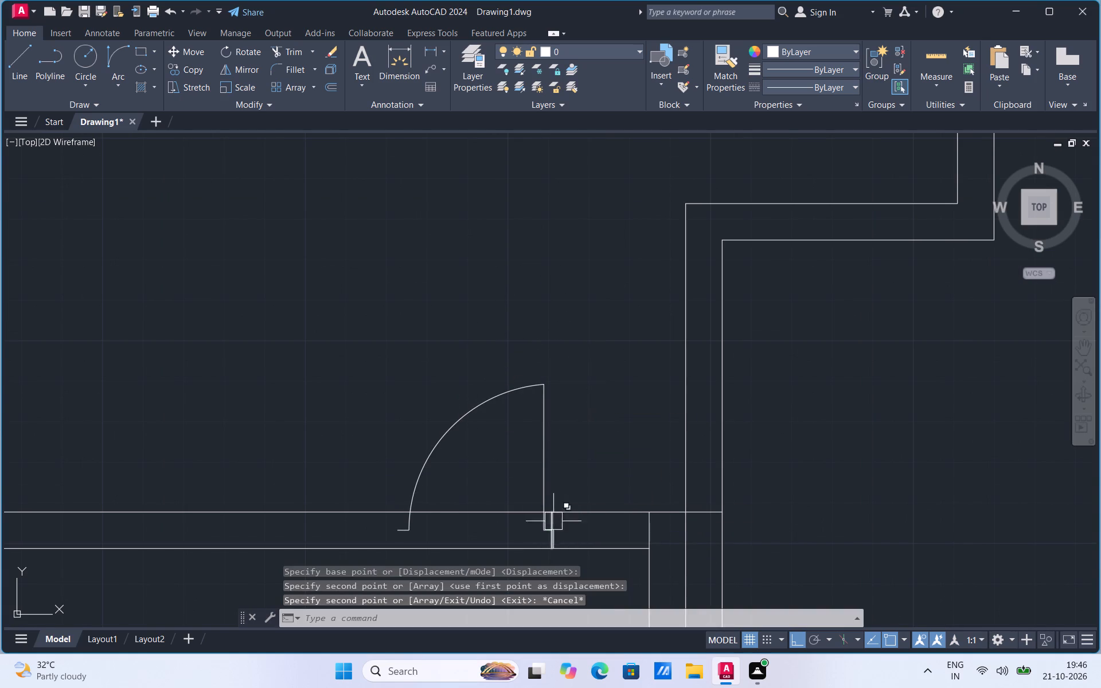
# Copy the jamb line in the lower-left room's top wall to the opposite end of the new door symbol.
pyautogui.scroll(3, 551, 538)
pyautogui.click(555, 529)
pyautogui.rightClick(555, 529)
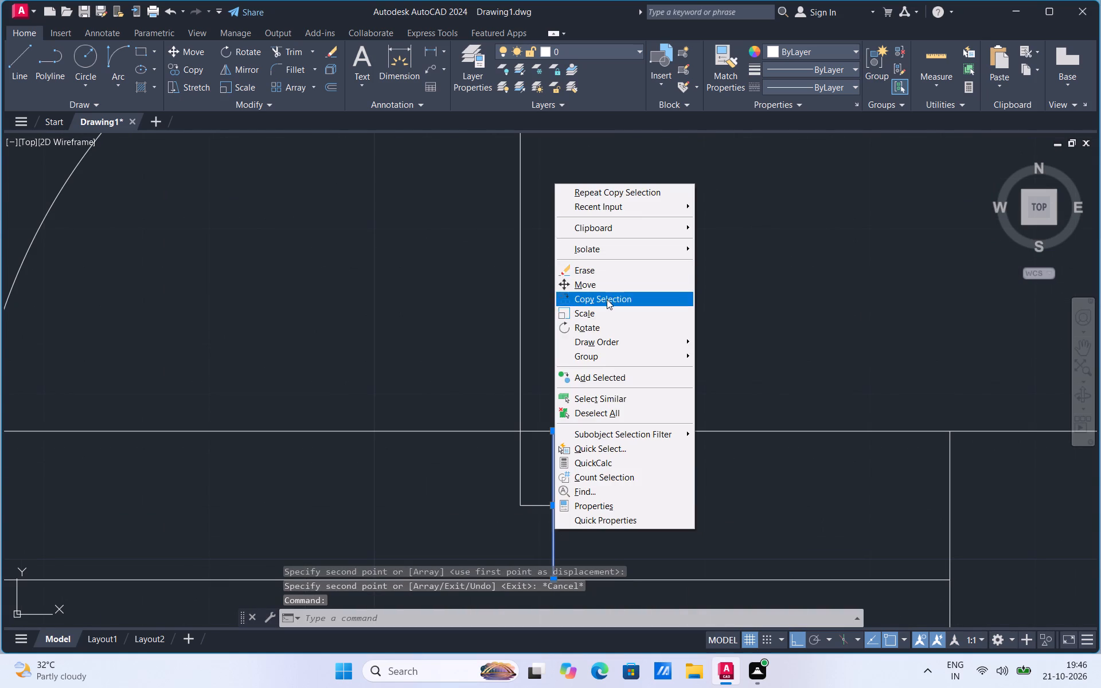
pyautogui.click(607, 299)
pyautogui.click(553, 503)
pyautogui.scroll(-2, 676, 470)
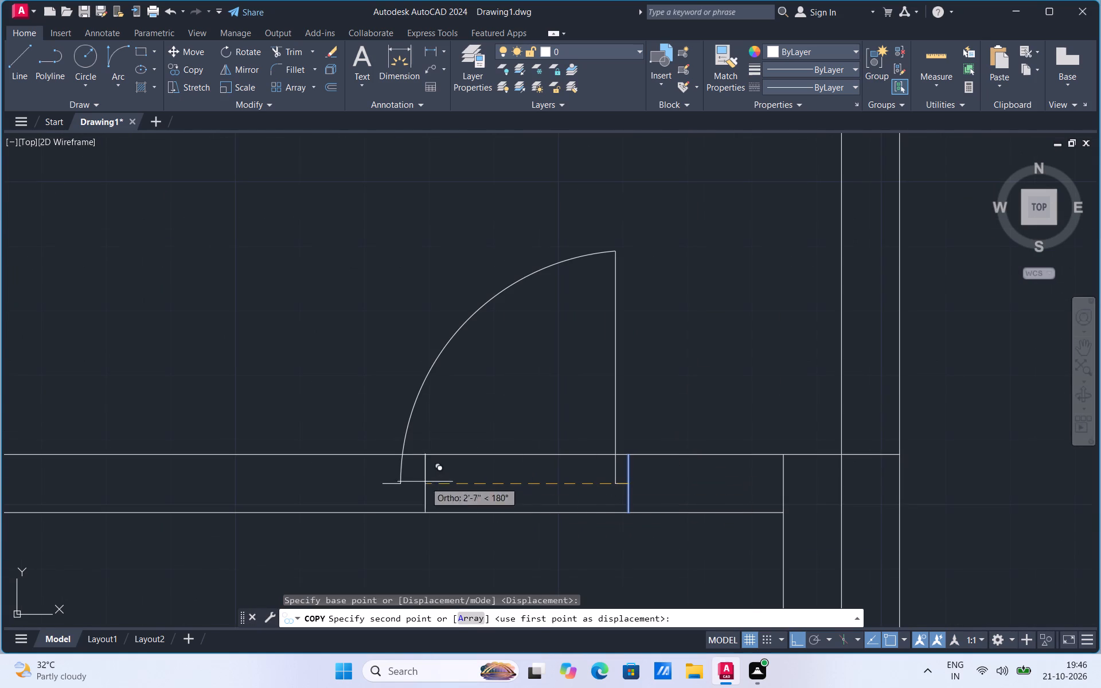
pyautogui.click(382, 483)
pyautogui.press('Escape')
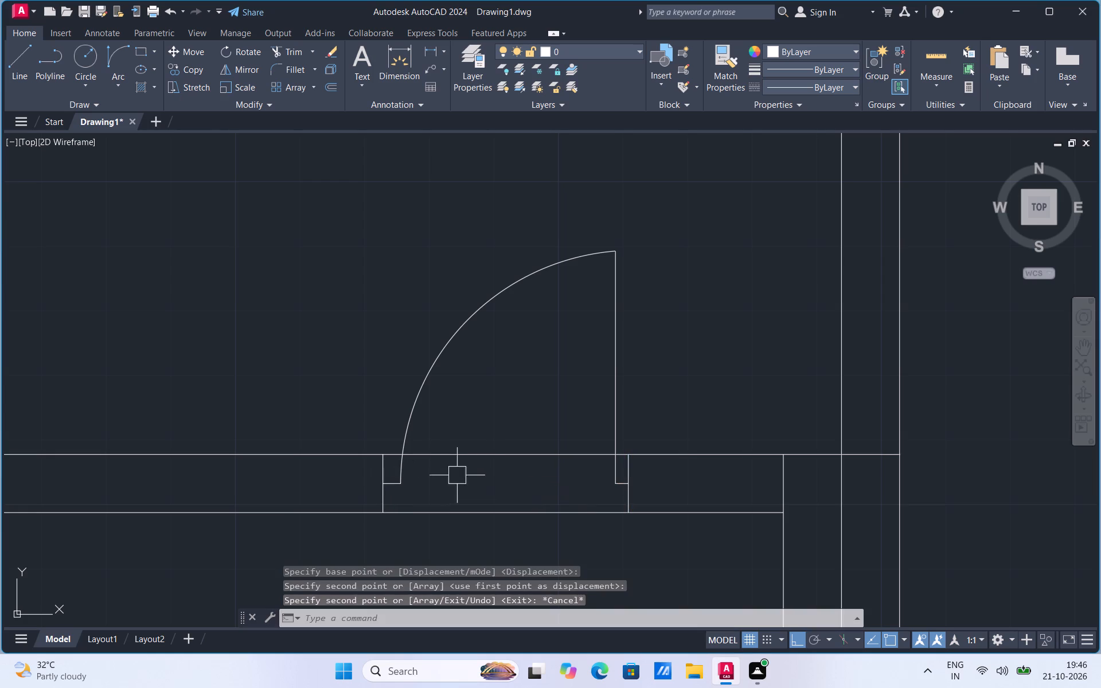
# Trim the wall lines between the two jambs to open the doorway, plus the vertical stub crossing the wall at the room's upper-right corner.
pyautogui.click(291, 54)
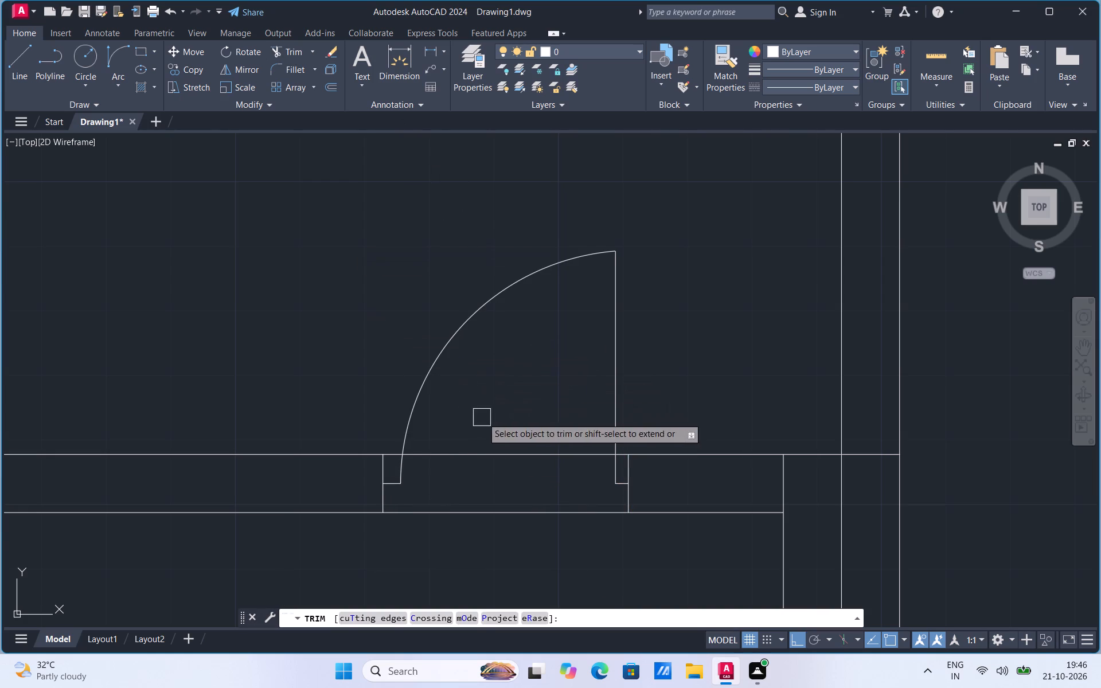
pyautogui.moveTo(482, 418); pyautogui.dragTo(488, 548)
pyautogui.scroll(1, 392, 471)
pyautogui.click(393, 446)
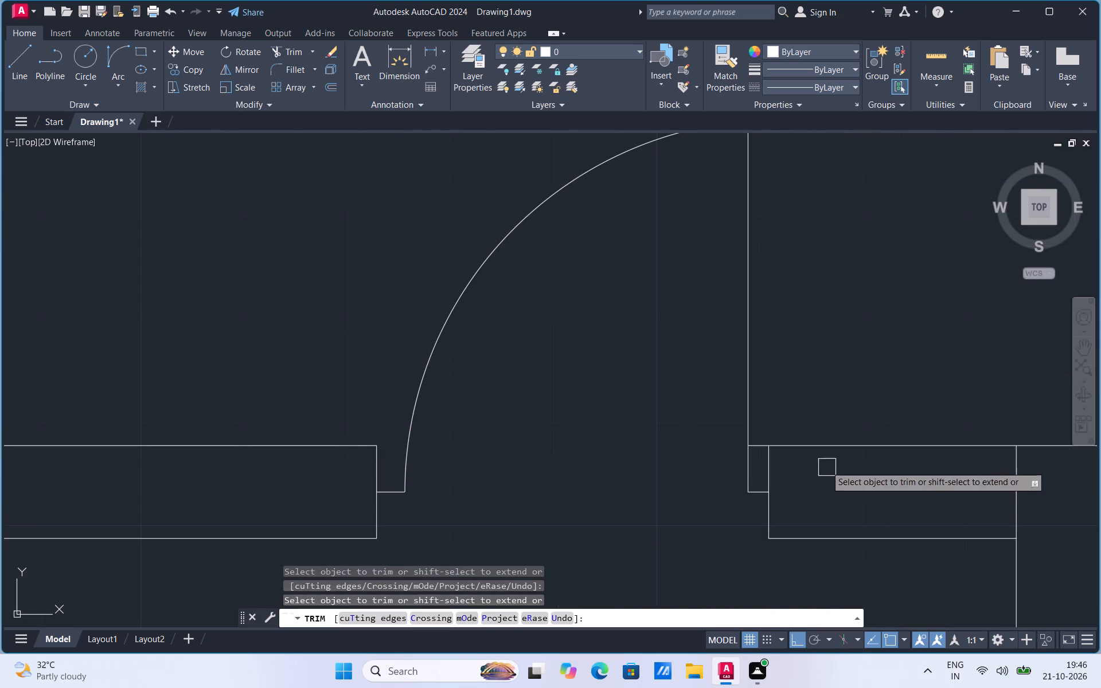
pyautogui.scroll(3, 767, 455)
pyautogui.click(732, 429)
pyautogui.scroll(-3, 512, 475)
pyautogui.scroll(-3, 606, 409)
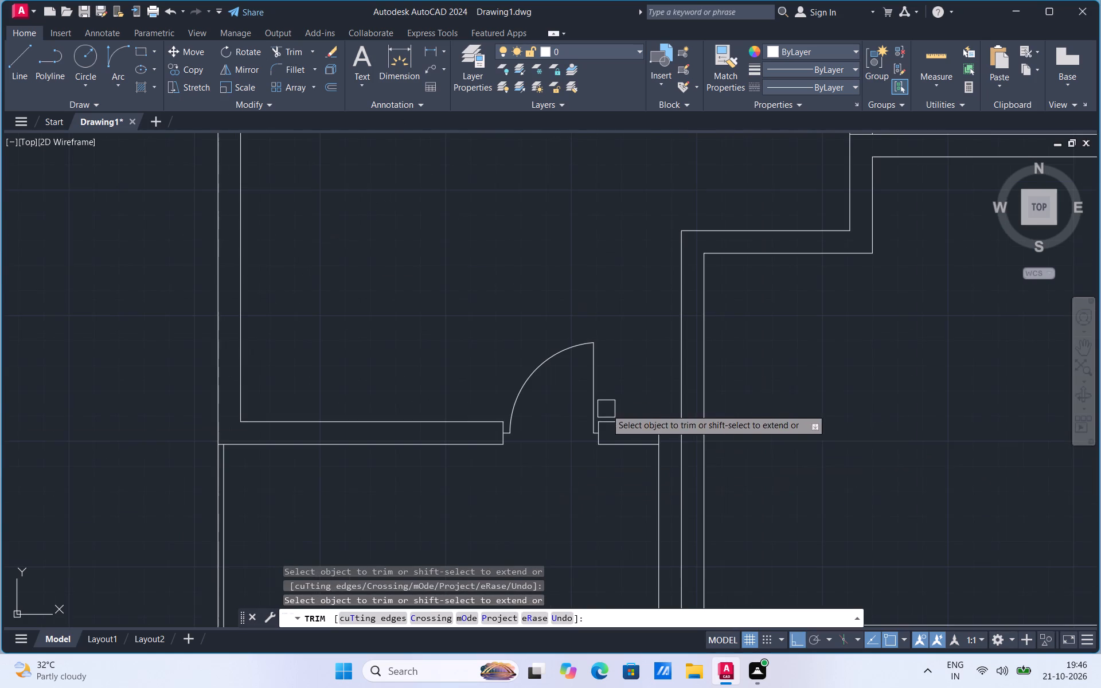
pyautogui.scroll(1, 680, 436)
pyautogui.click(641, 440)
pyautogui.scroll(-2, 673, 377)
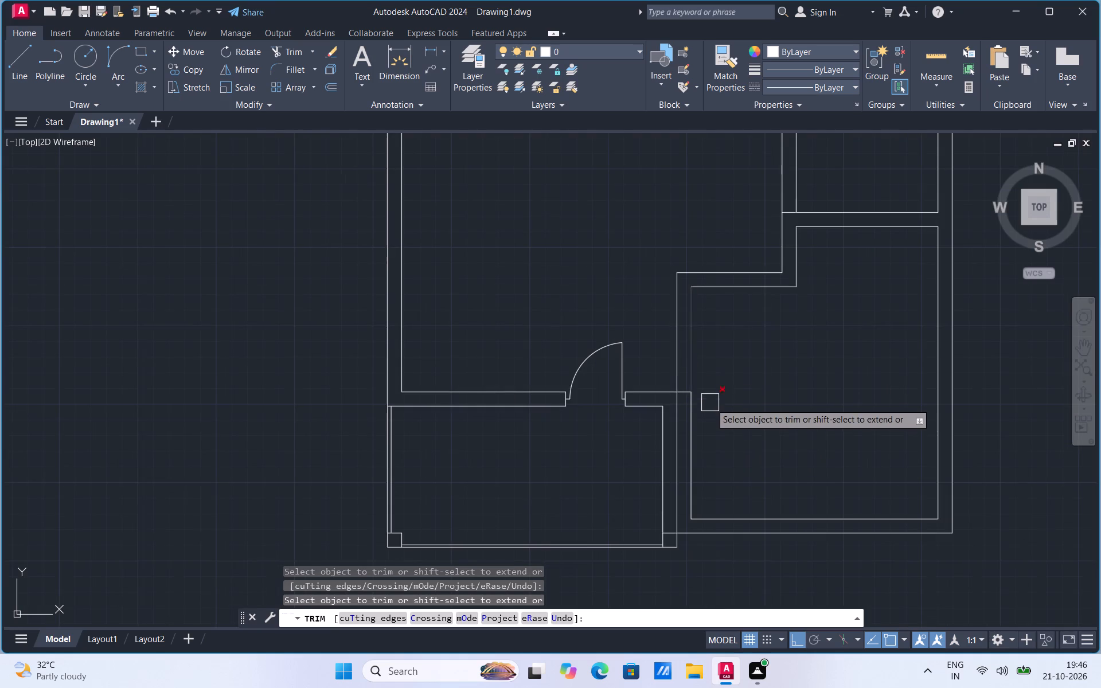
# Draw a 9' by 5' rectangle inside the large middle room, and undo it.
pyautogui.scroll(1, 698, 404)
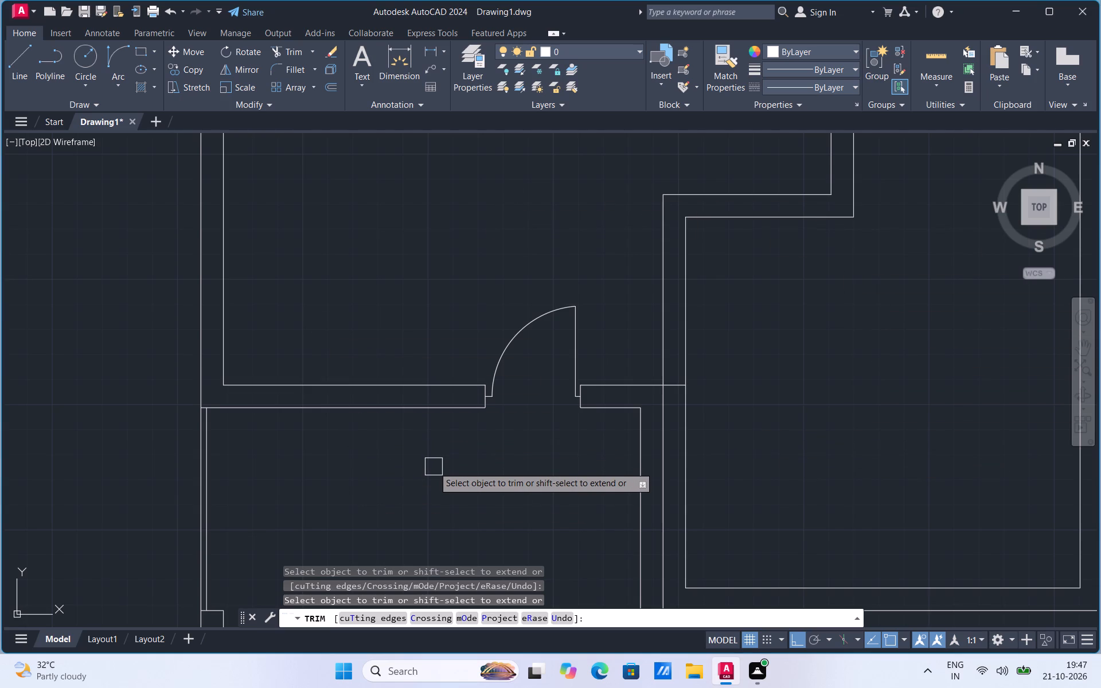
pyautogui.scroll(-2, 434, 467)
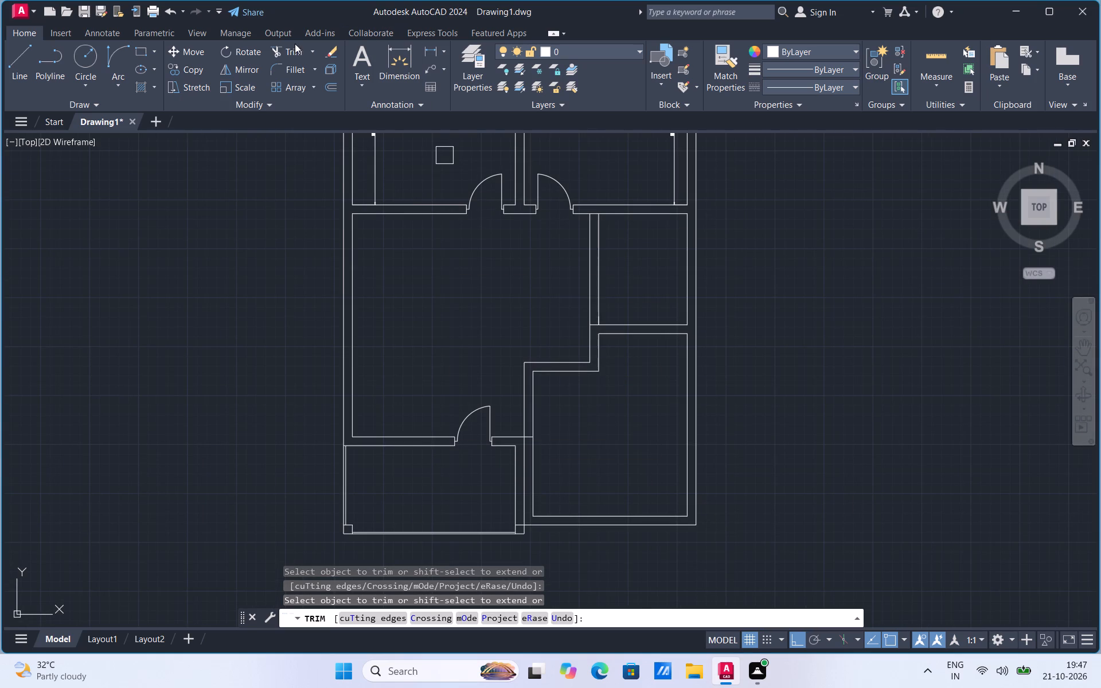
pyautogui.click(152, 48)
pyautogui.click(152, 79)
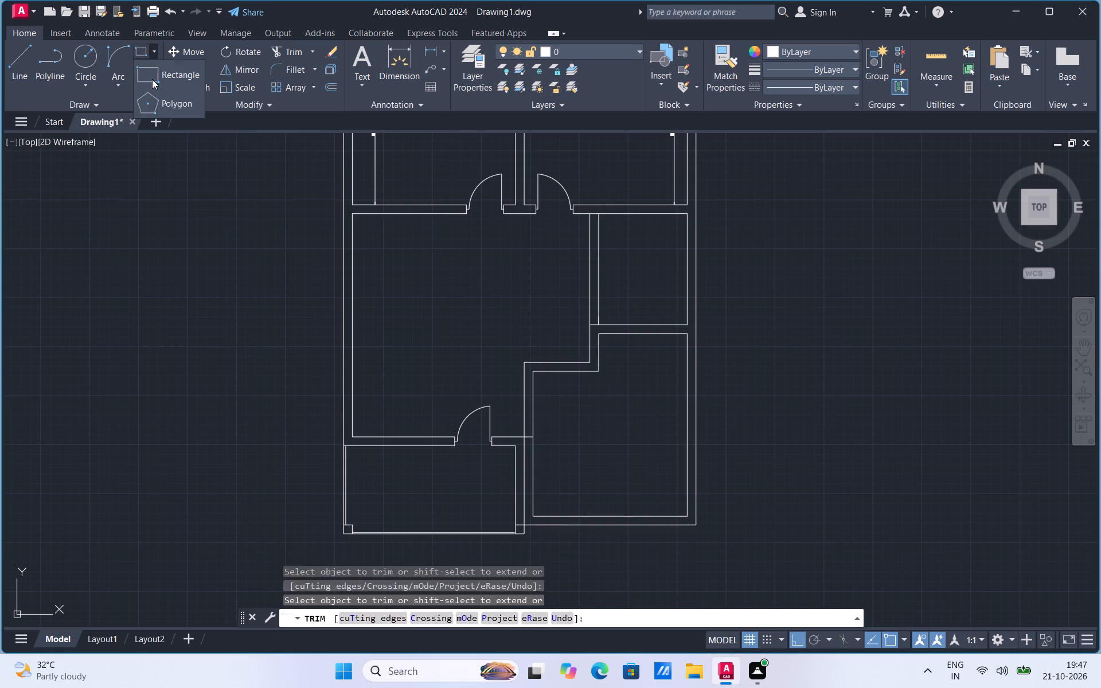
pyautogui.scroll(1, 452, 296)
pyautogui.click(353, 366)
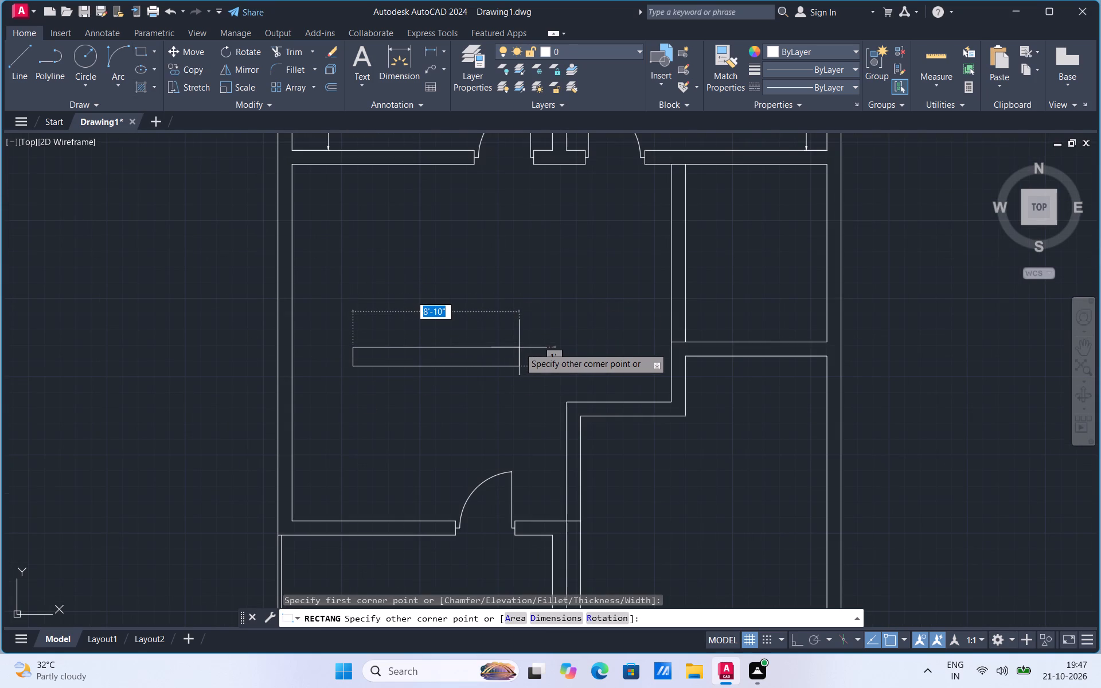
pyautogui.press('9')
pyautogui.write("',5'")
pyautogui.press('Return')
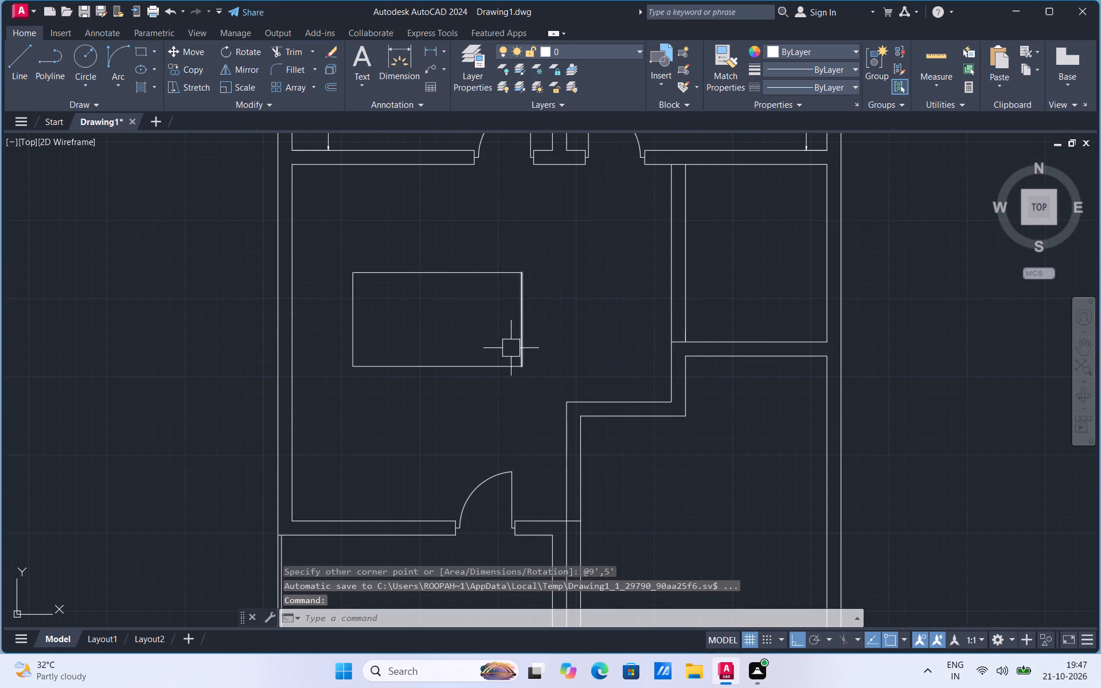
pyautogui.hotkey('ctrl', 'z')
# Draw a rectangle 5' wide and 9" high in the open area of the large middle room.
pyautogui.click(155, 52)
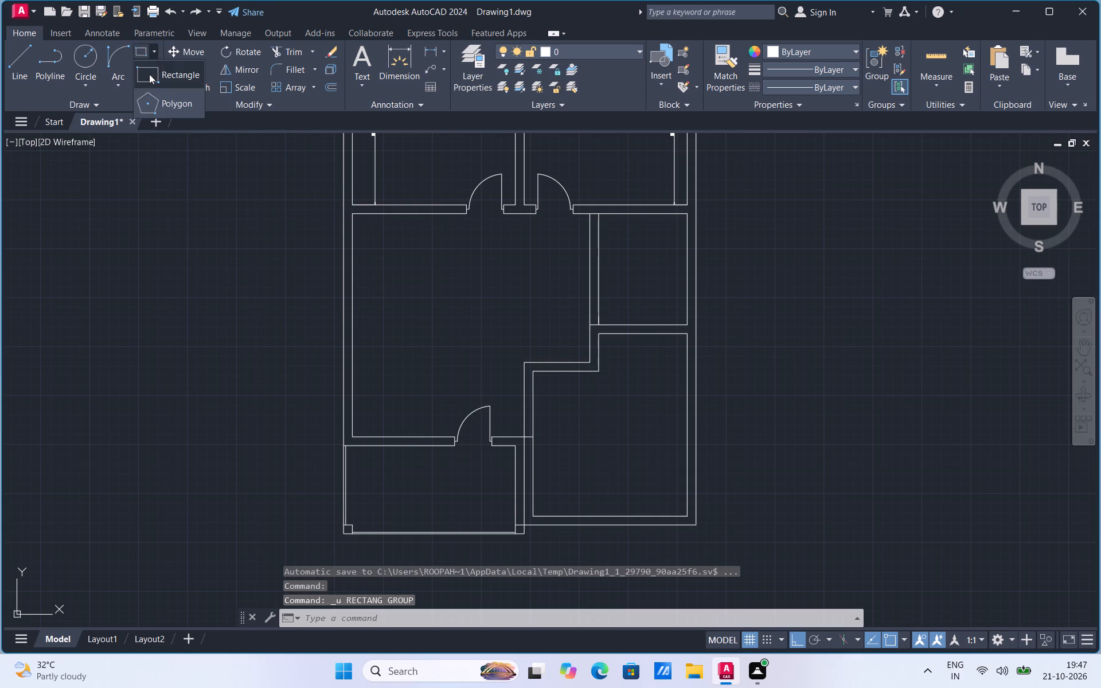
pyautogui.click(149, 74)
pyautogui.click(423, 333)
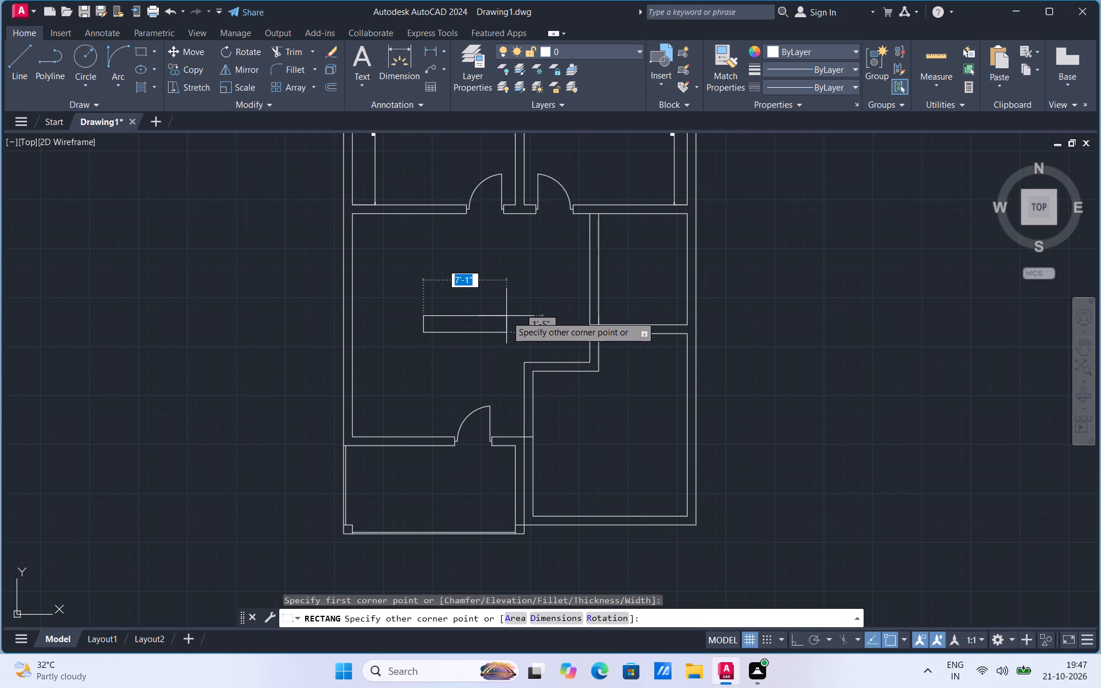
pyautogui.write("5',9")
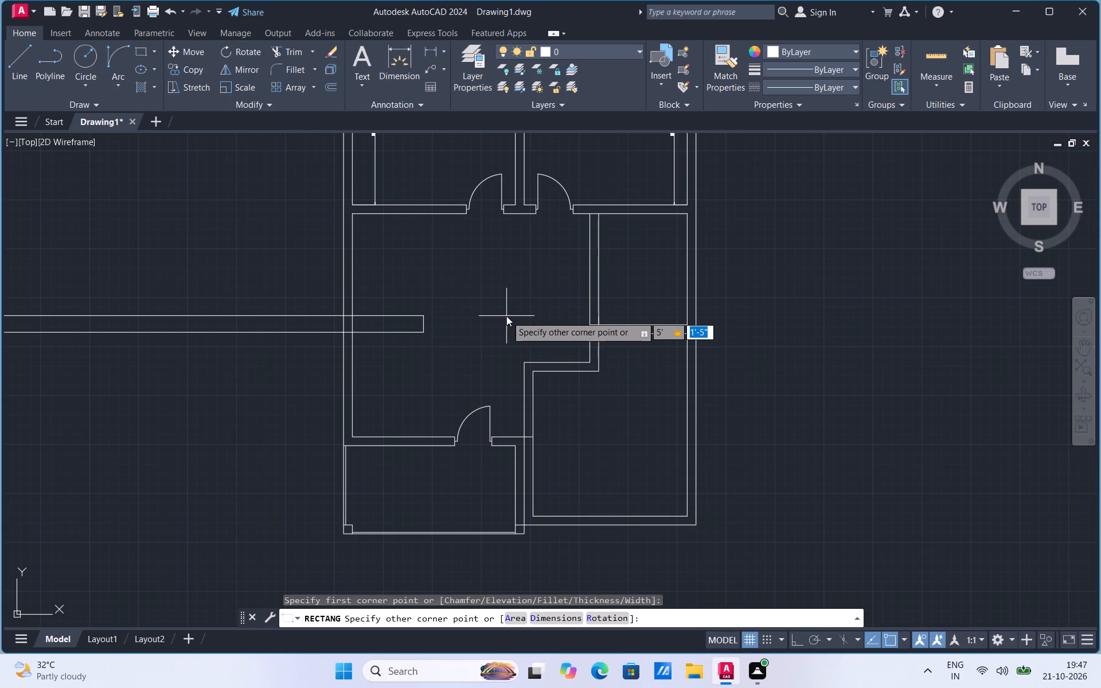
pyautogui.press('Return')
# Explode the 5' by 9" rectangle into separate lines.
pyautogui.scroll(3, 491, 325)
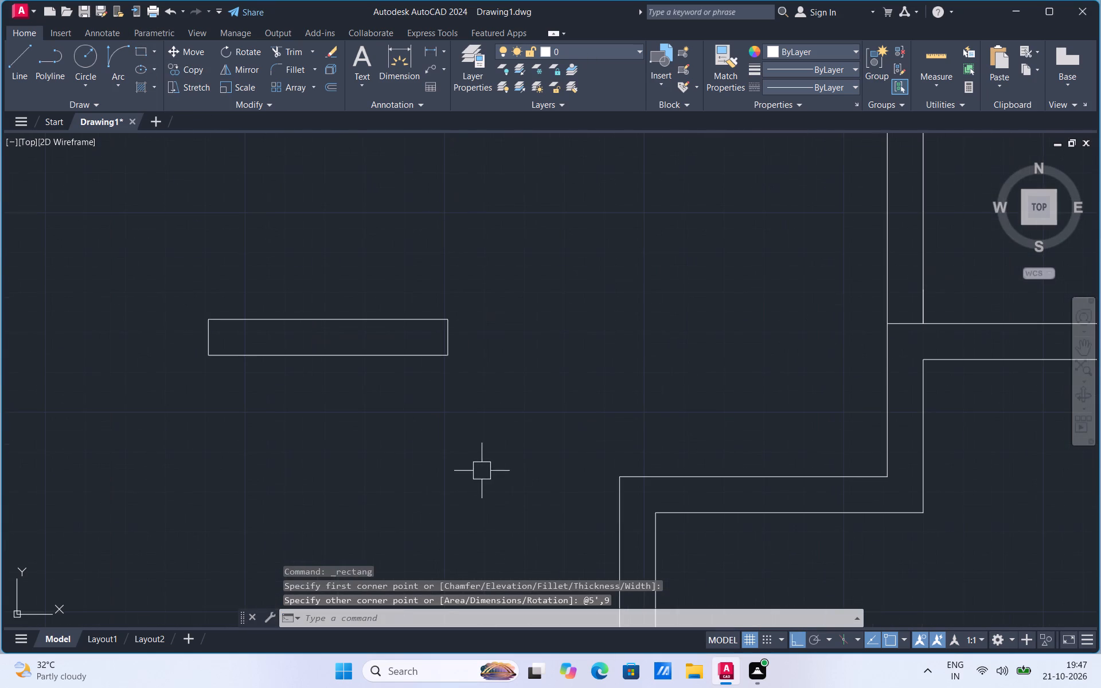
pyautogui.scroll(-3, 501, 491)
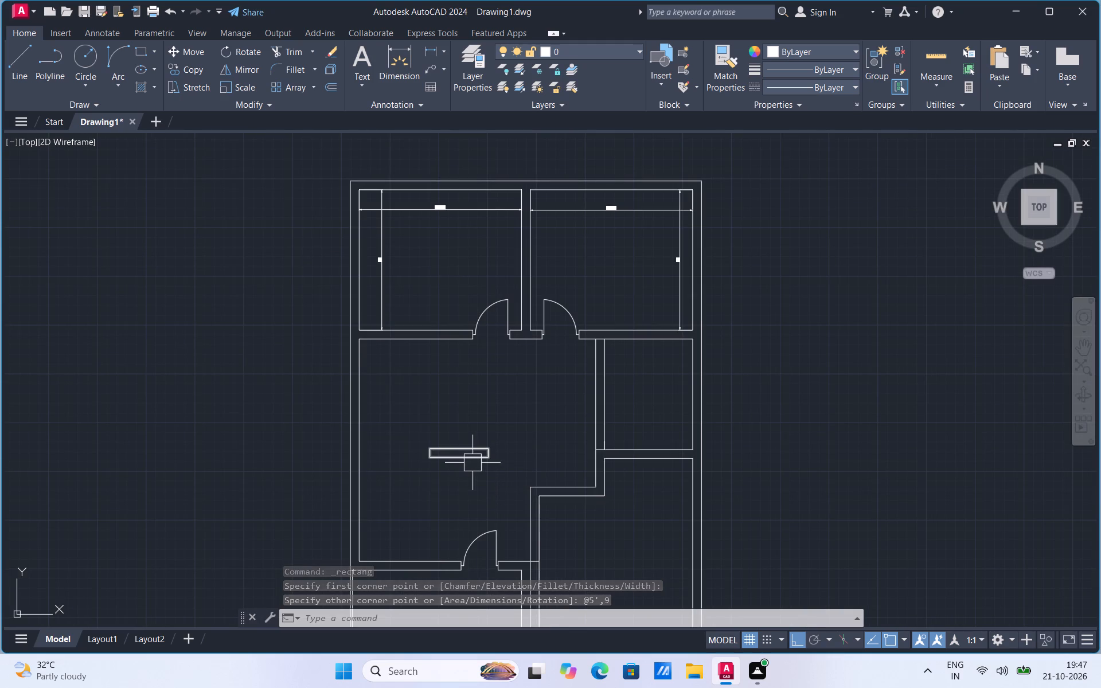
pyautogui.scroll(4, 473, 463)
pyautogui.click(472, 416)
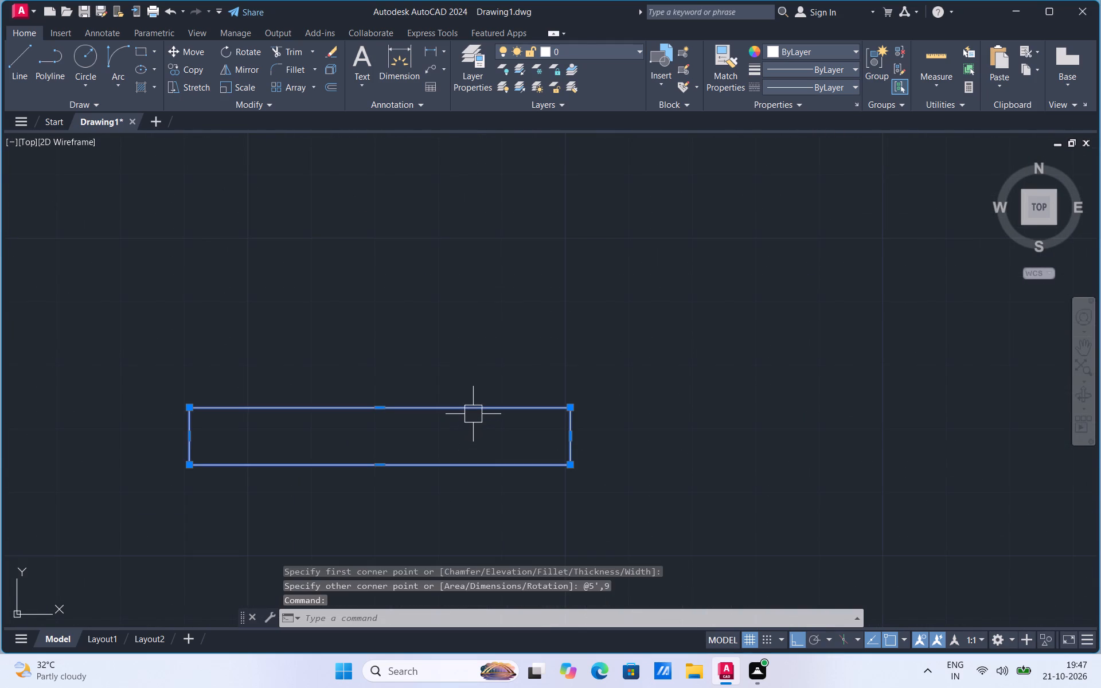
pyautogui.write('ex')
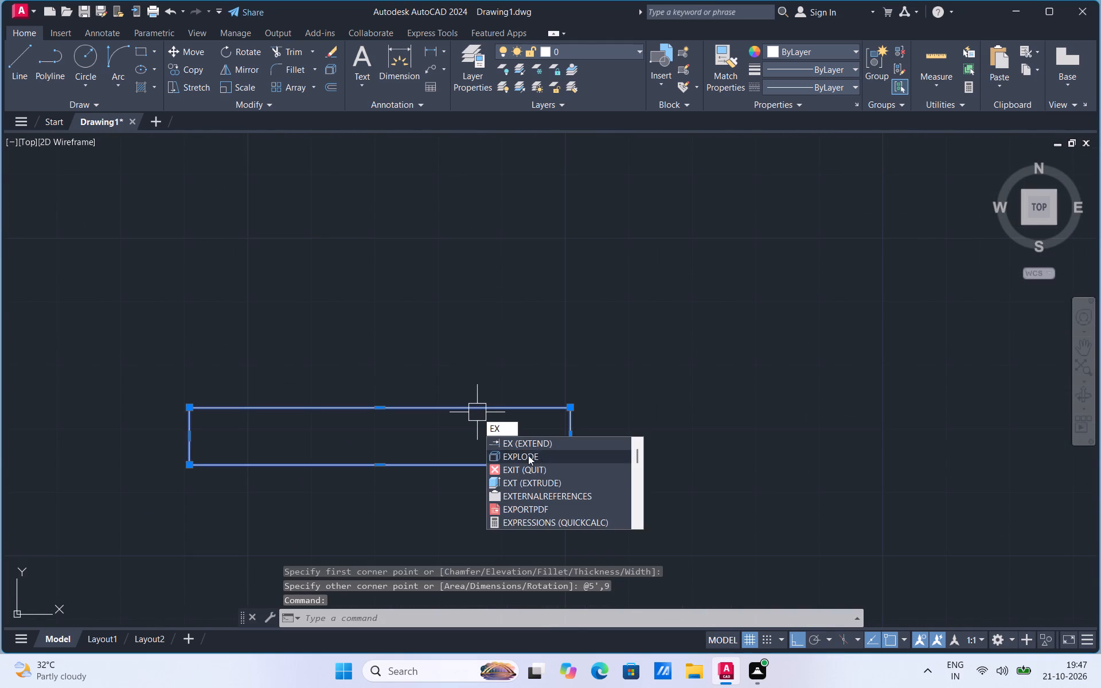
pyautogui.click(528, 456)
# Copy the exploded rectangle's top line down to the midpoint of its short side as a centre line.
pyautogui.click(510, 406)
pyautogui.rightClick(509, 408)
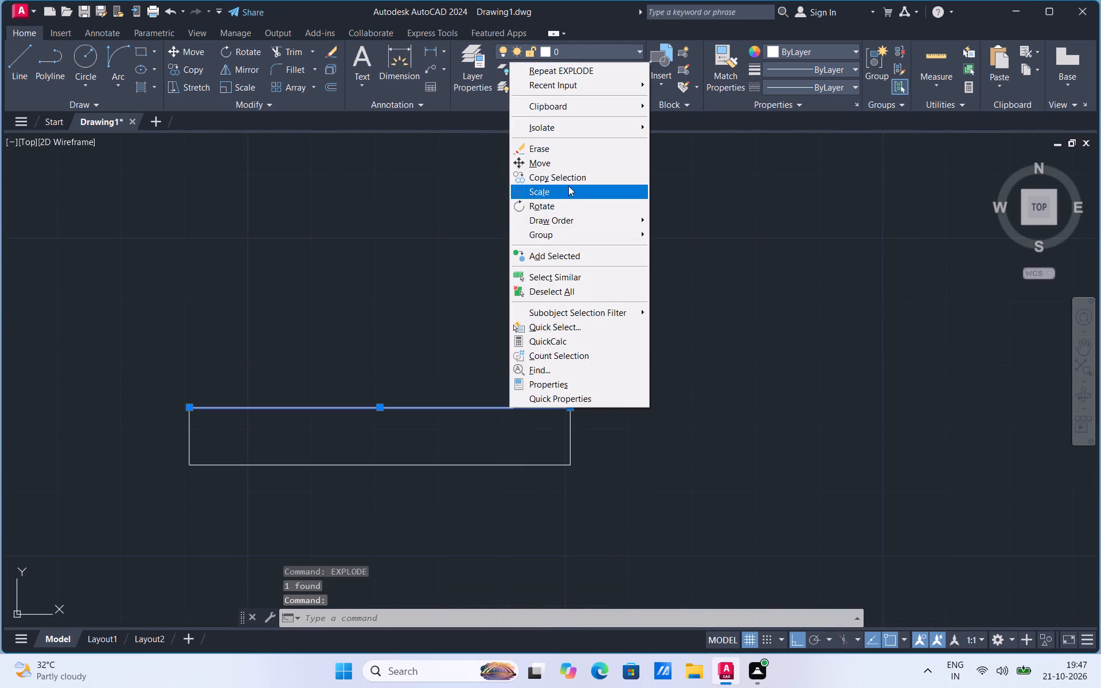
pyautogui.click(569, 181)
pyautogui.click(569, 406)
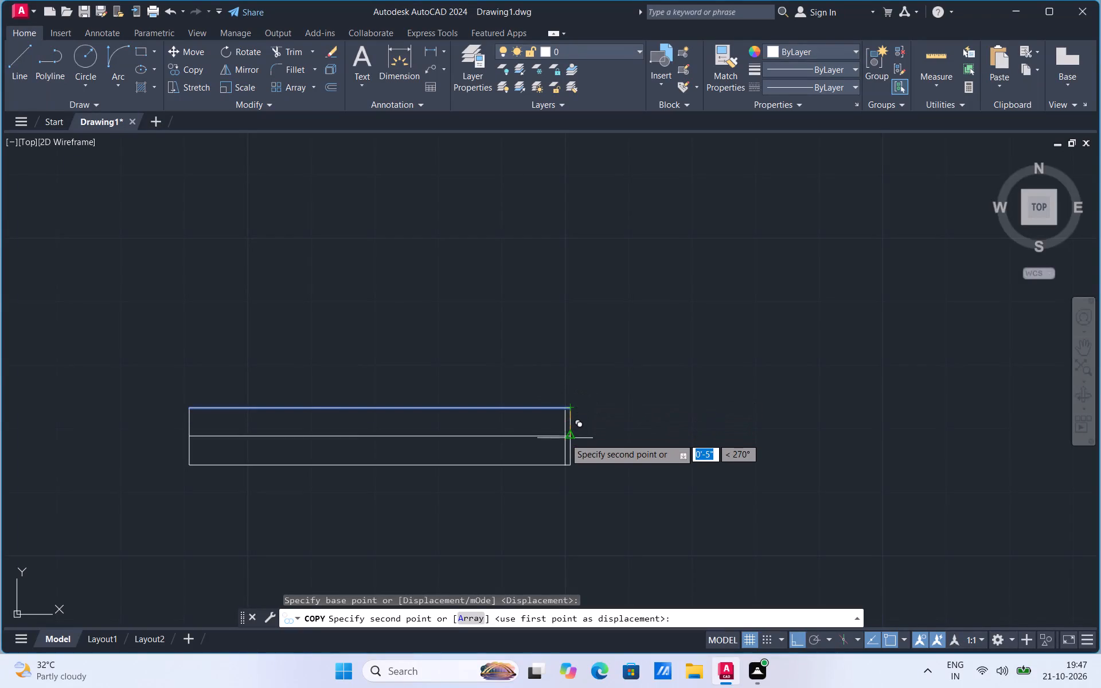
pyautogui.click(569, 436)
pyautogui.press('Escape')
# Copy the rectangle's centre line 1" upward.
pyautogui.click(559, 435)
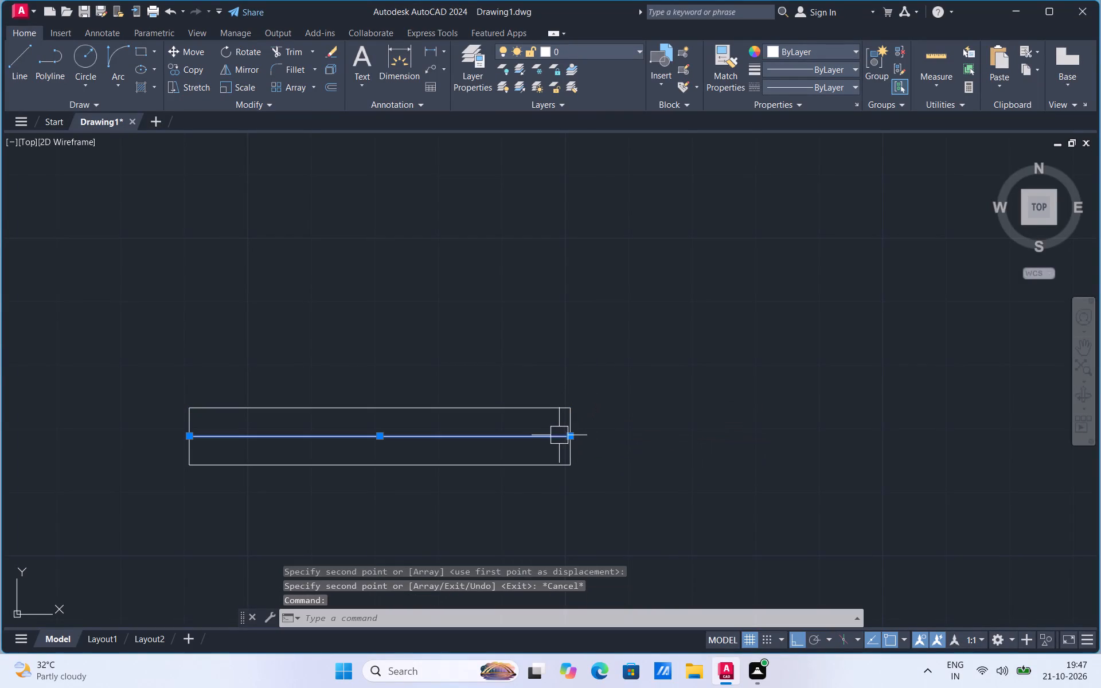
pyautogui.rightClick(559, 435)
pyautogui.click(622, 204)
pyautogui.scroll(1, 571, 431)
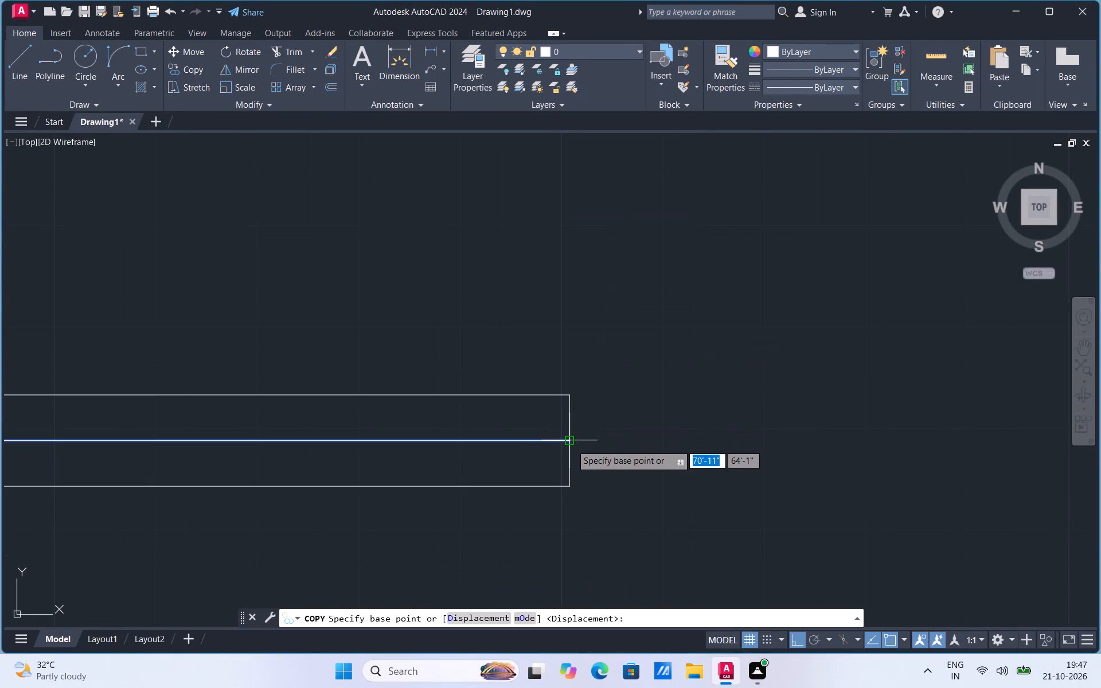
pyautogui.click(571, 445)
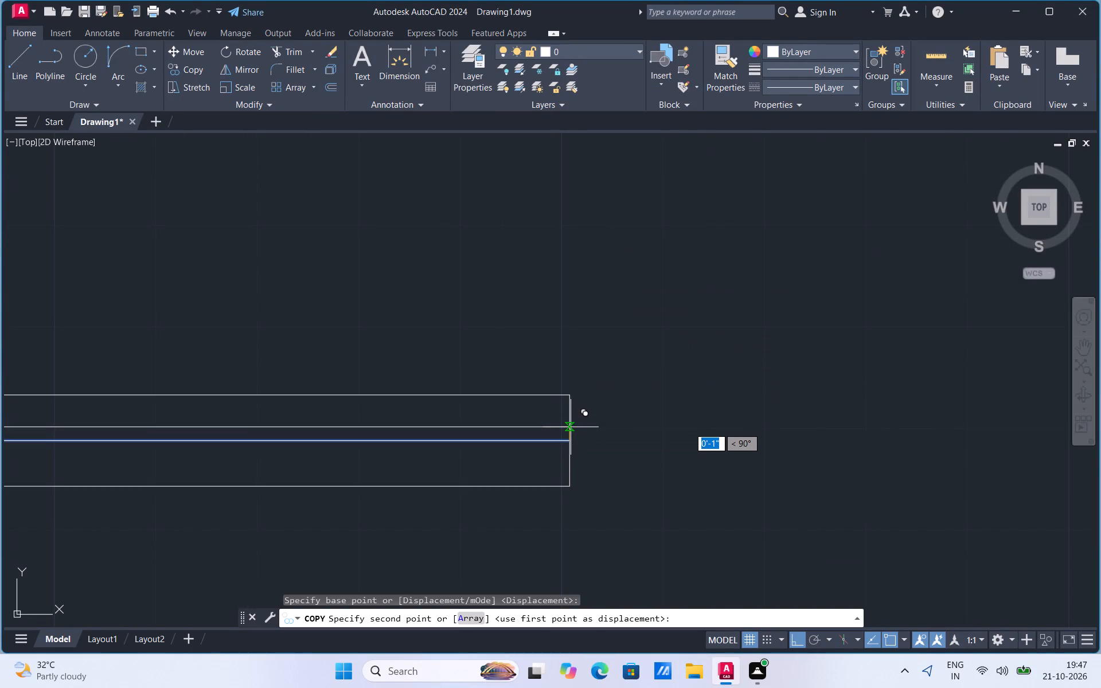
pyautogui.press('1')
pyautogui.press('Return')
pyautogui.press('Escape')
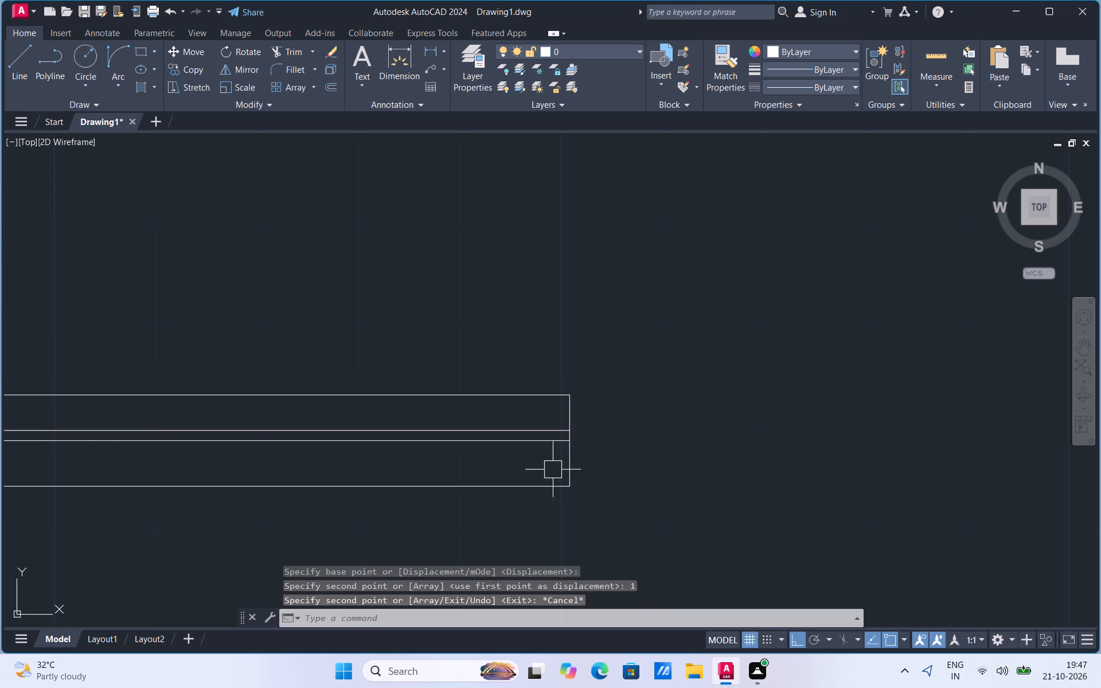
# Copy the window rectangle's centre line 1" downward.
pyautogui.click(556, 448)
pyautogui.rightClick(556, 448)
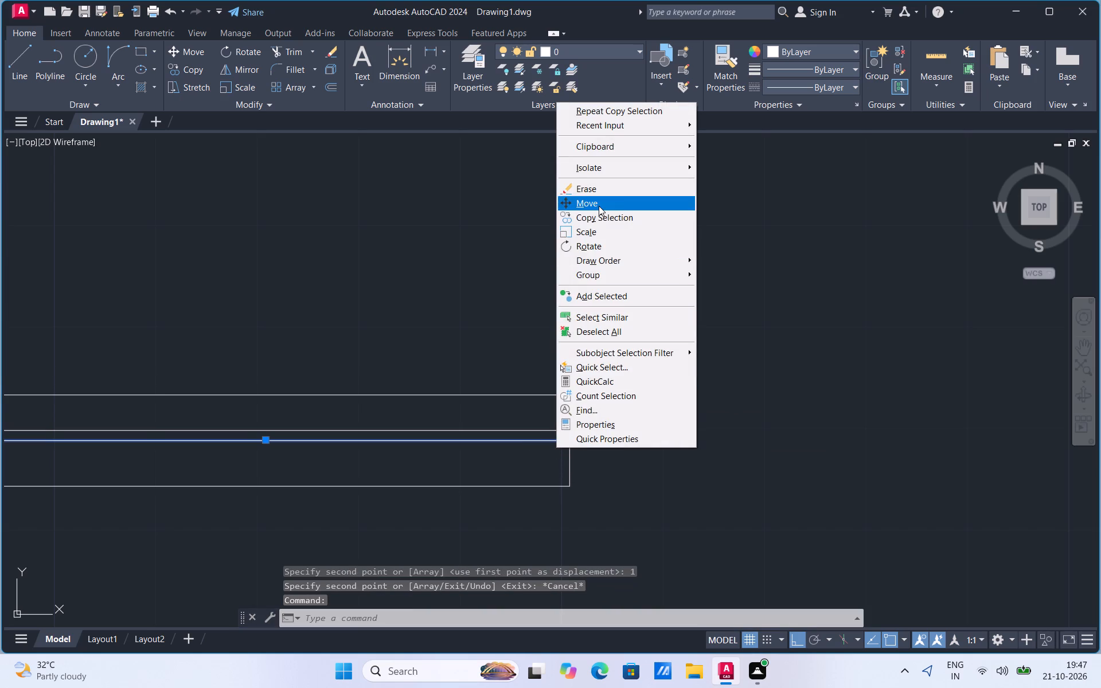
pyautogui.click(599, 217)
pyautogui.click(571, 443)
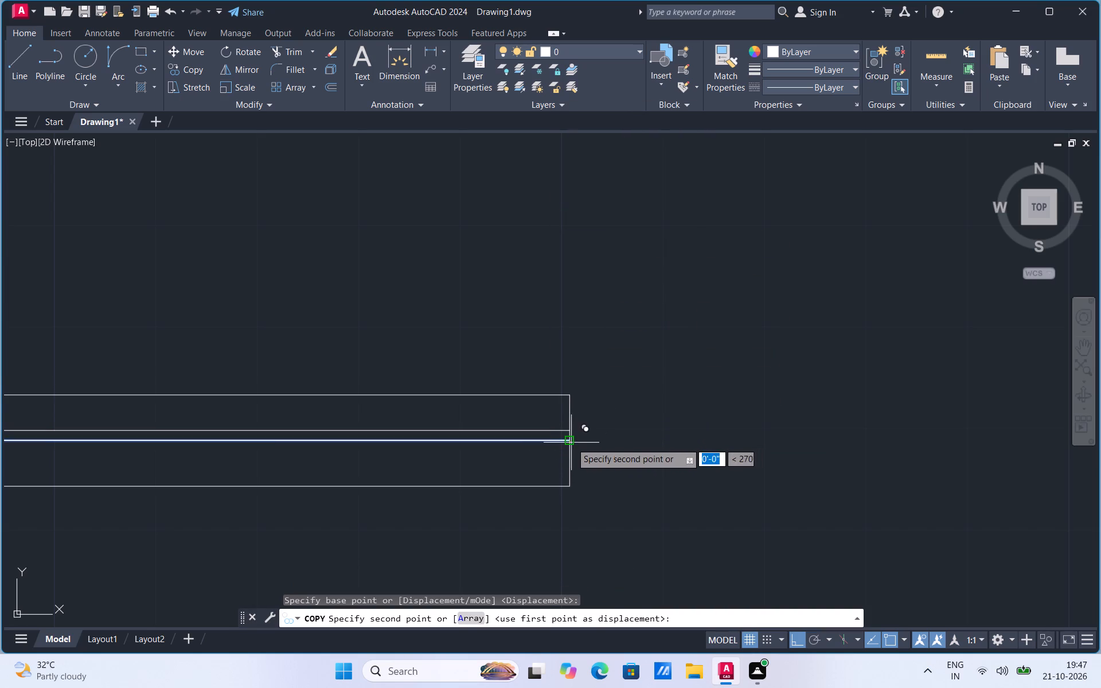
pyautogui.press('1')
pyautogui.press('Return')
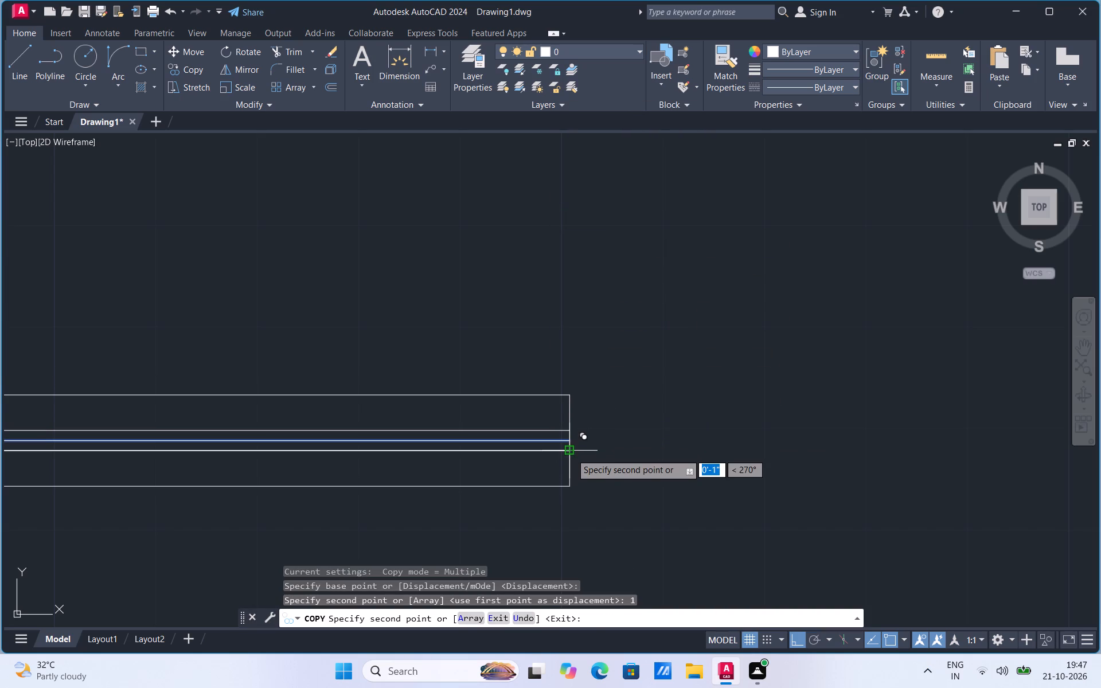
pyautogui.press('Escape')
# Group the outline and inner lines of the 5' by 9" window symbol.
pyautogui.scroll(-2, 682, 411)
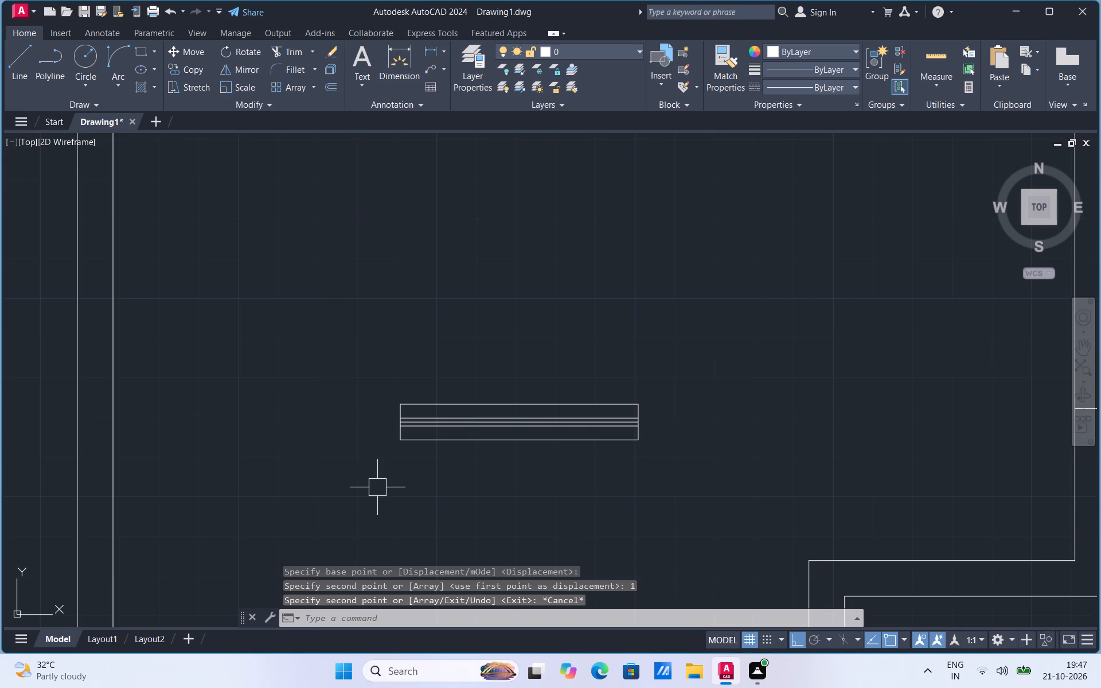
pyautogui.click(349, 502)
pyautogui.click(695, 347)
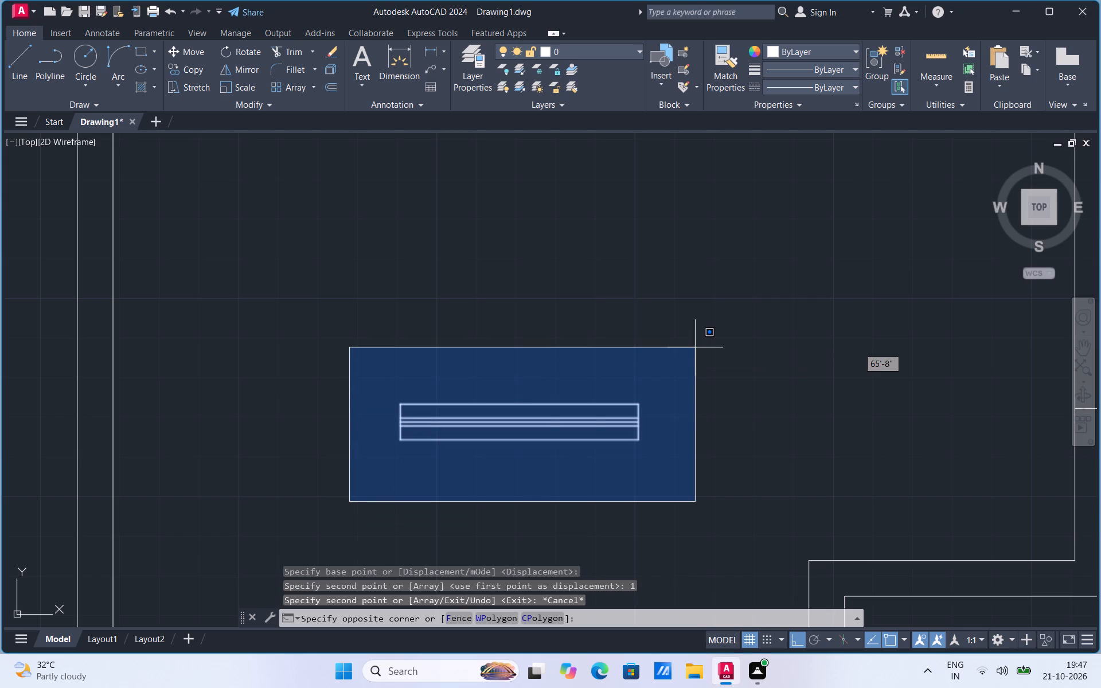
pyautogui.rightClick(652, 381)
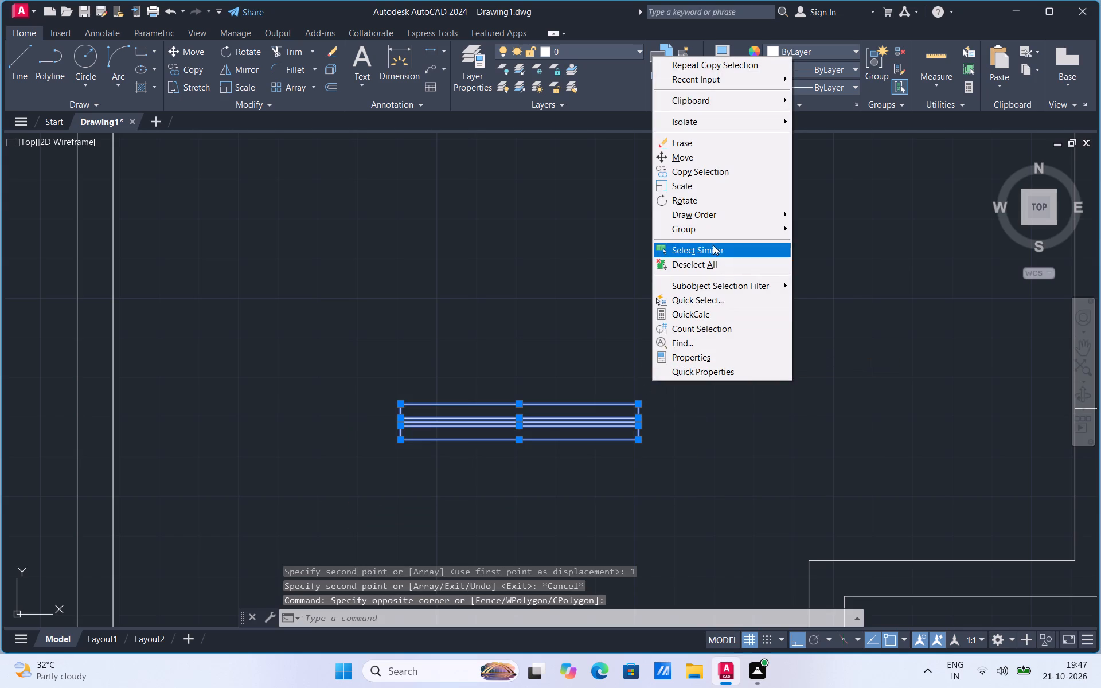
pyautogui.click(705, 234)
pyautogui.click(814, 226)
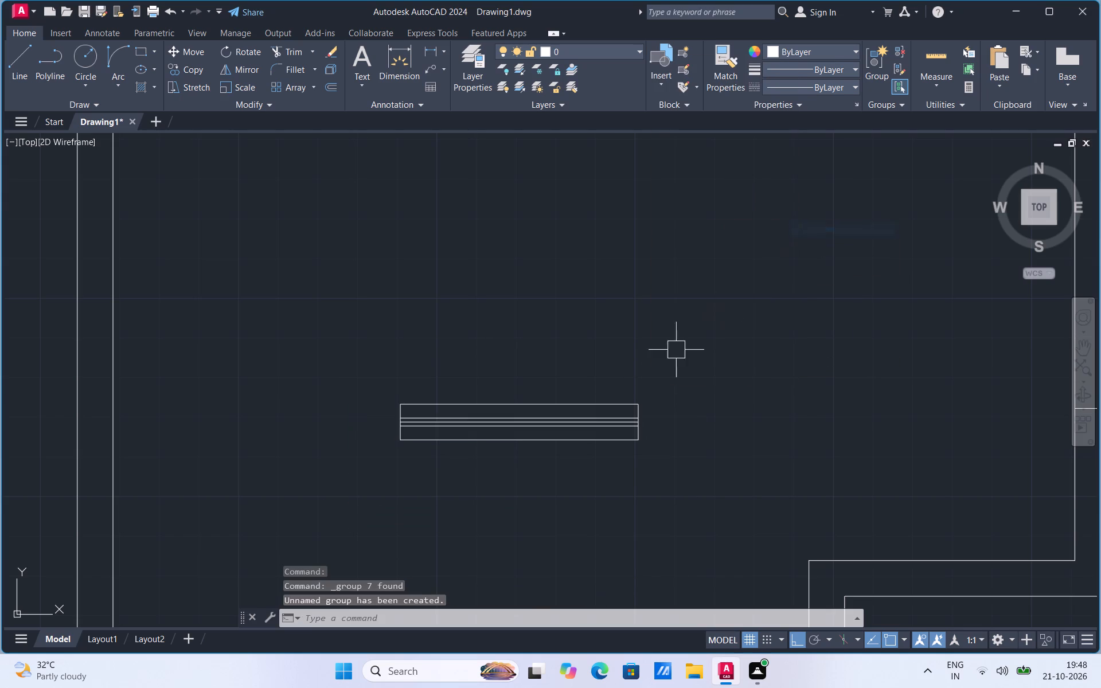
# Move the window group from its bottom midpoint into the outer top wall of the upper-left room.
pyautogui.click(587, 409)
pyautogui.rightClick(587, 409)
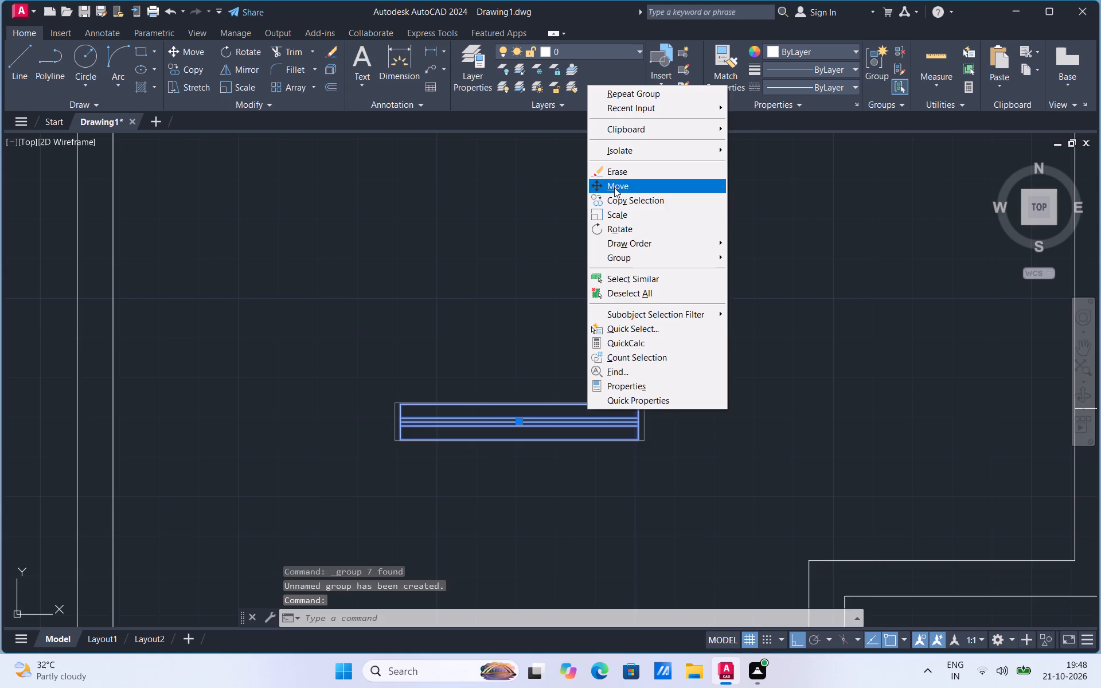
pyautogui.click(614, 187)
pyautogui.click(523, 440)
pyautogui.scroll(-3, 537, 546)
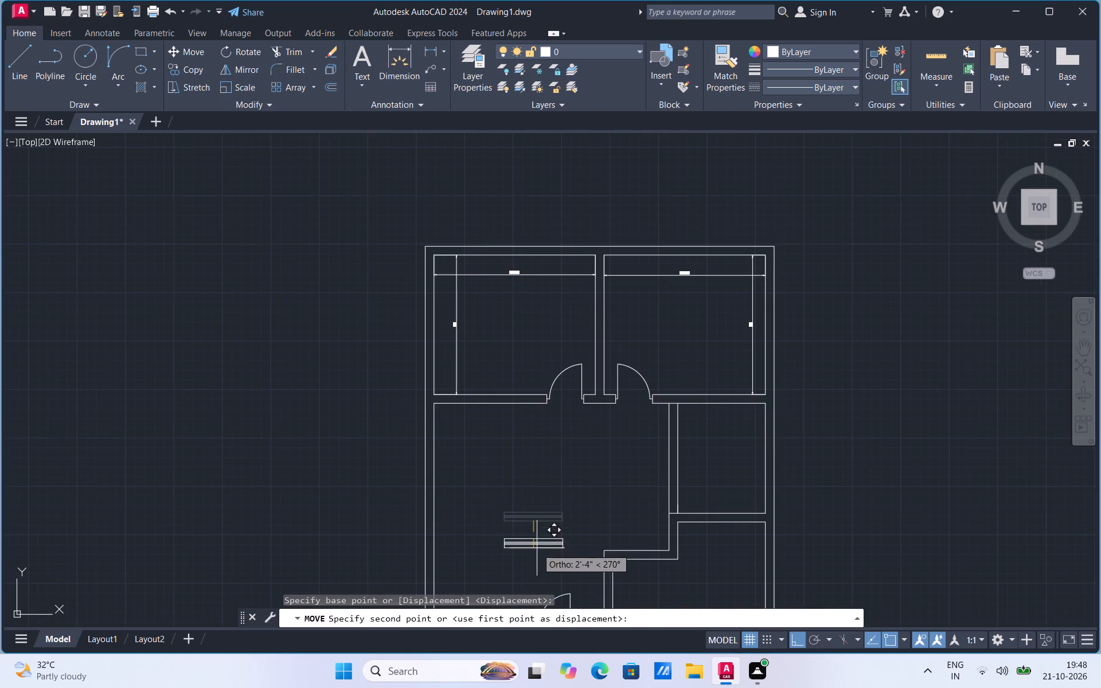
pyautogui.click(505, 254)
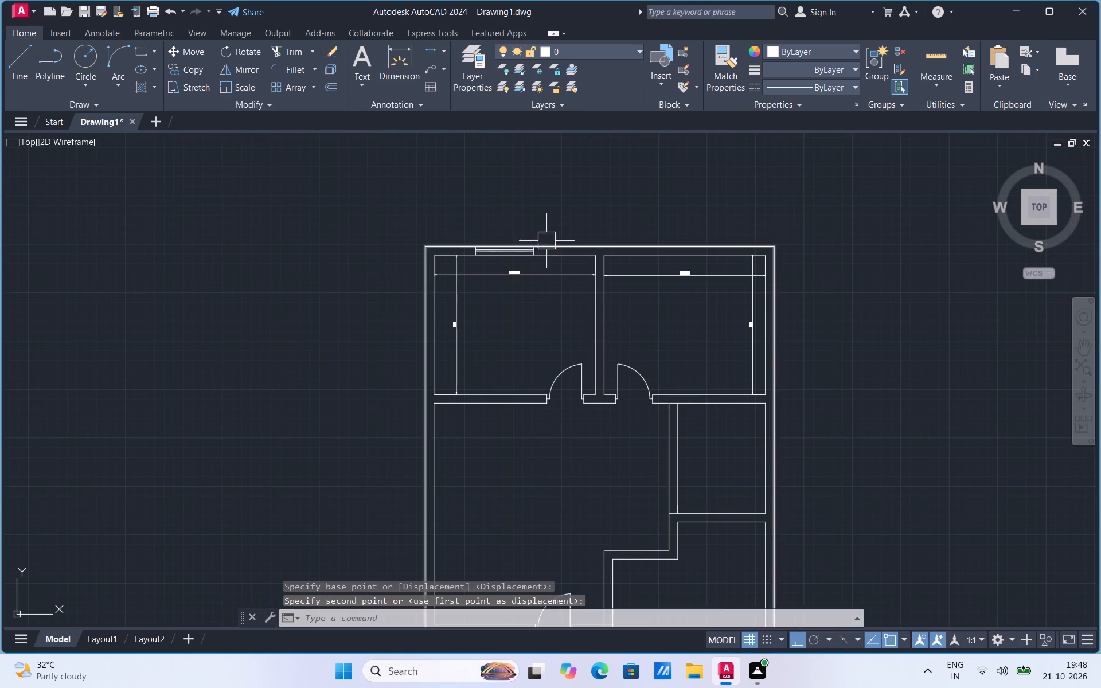
# Copy the window from its bottom midpoint into the outer top wall of the upper-right room.
pyautogui.scroll(2, 509, 247)
pyautogui.click(516, 252)
pyautogui.rightClick(516, 252)
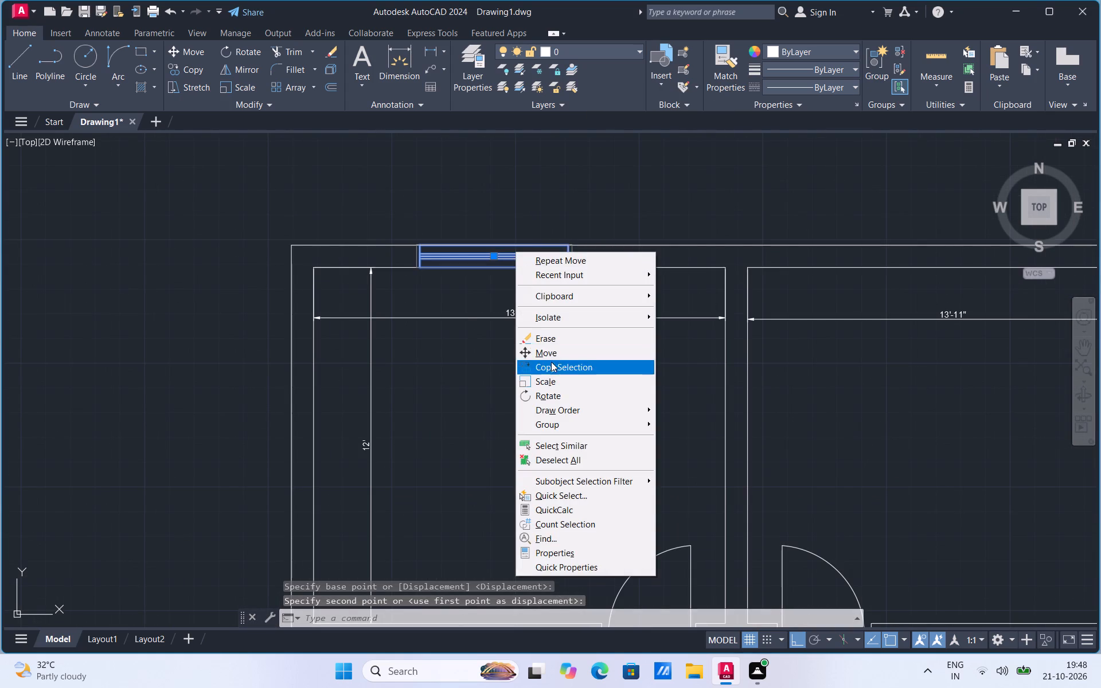
pyautogui.click(552, 366)
pyautogui.click(494, 267)
pyautogui.scroll(-2, 494, 267)
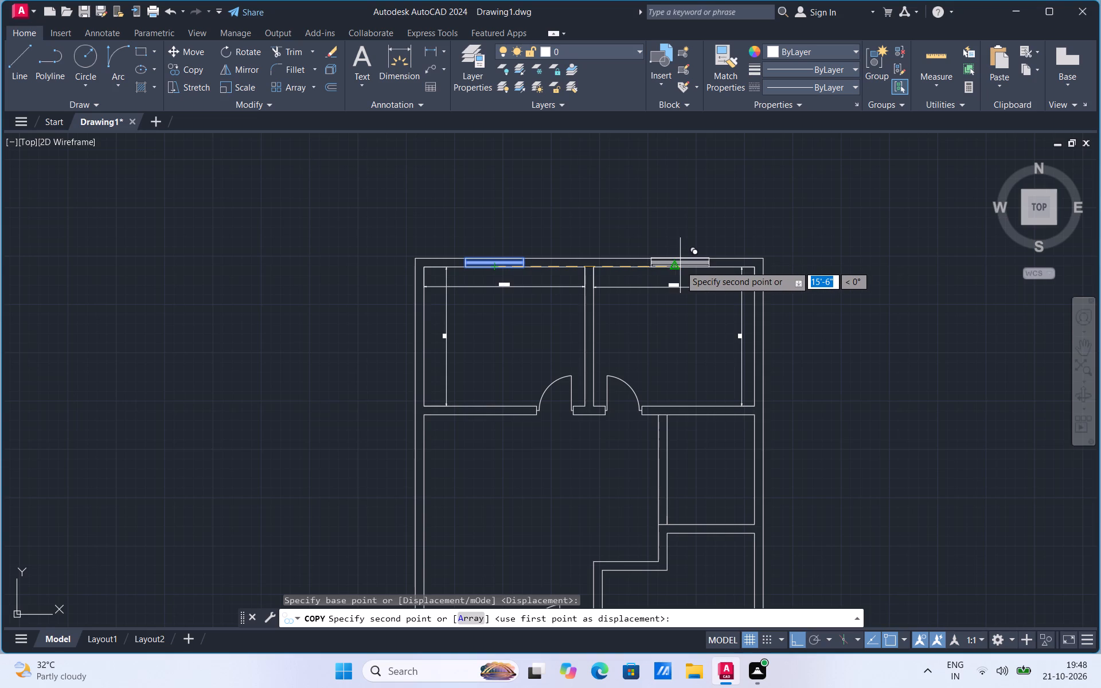
pyautogui.click(677, 265)
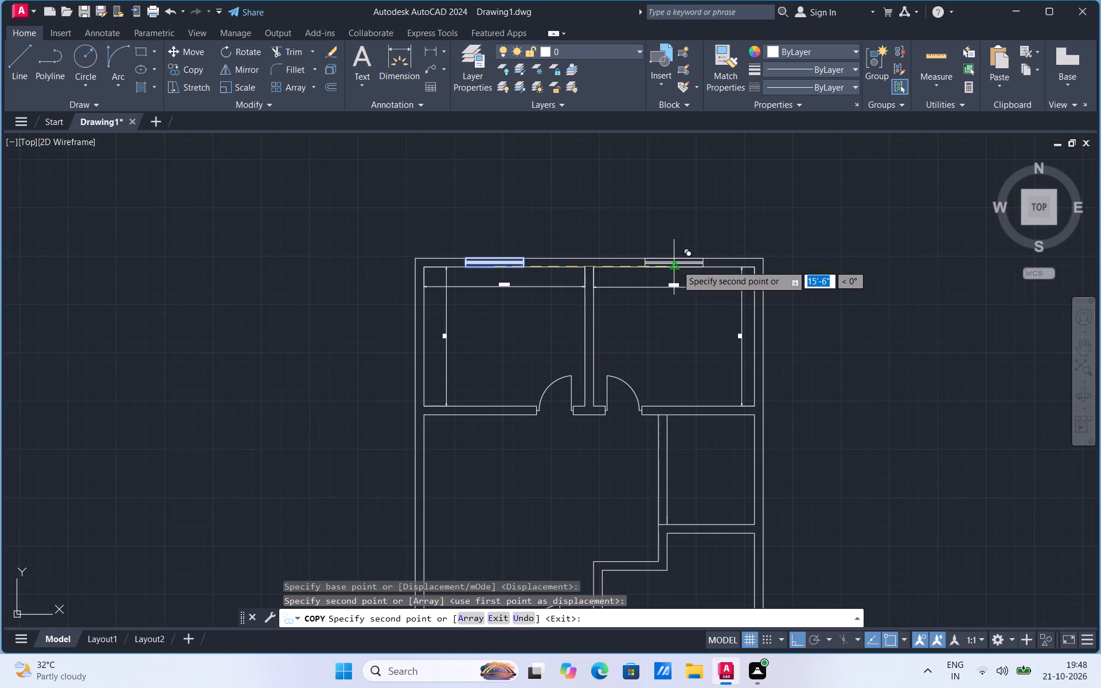
# Copy the window down into the wall beside the door, between the large middle room and the small lower-left room.
pyautogui.scroll(-2, 552, 271)
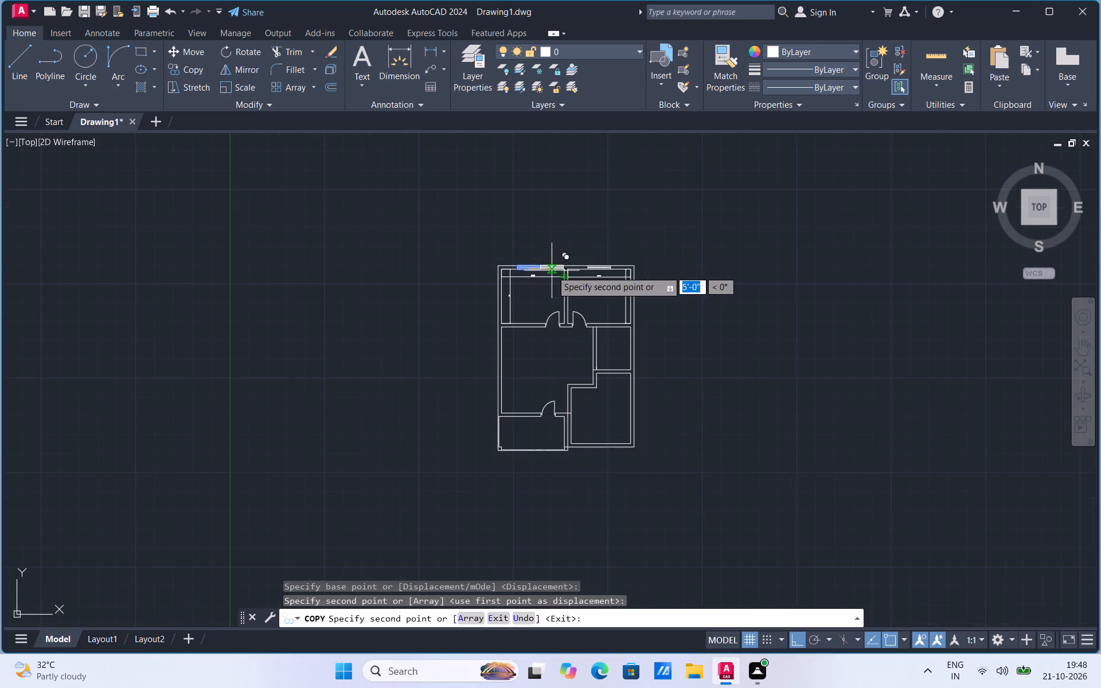
pyautogui.scroll(4, 515, 400)
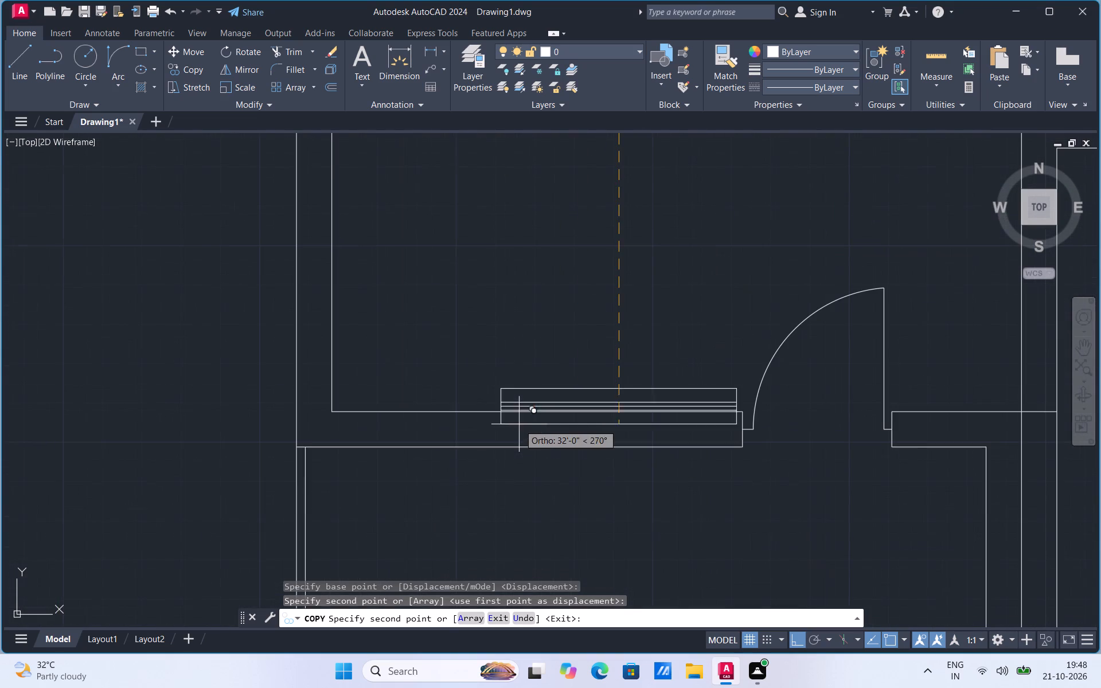
pyautogui.scroll(1, 519, 424)
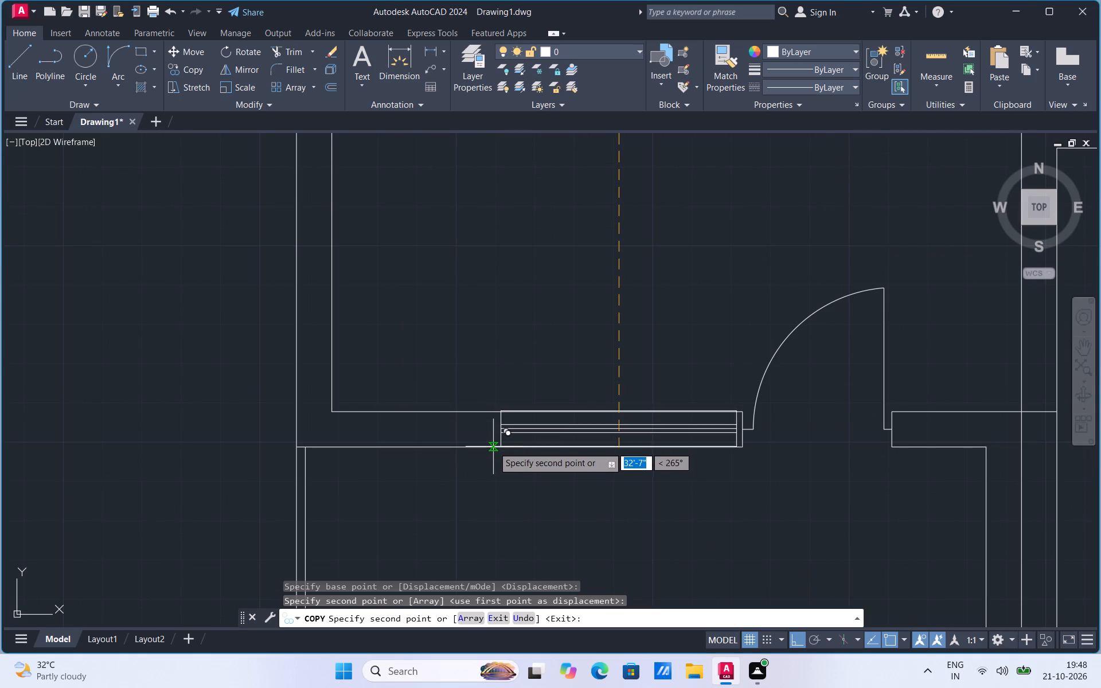
pyautogui.click(493, 447)
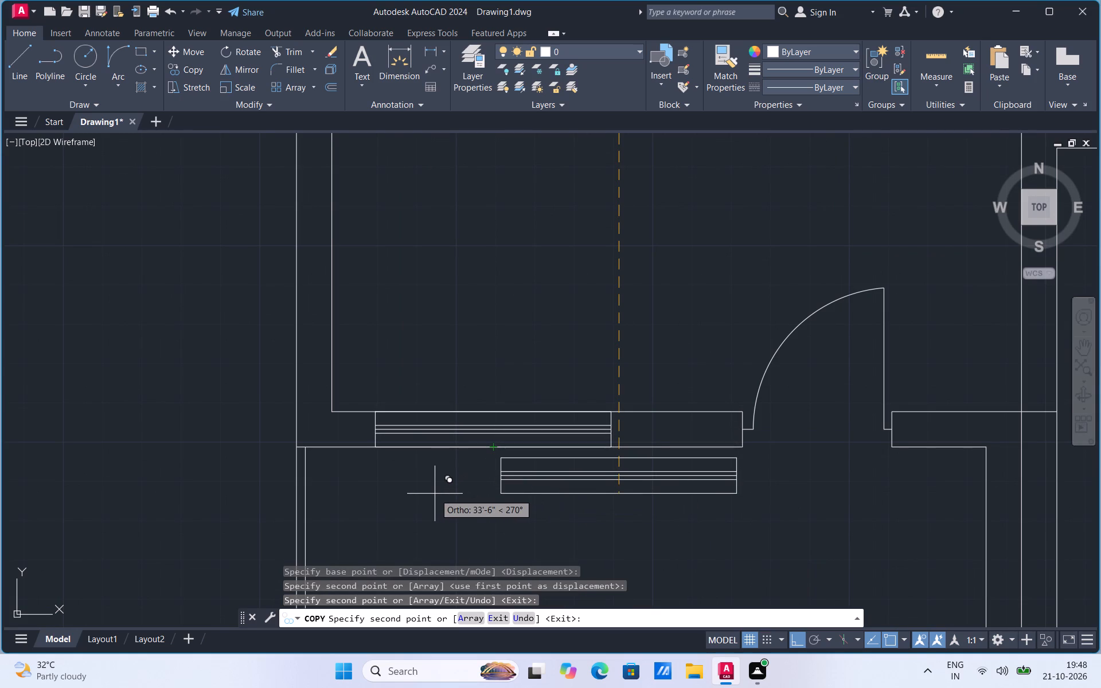
pyautogui.press('Escape')
# Move the window beside the lower door to the midpoint of that wall segment's lower line.
pyautogui.click(485, 428)
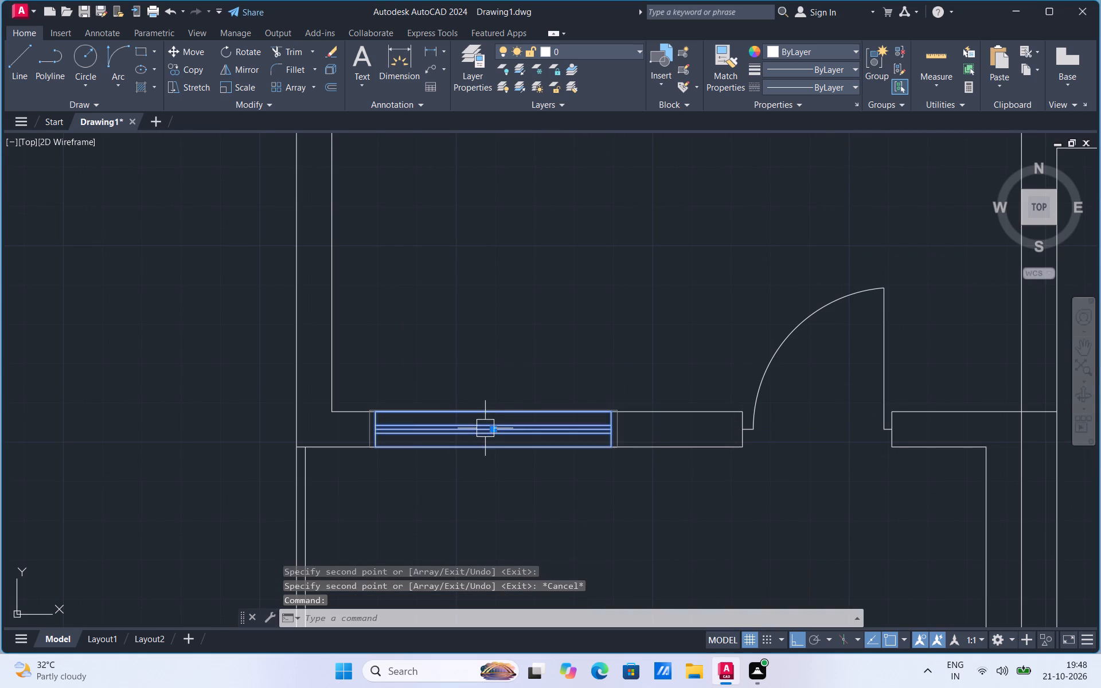
pyautogui.rightClick(485, 428)
pyautogui.click(506, 205)
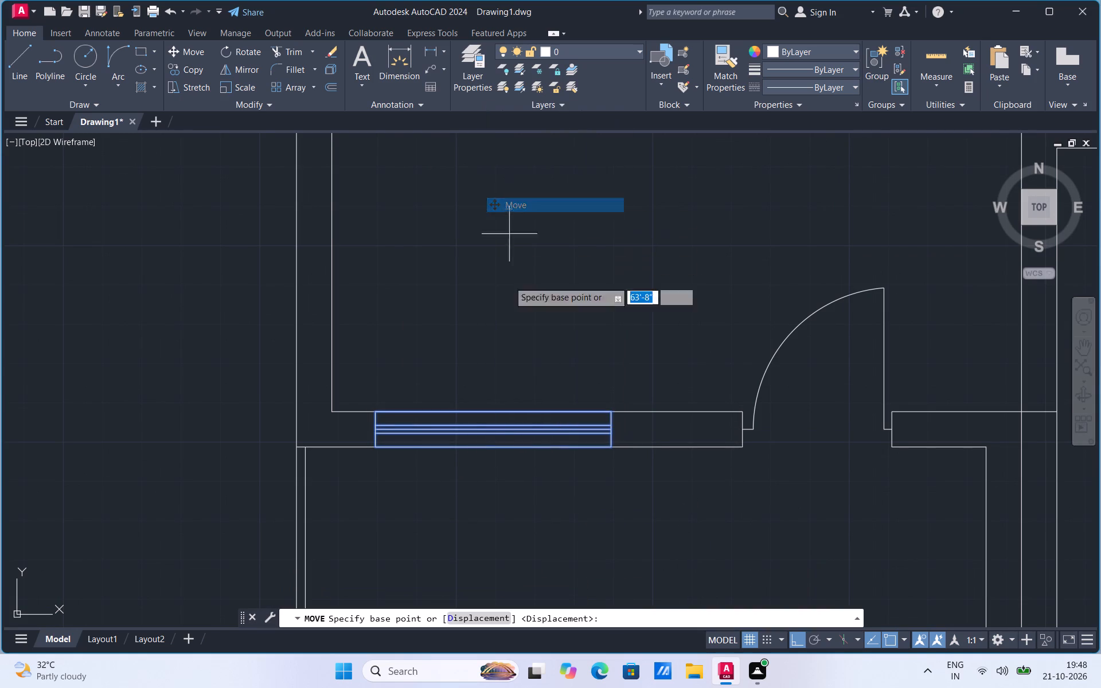
pyautogui.click(496, 448)
pyautogui.click(522, 447)
# Copy the window beside the lower door horizontally into the empty space east of the plan.
pyautogui.scroll(-2, 492, 491)
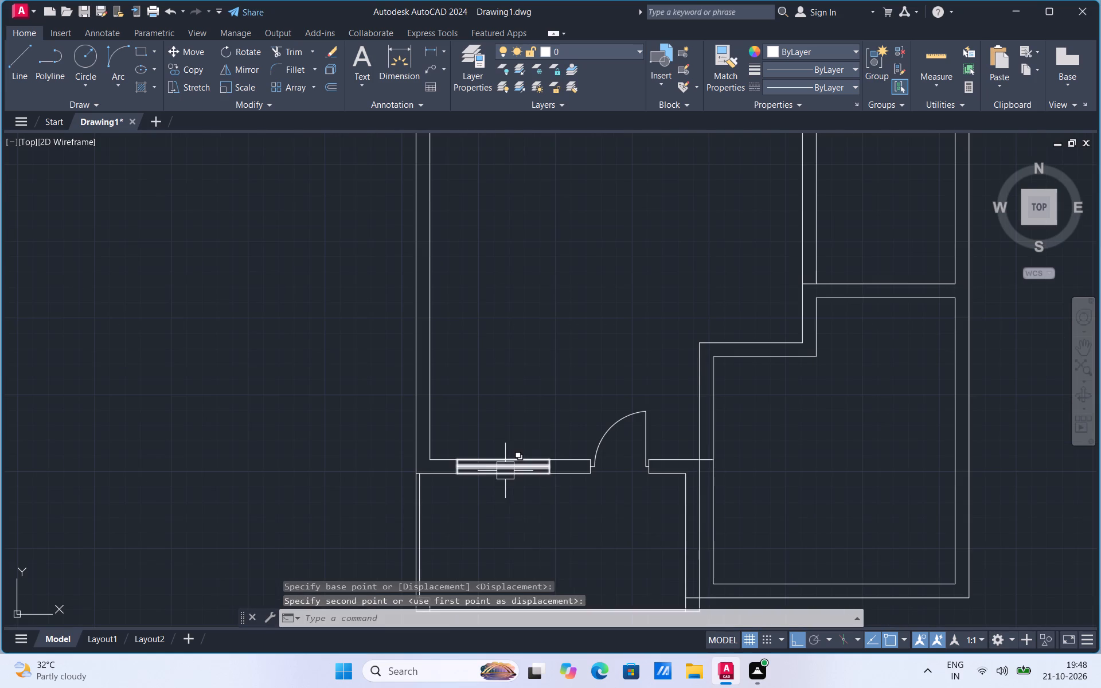
pyautogui.click(506, 471)
pyautogui.rightClick(506, 471)
pyautogui.click(567, 264)
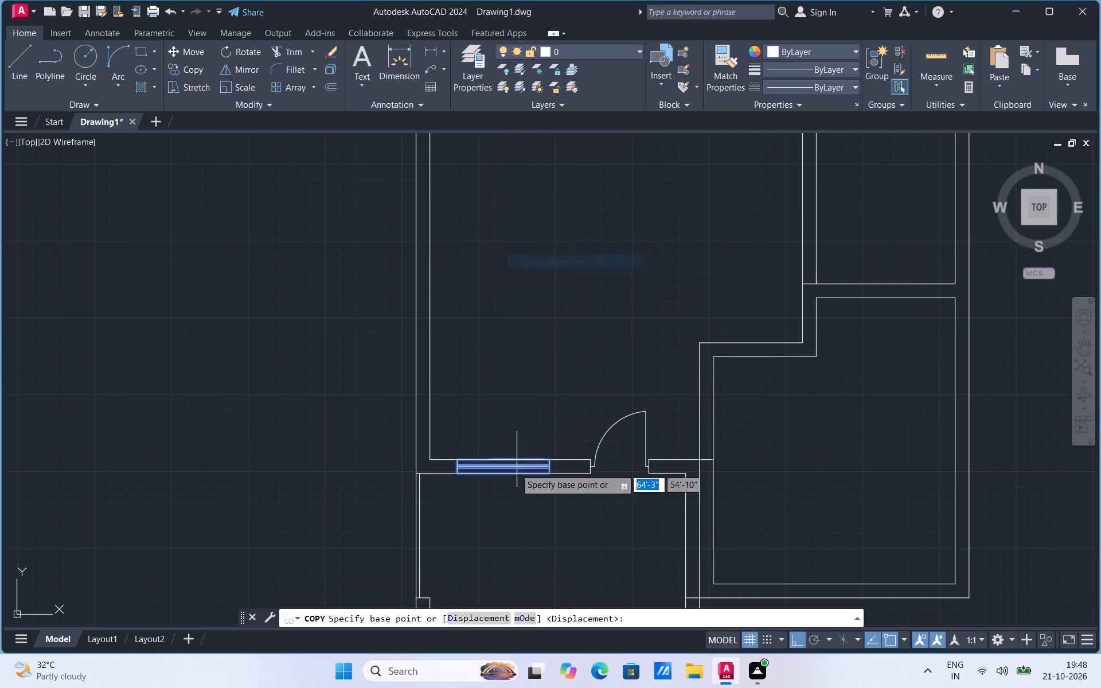
pyautogui.click(514, 471)
pyautogui.scroll(-2, 438, 355)
pyautogui.click(703, 372)
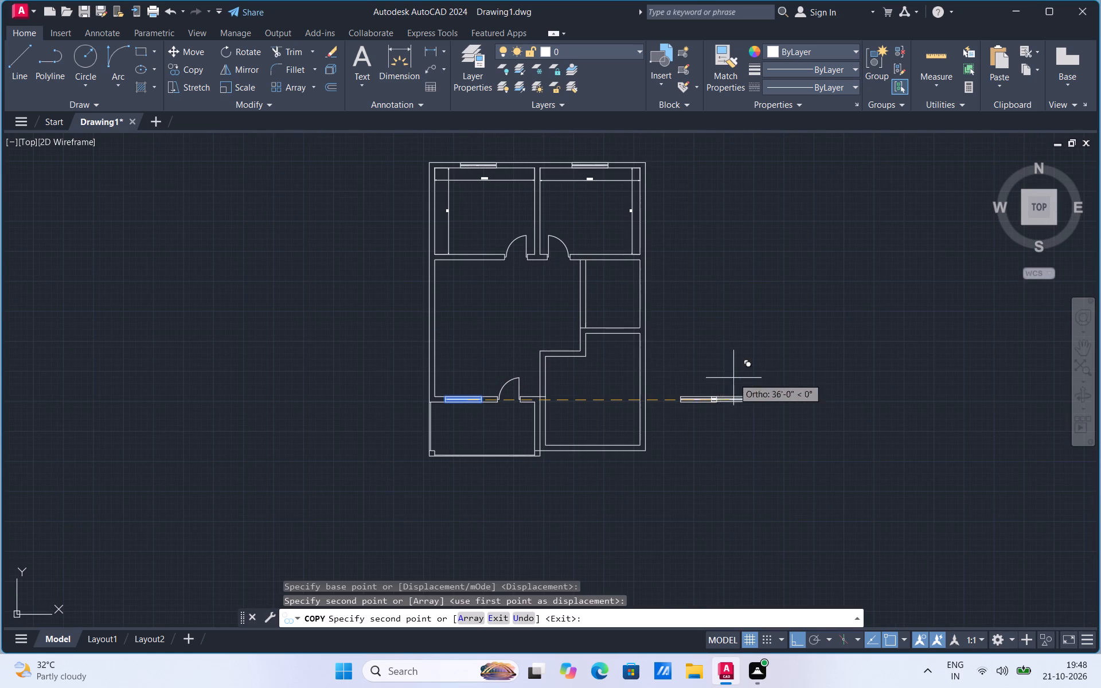
pyautogui.press('Escape')
# Rotate the window copy outside the plan to vertical about its lower-right corner.
pyautogui.scroll(1, 718, 411)
pyautogui.click(697, 398)
pyautogui.rightClick(697, 398)
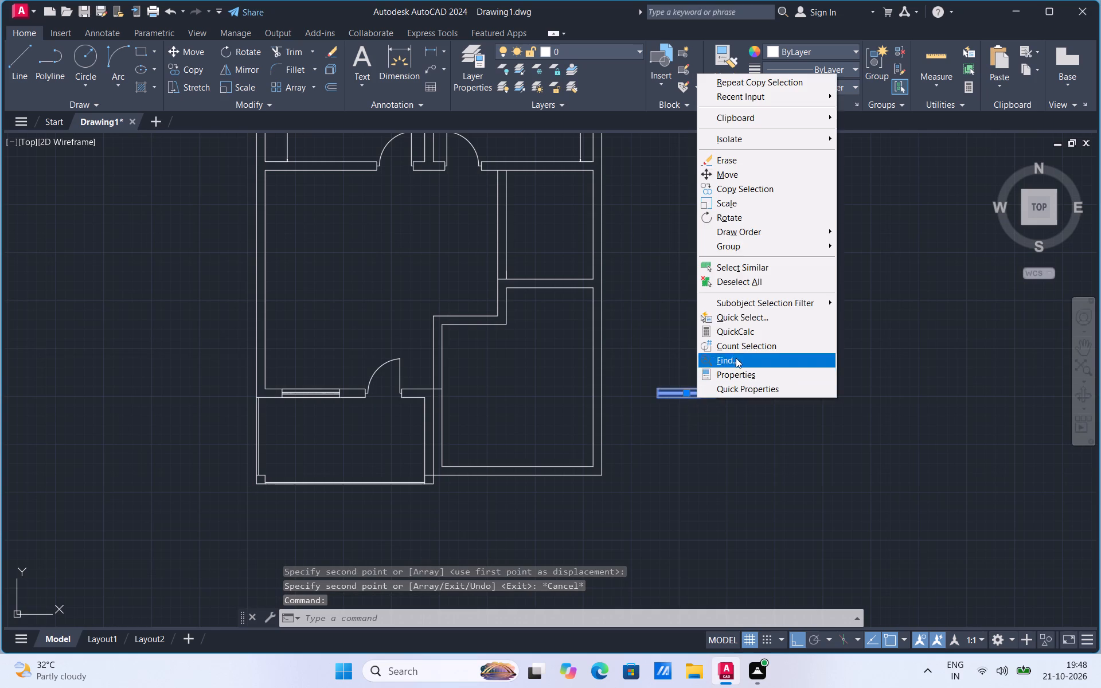
pyautogui.click(740, 218)
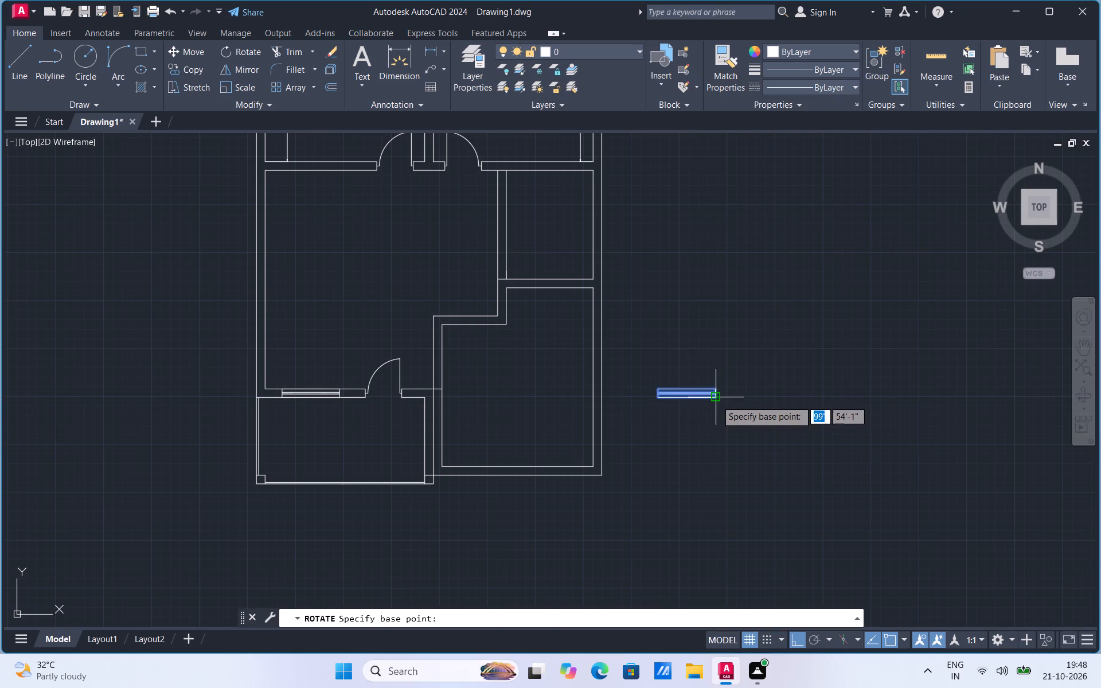
pyautogui.click(716, 400)
pyautogui.click(713, 421)
# Move the vertical window by its midpoint into the outer east wall of the lower-right room.
pyautogui.click(723, 391)
pyautogui.rightClick(723, 391)
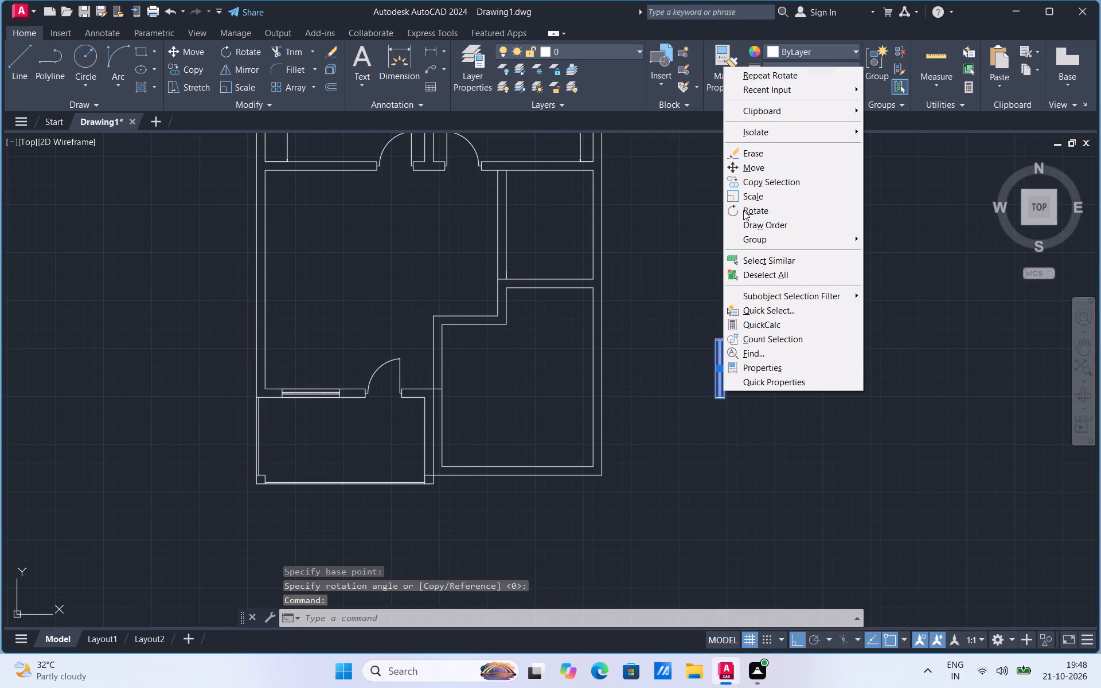
pyautogui.click(754, 166)
pyautogui.click(718, 368)
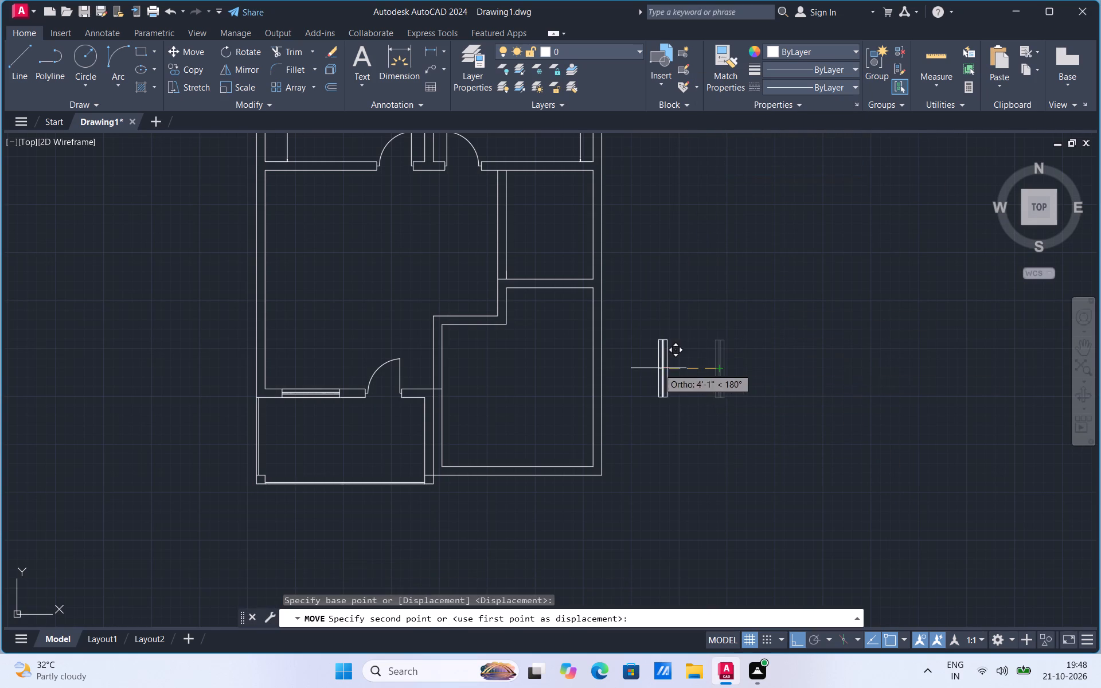
pyautogui.click(595, 377)
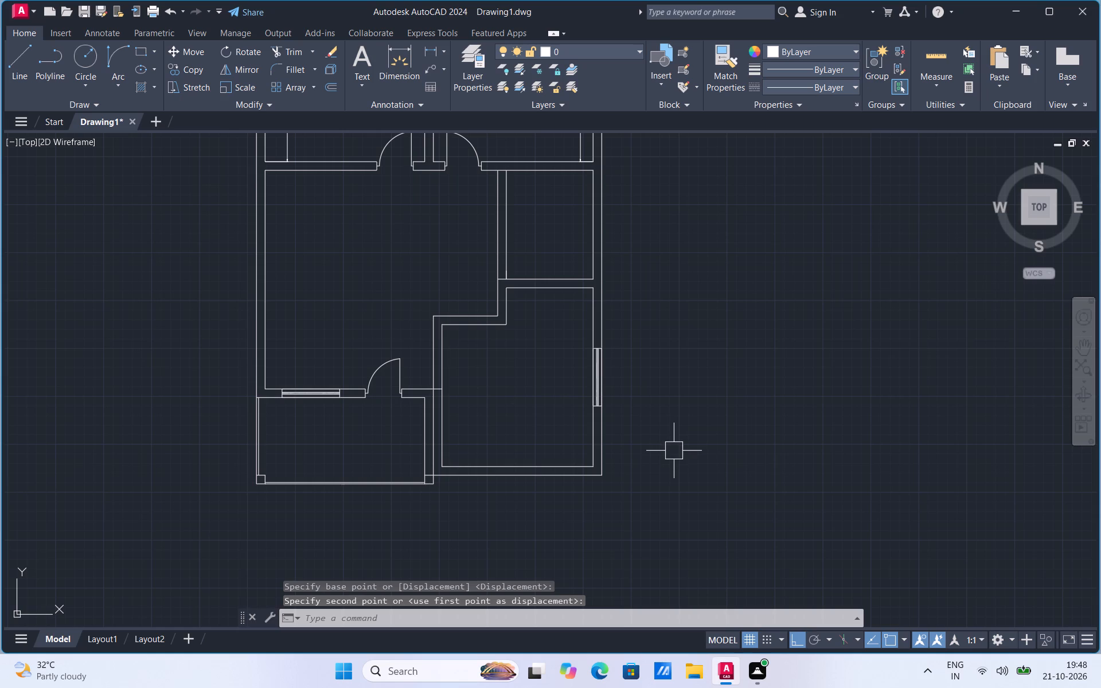
# Draw a rectangle 2' wide and 9" high in the open area of the large middle room.
pyautogui.click(155, 50)
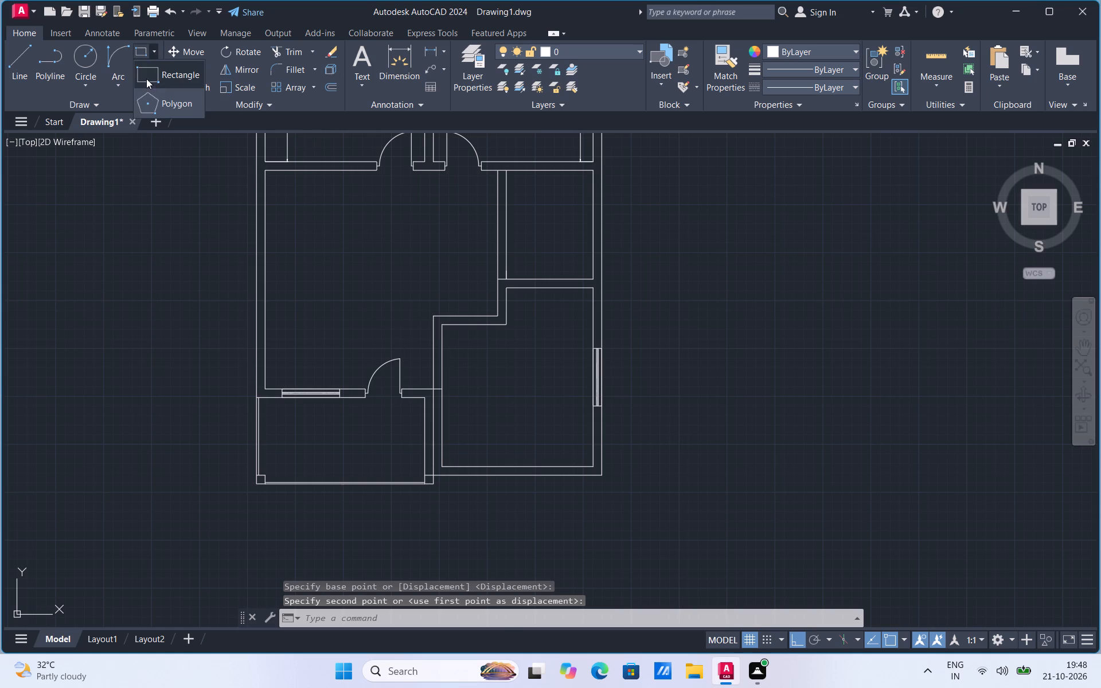
pyautogui.click(146, 79)
pyautogui.click(334, 313)
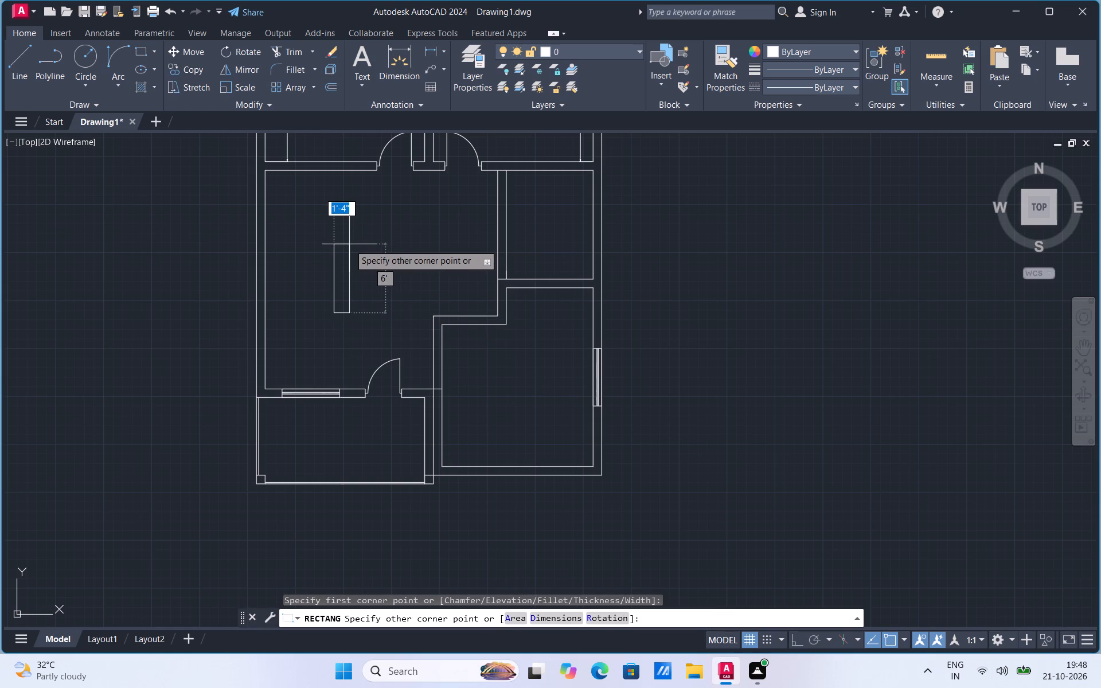
pyautogui.write("2',")
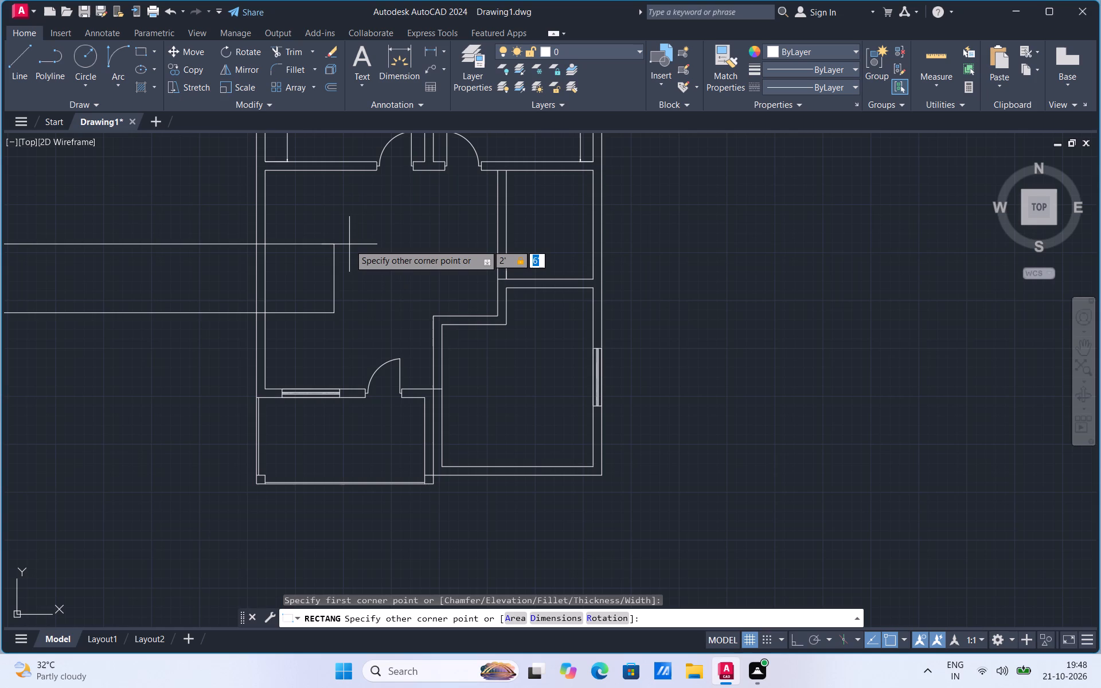
pyautogui.press('9')
pyautogui.press('Return')
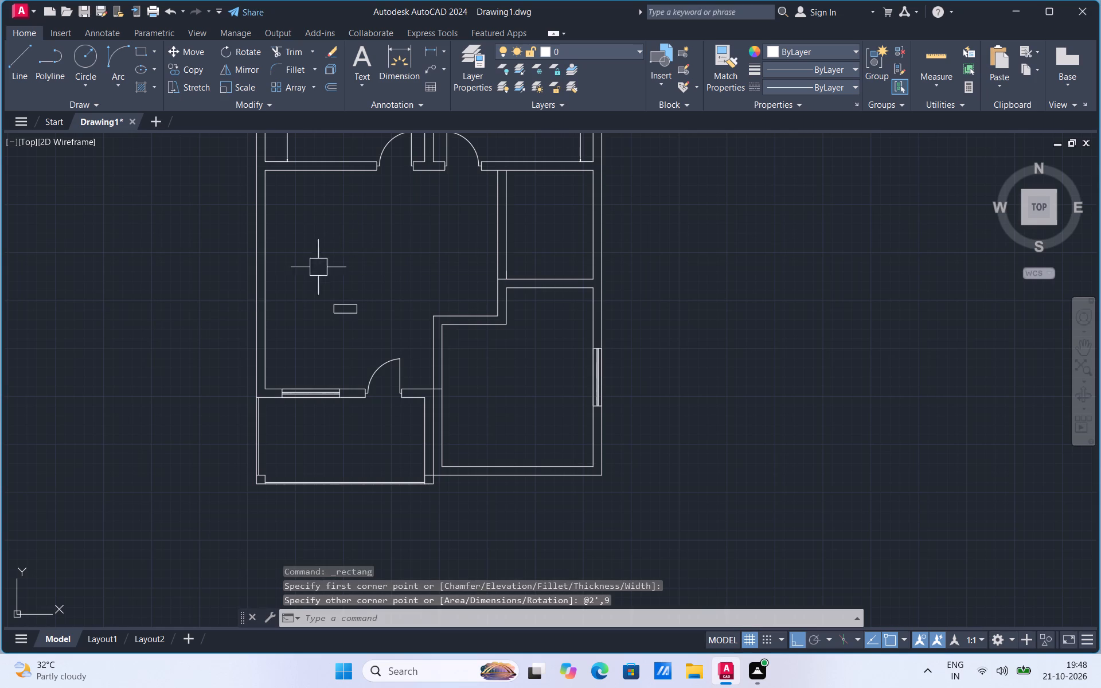
# Draw a horizontal centre line in the 2' by 9" rectangle, joining the midpoints of its short sides.
pyautogui.scroll(3, 371, 314)
pyautogui.click(228, 277)
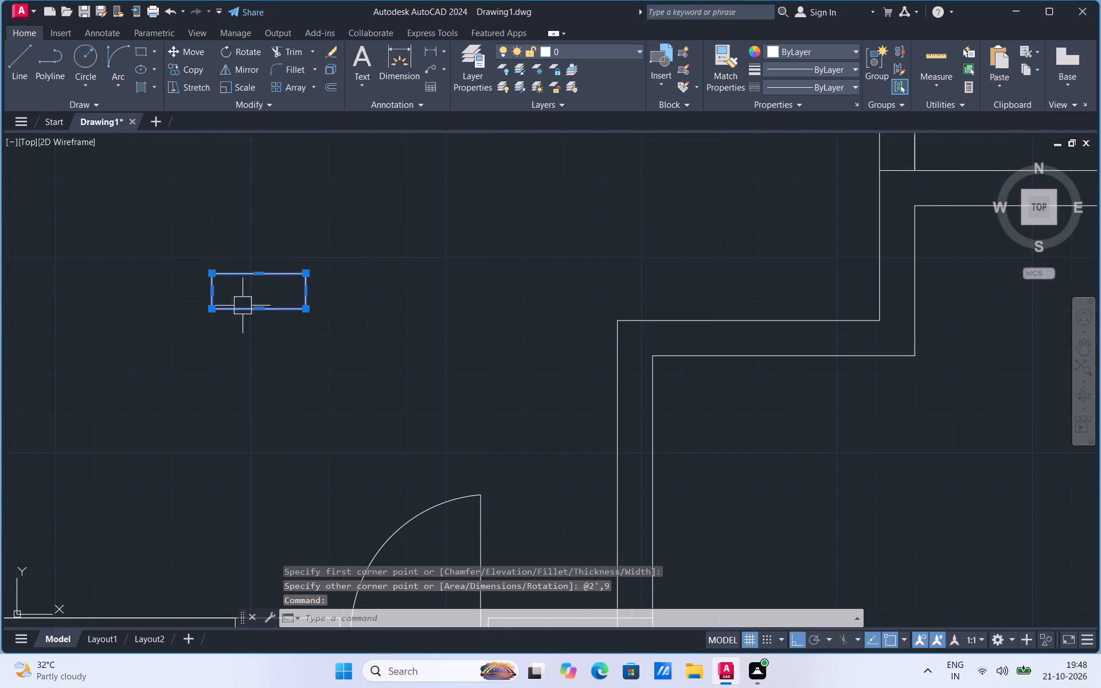
pyautogui.scroll(2, 205, 289)
pyautogui.press('Escape')
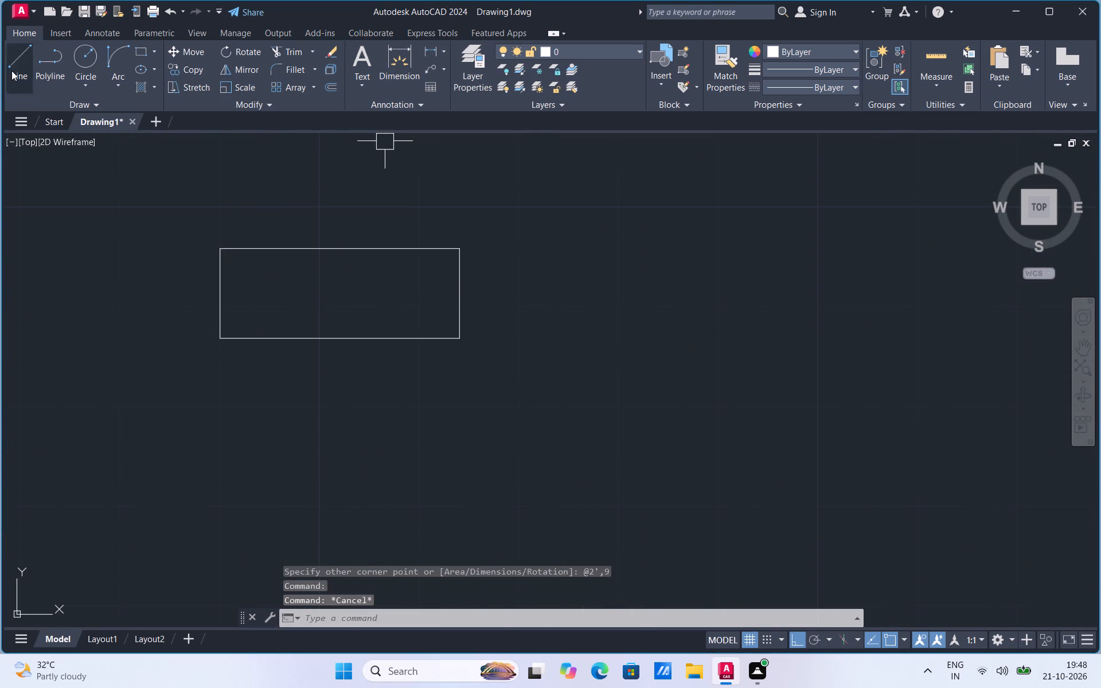
pyautogui.click(11, 71)
pyautogui.click(220, 294)
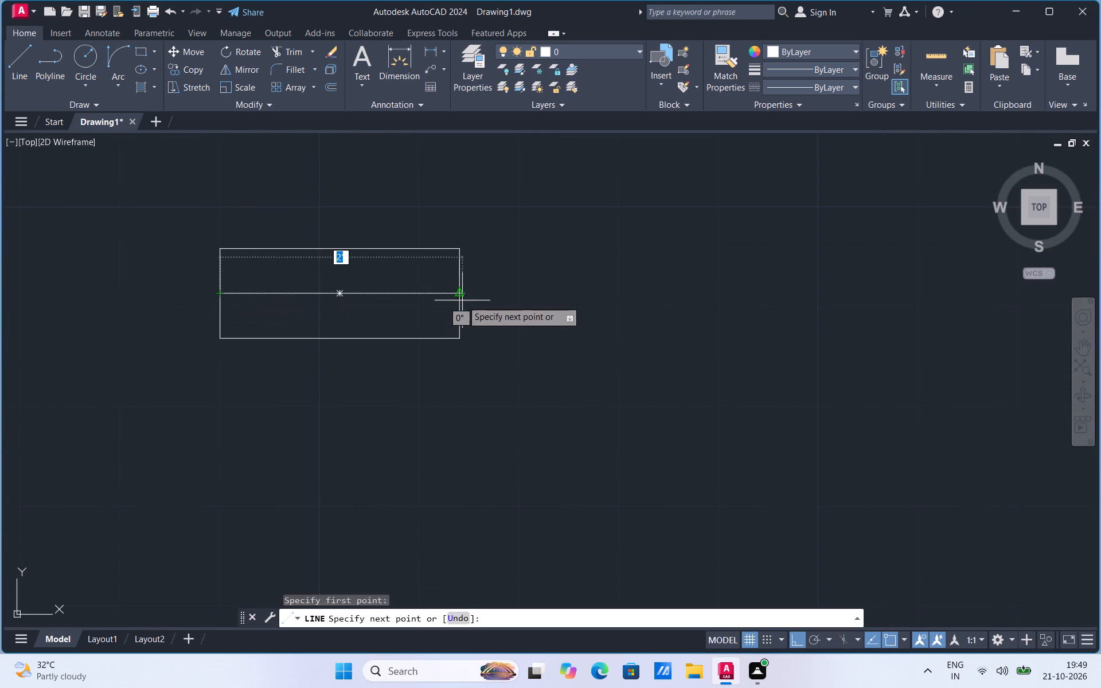
pyautogui.click(460, 292)
pyautogui.press('Escape')
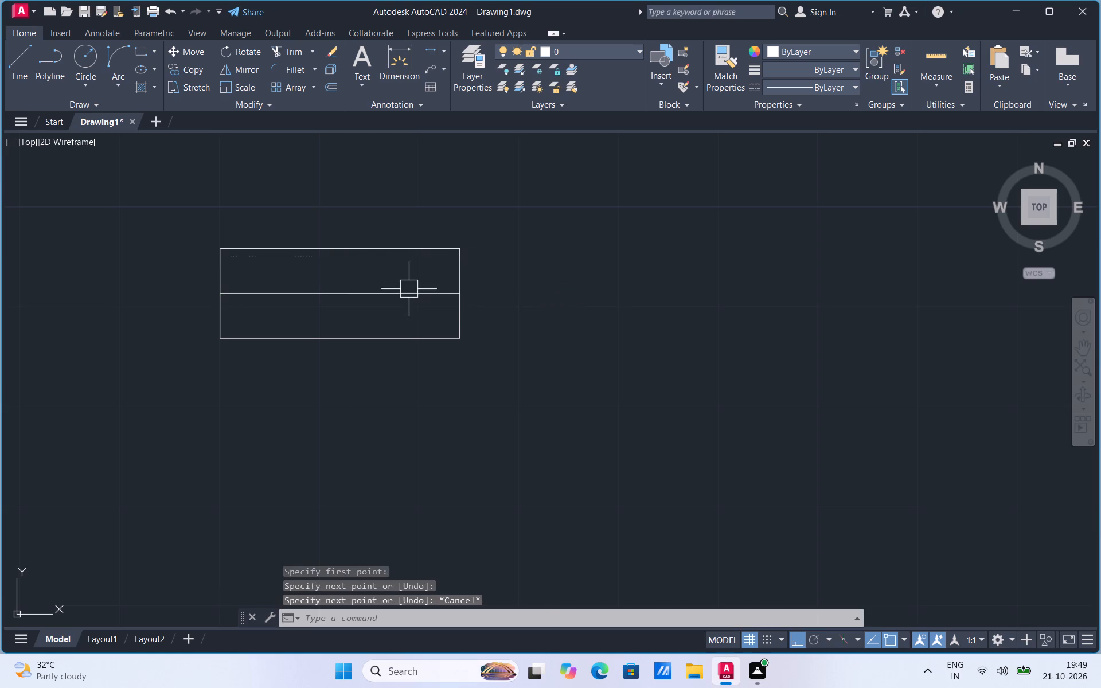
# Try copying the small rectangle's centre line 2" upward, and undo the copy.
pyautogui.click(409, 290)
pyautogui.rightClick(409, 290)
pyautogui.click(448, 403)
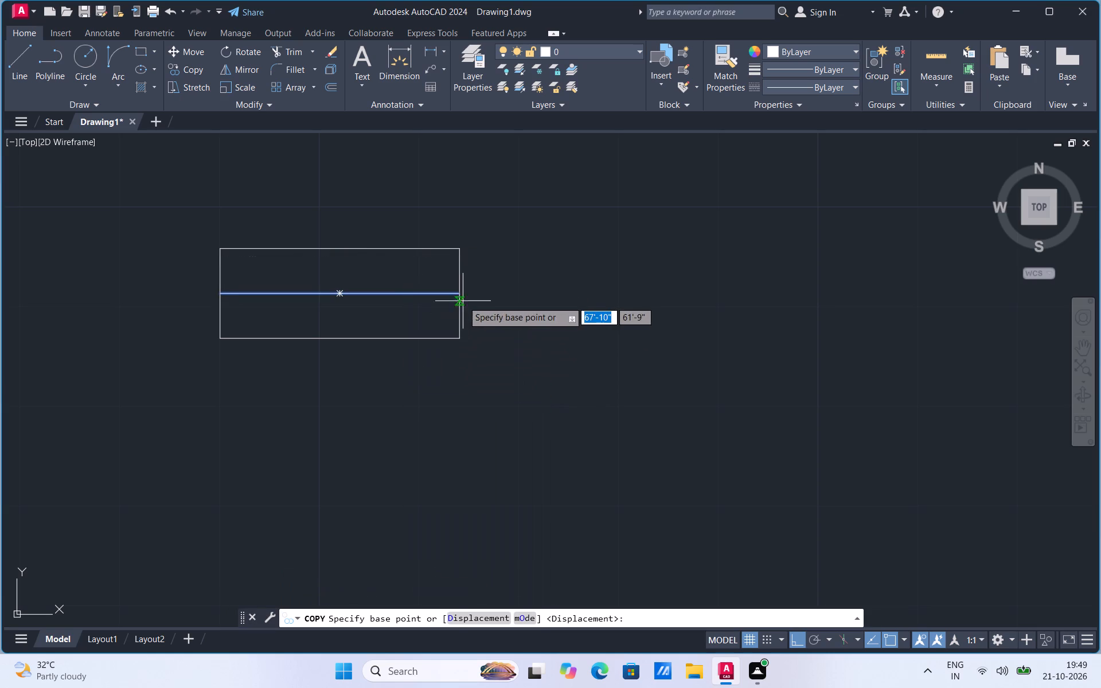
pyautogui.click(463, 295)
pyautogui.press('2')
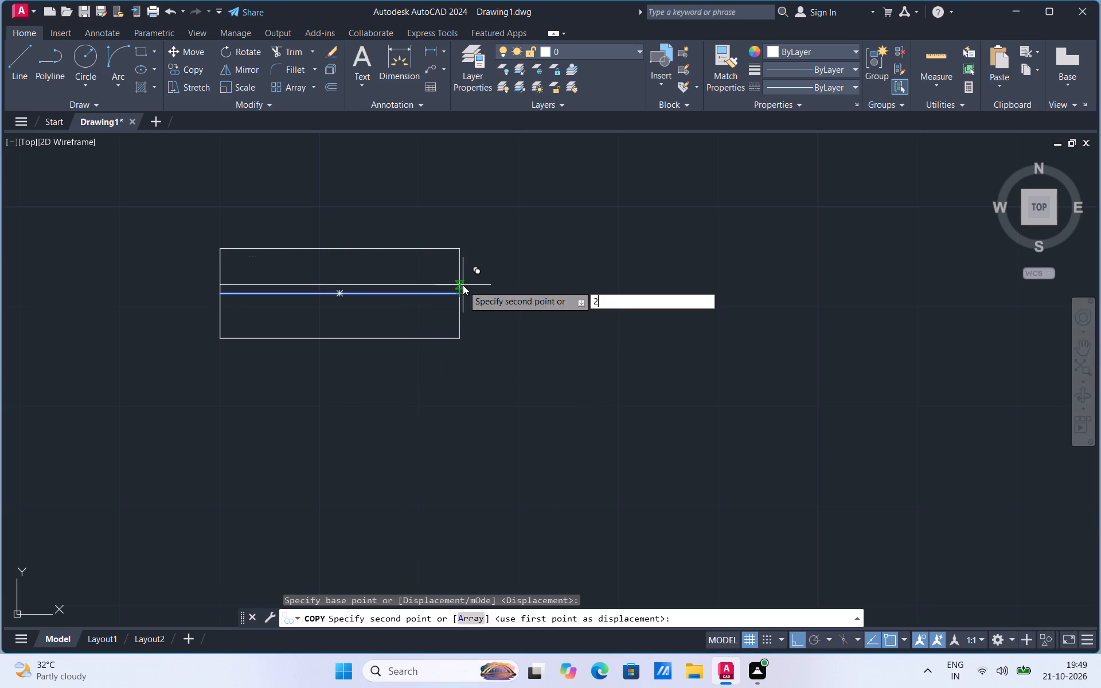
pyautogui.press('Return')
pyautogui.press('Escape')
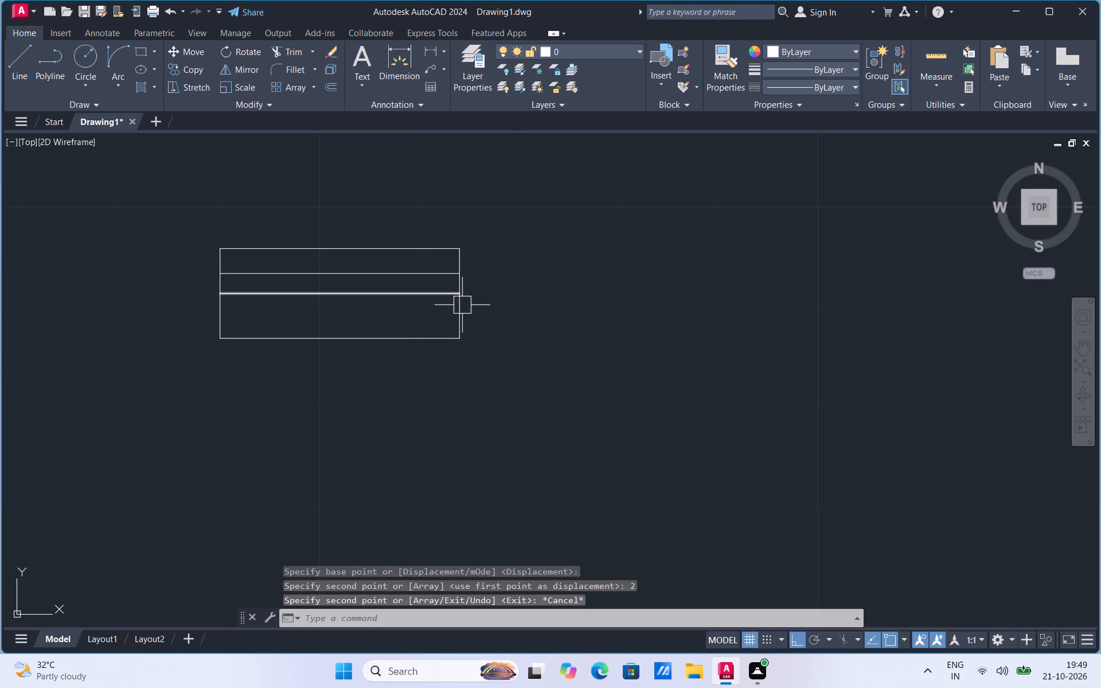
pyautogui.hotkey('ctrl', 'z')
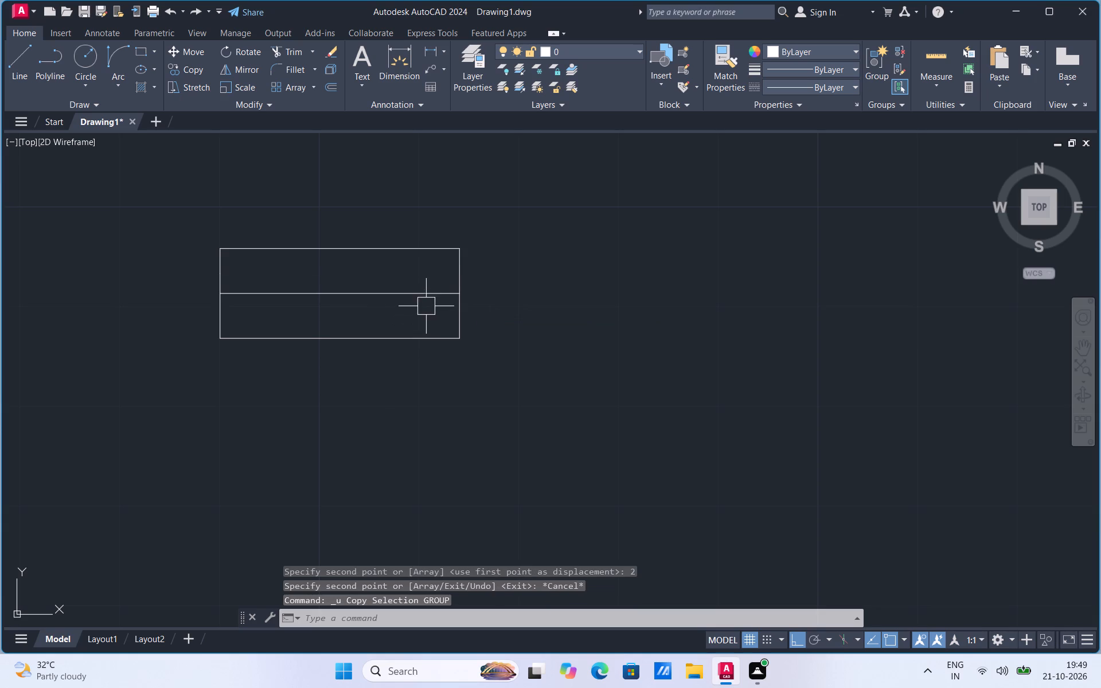
# Copy the small rectangle's centre line 1" upward and 1" downward from its east endpoint.
pyautogui.click(427, 296)
pyautogui.rightClick(427, 296)
pyautogui.moveTo(497, 413); pyautogui.dragTo(490, 409)
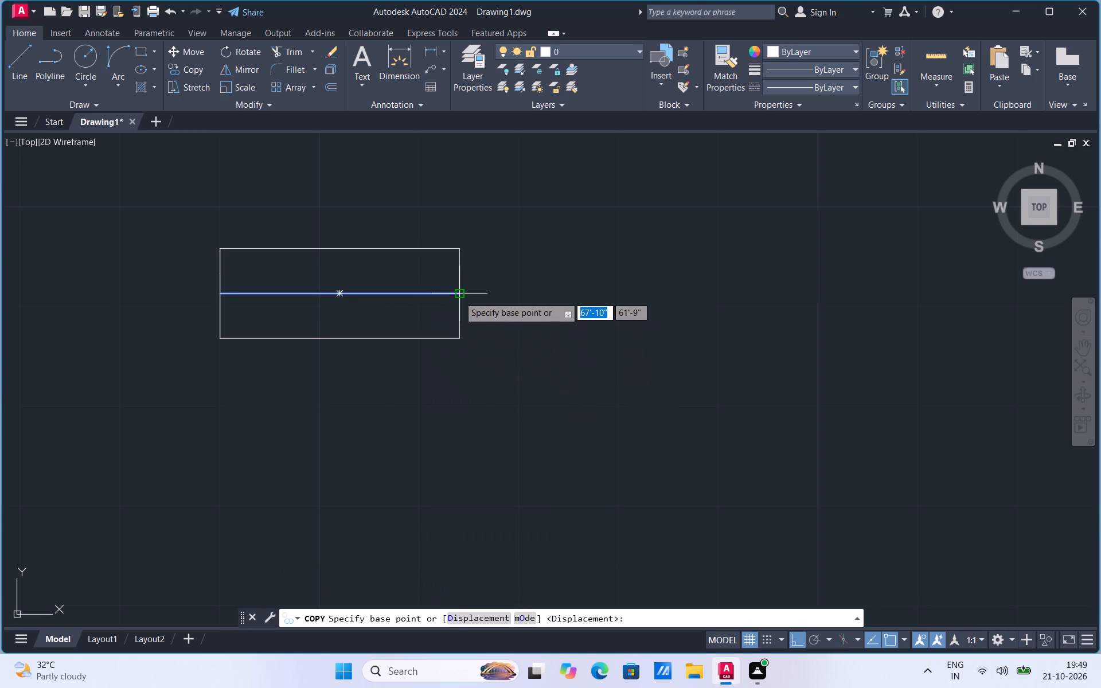
pyautogui.click(459, 294)
pyautogui.press('1')
pyautogui.press('Return')
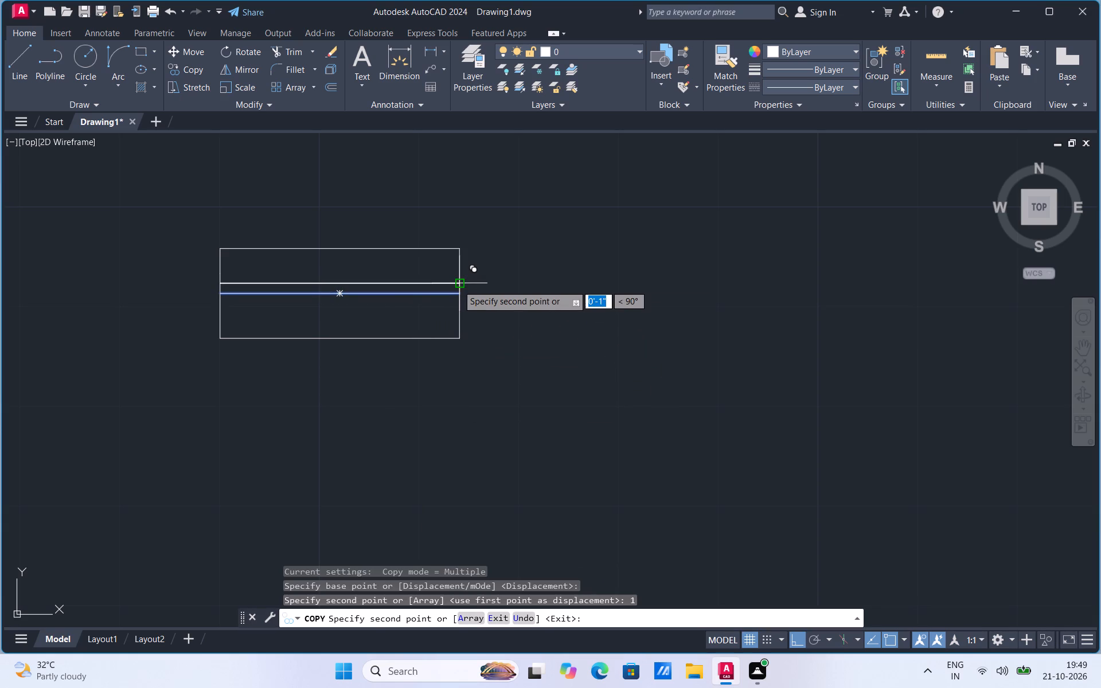
pyautogui.press('Escape')
pyautogui.click(429, 296)
pyautogui.rightClick(429, 296)
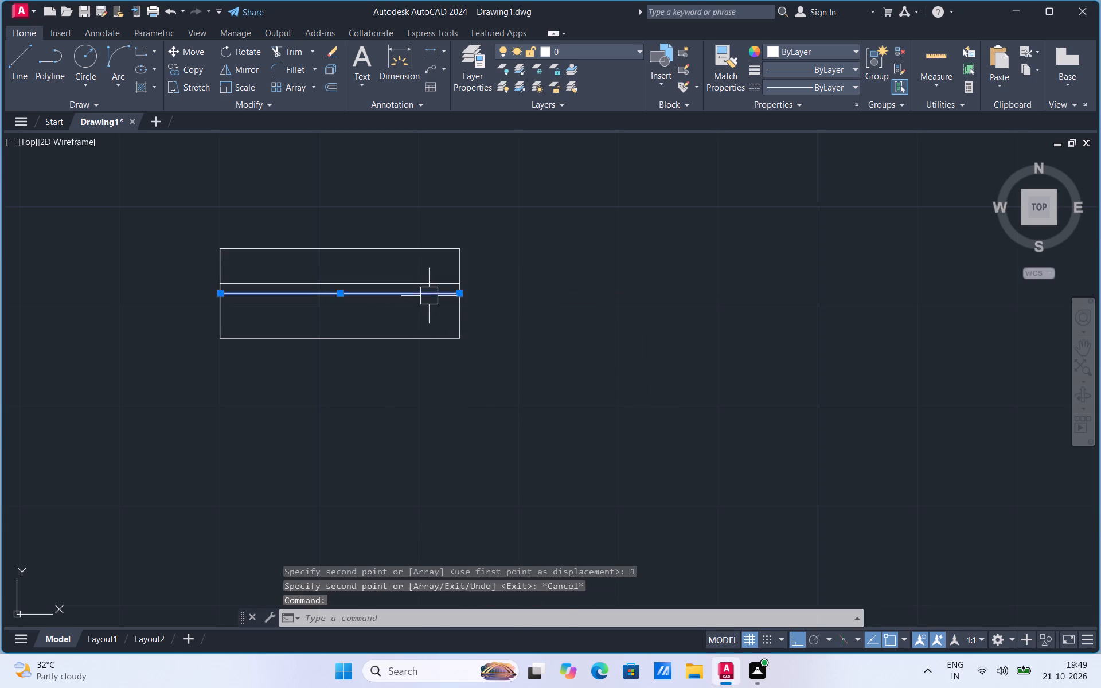
pyautogui.click(486, 411)
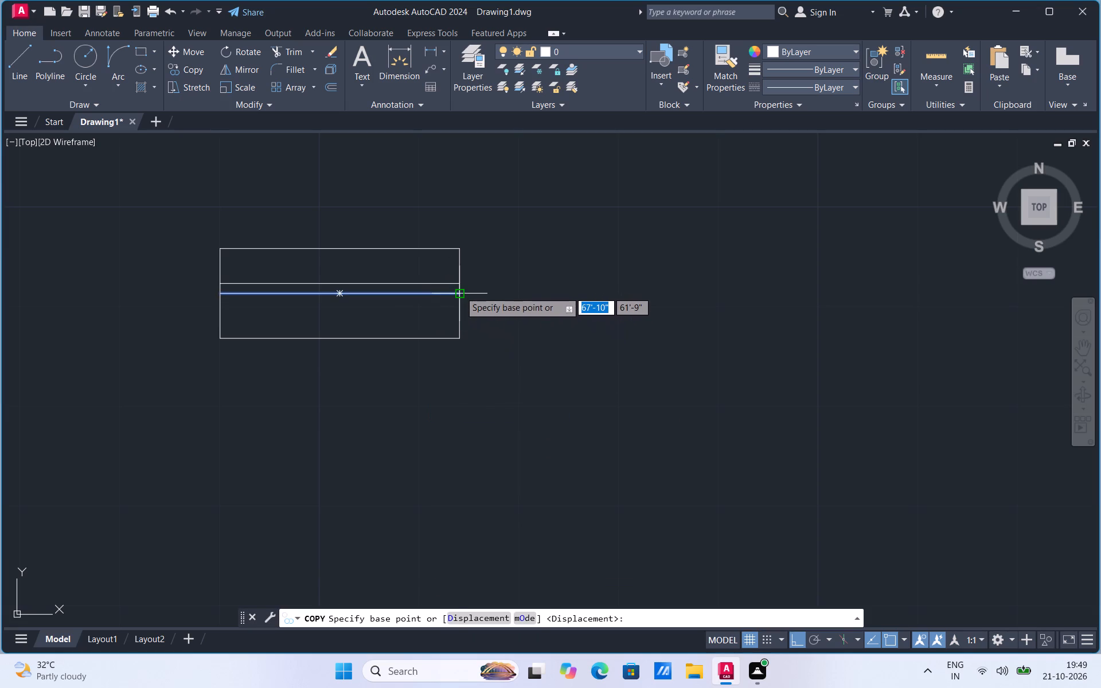
pyautogui.click(460, 292)
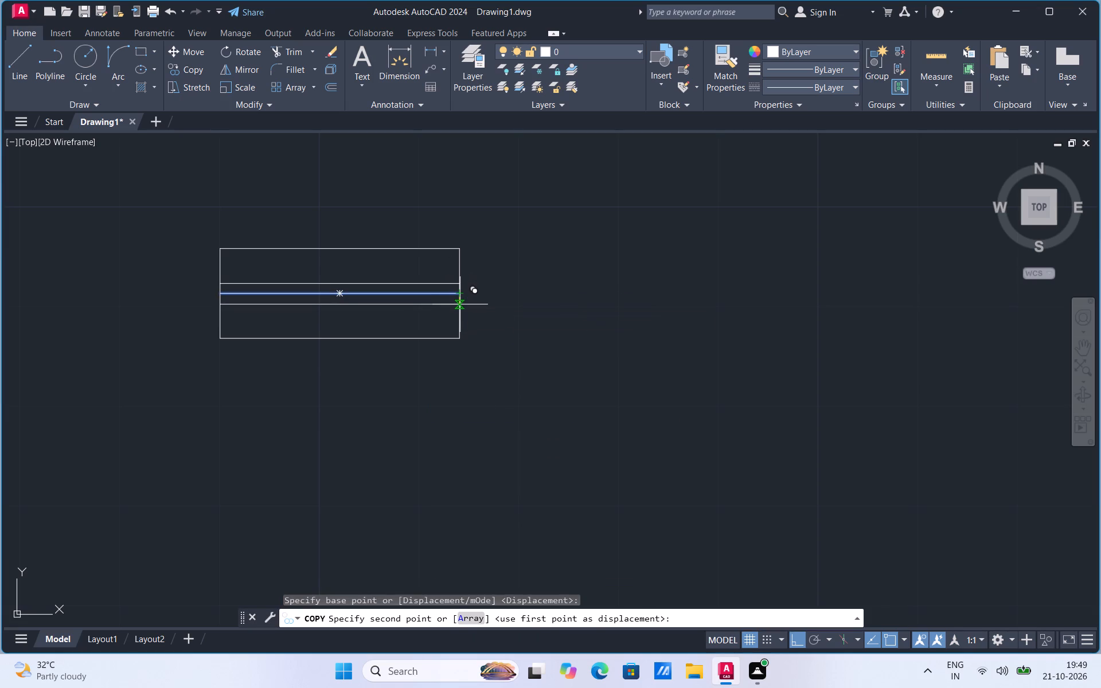
pyautogui.press('1')
pyautogui.press('Return')
pyautogui.press('Escape')
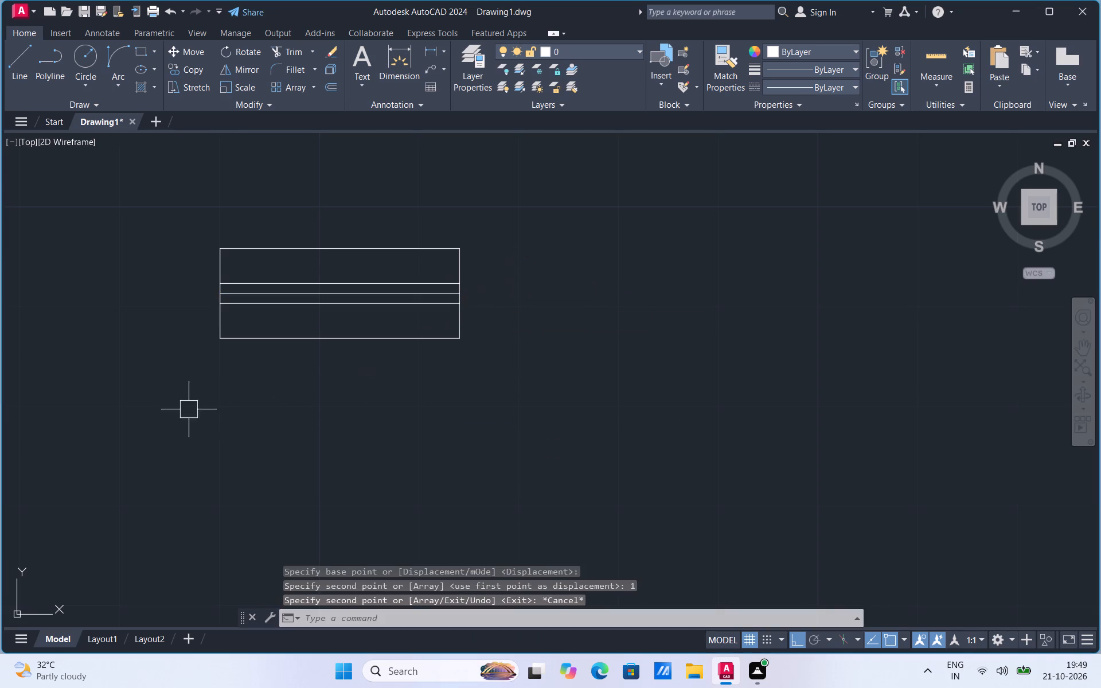
# Group the 2' by 9" rectangle together with its three inner horizontal lines.
pyautogui.click(172, 400)
pyautogui.click(505, 208)
pyautogui.rightClick(505, 209)
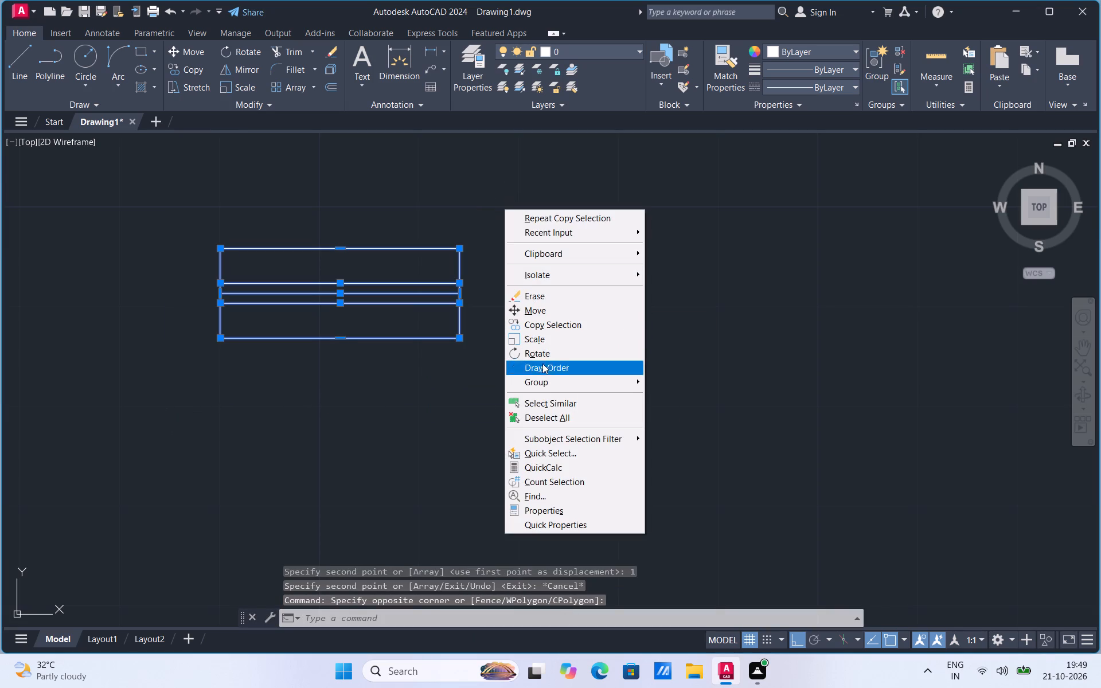
pyautogui.click(541, 383)
pyautogui.click(672, 379)
# Rotate the grouped small window 270° about its lower-right corner to stand vertically.
pyautogui.click(440, 308)
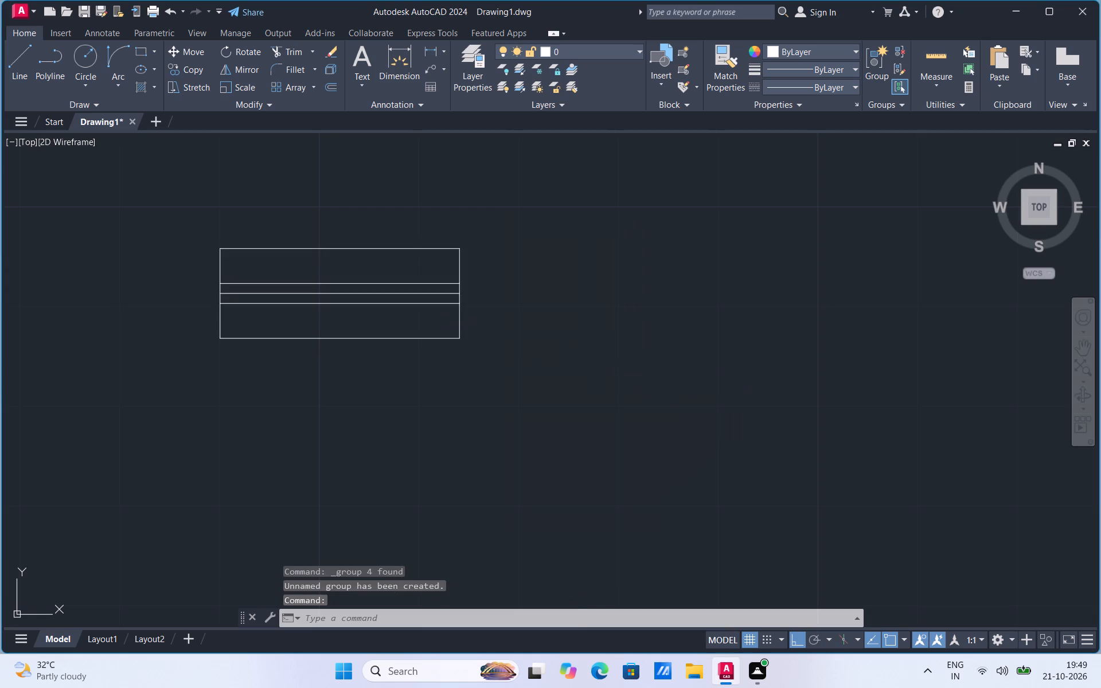
pyautogui.rightClick(440, 308)
pyautogui.click(495, 449)
pyautogui.click(459, 338)
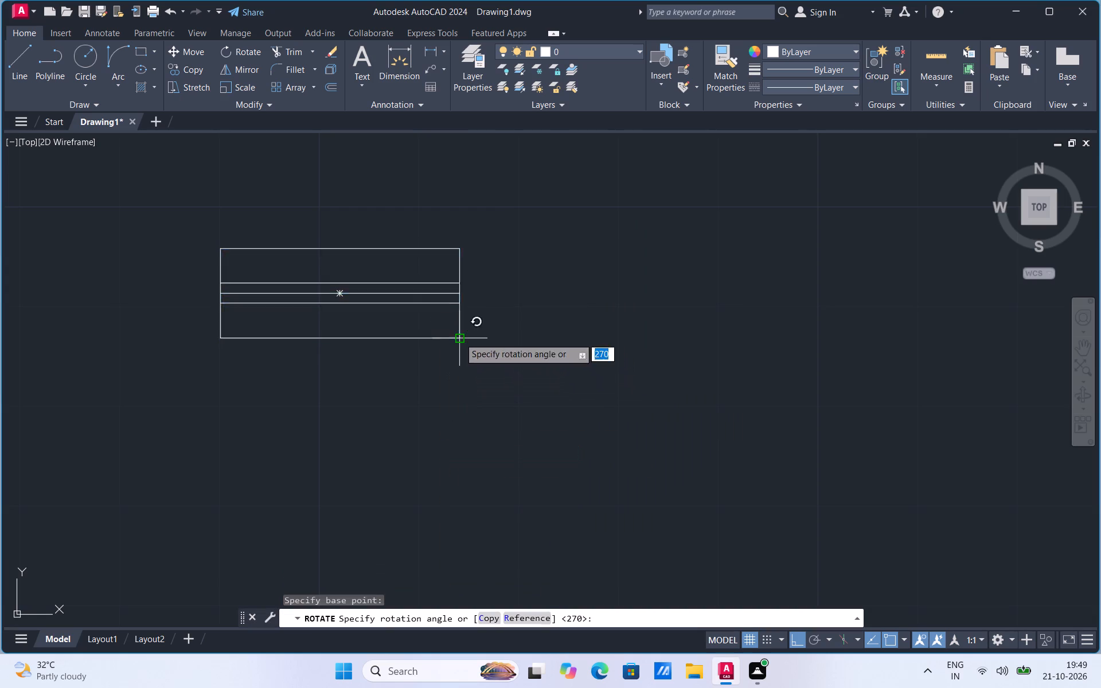
pyautogui.click(448, 378)
# Move the small vertical window by the midpoint of its west side into the outer east wall of the small east room.
pyautogui.click(481, 339)
pyautogui.rightClick(481, 339)
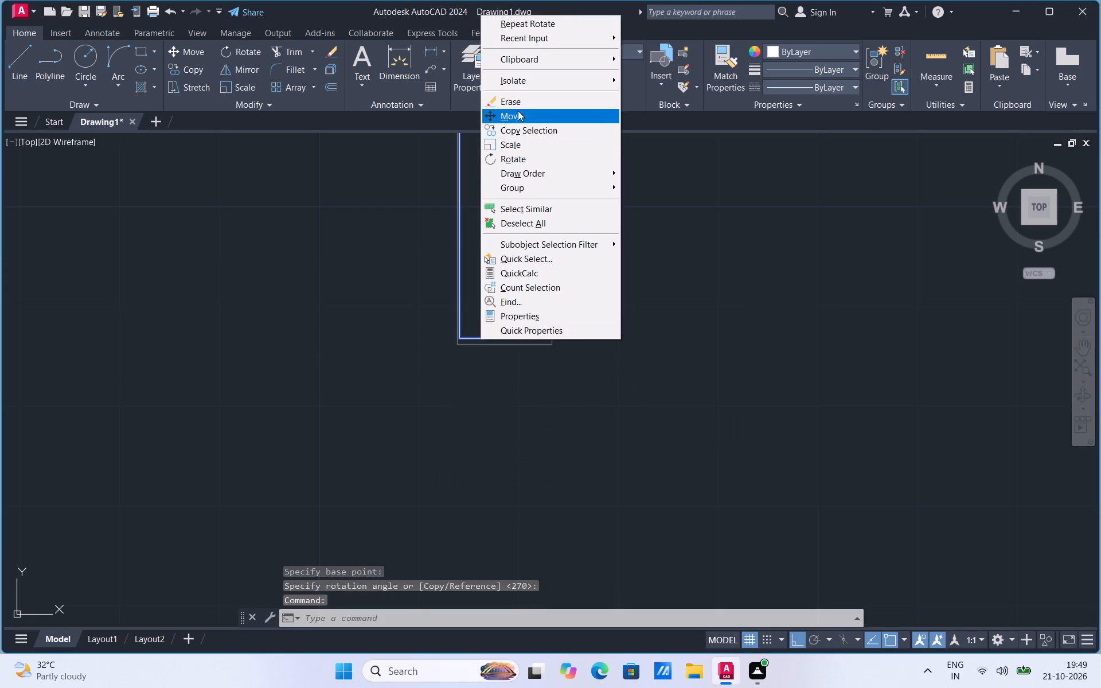
pyautogui.click(515, 115)
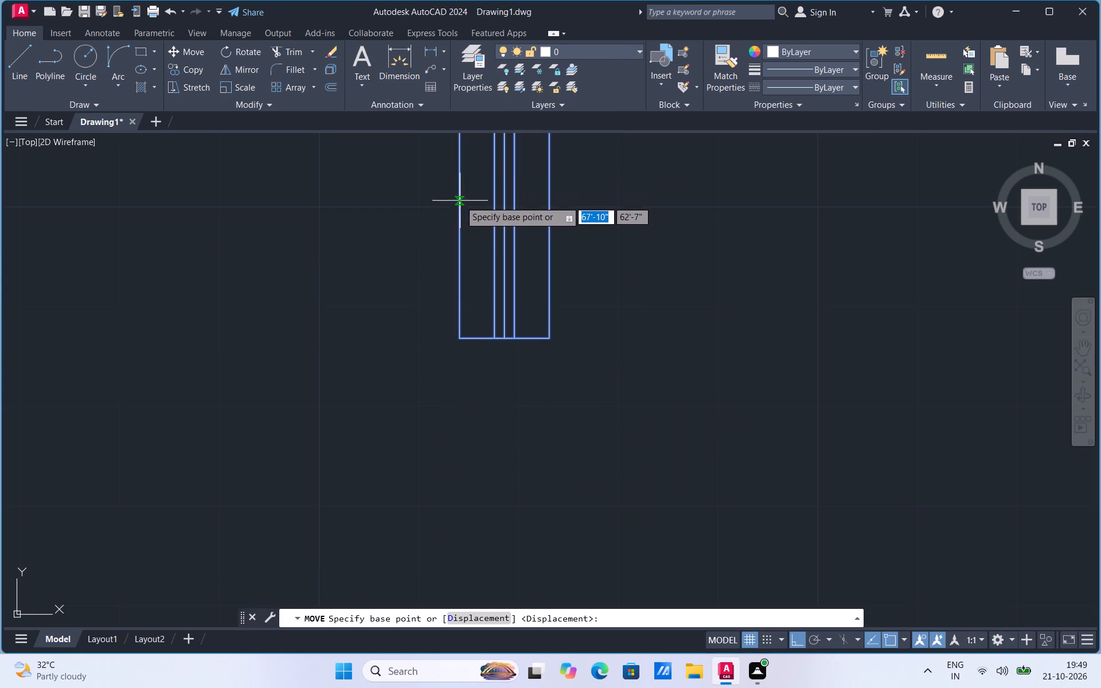
pyautogui.click(459, 216)
pyautogui.scroll(-4, 411, 406)
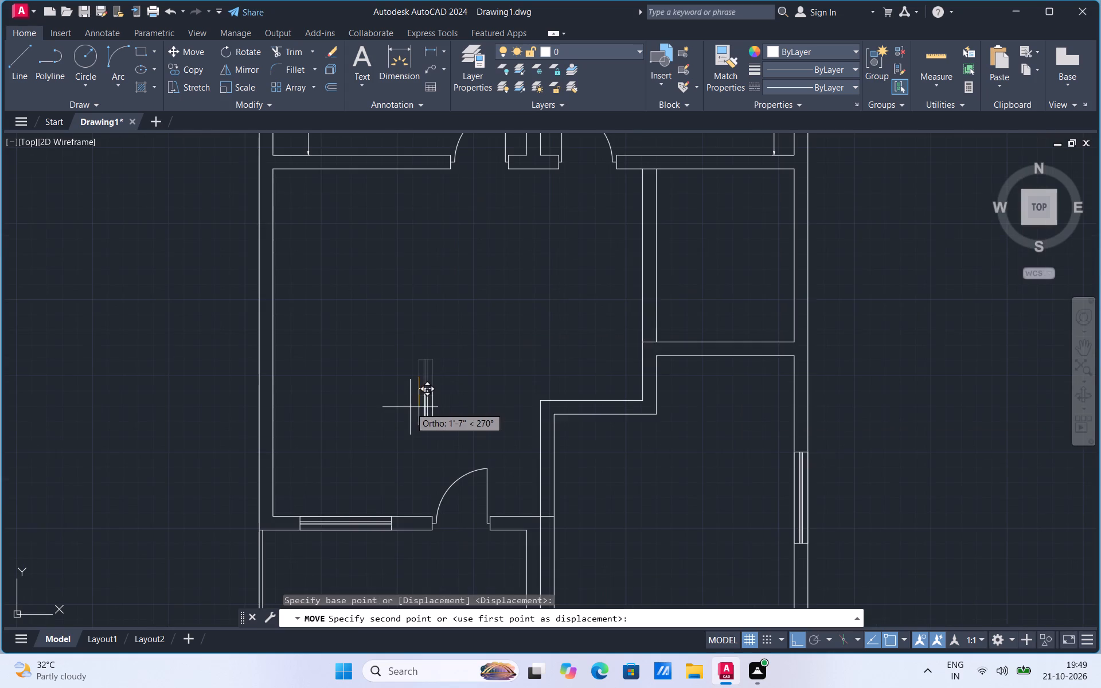
pyautogui.click(796, 245)
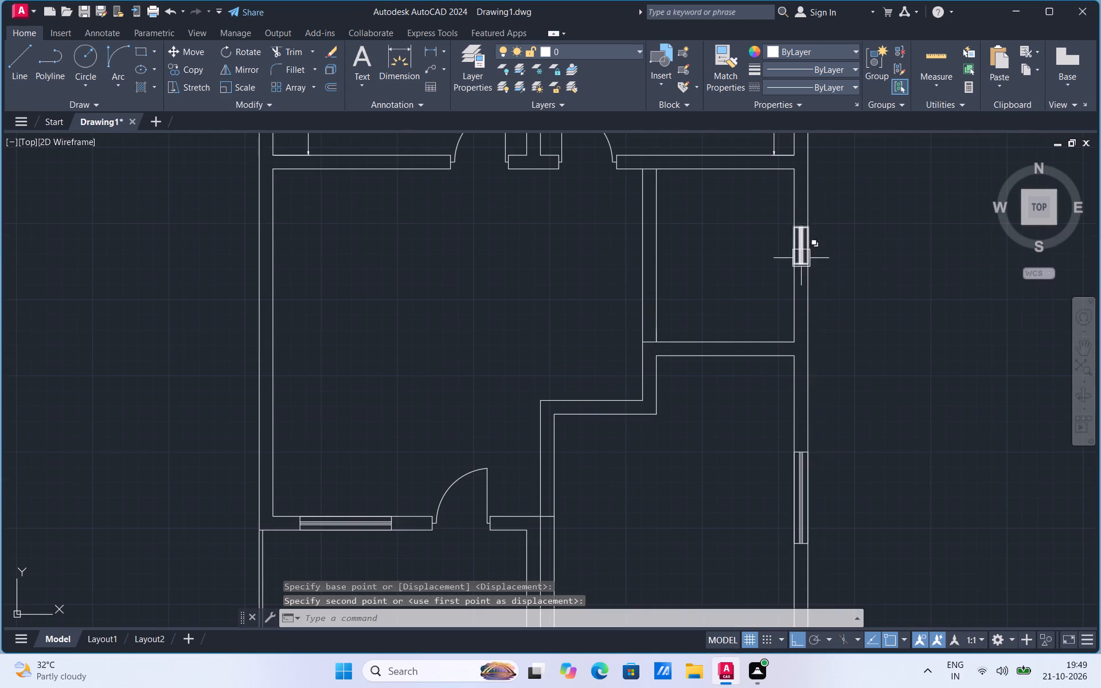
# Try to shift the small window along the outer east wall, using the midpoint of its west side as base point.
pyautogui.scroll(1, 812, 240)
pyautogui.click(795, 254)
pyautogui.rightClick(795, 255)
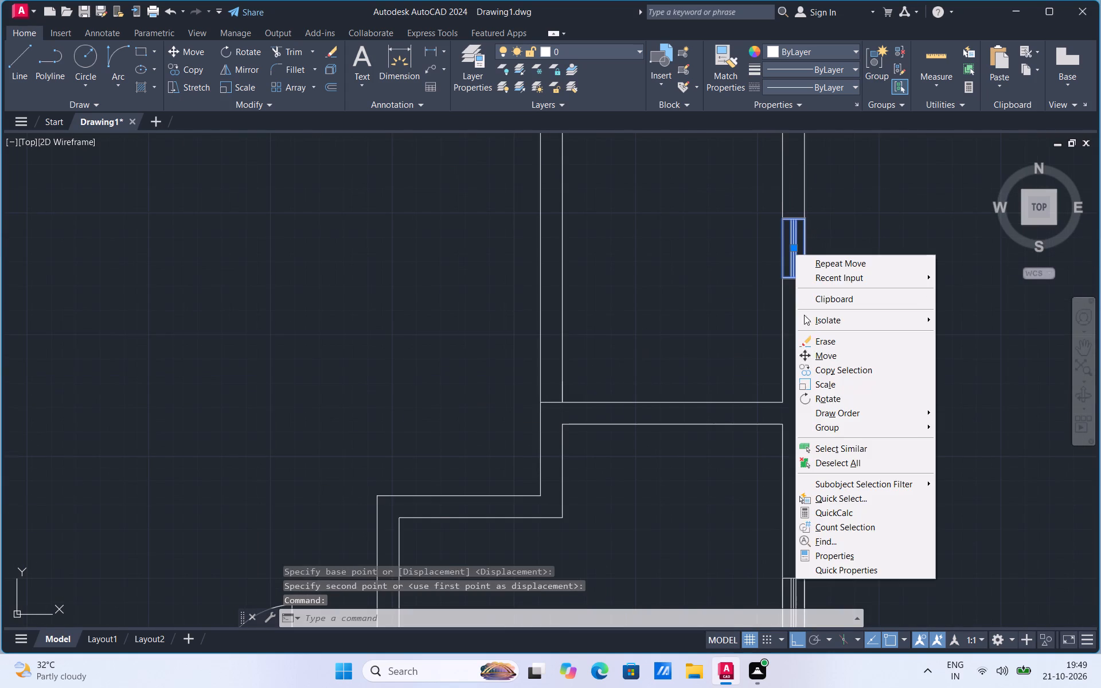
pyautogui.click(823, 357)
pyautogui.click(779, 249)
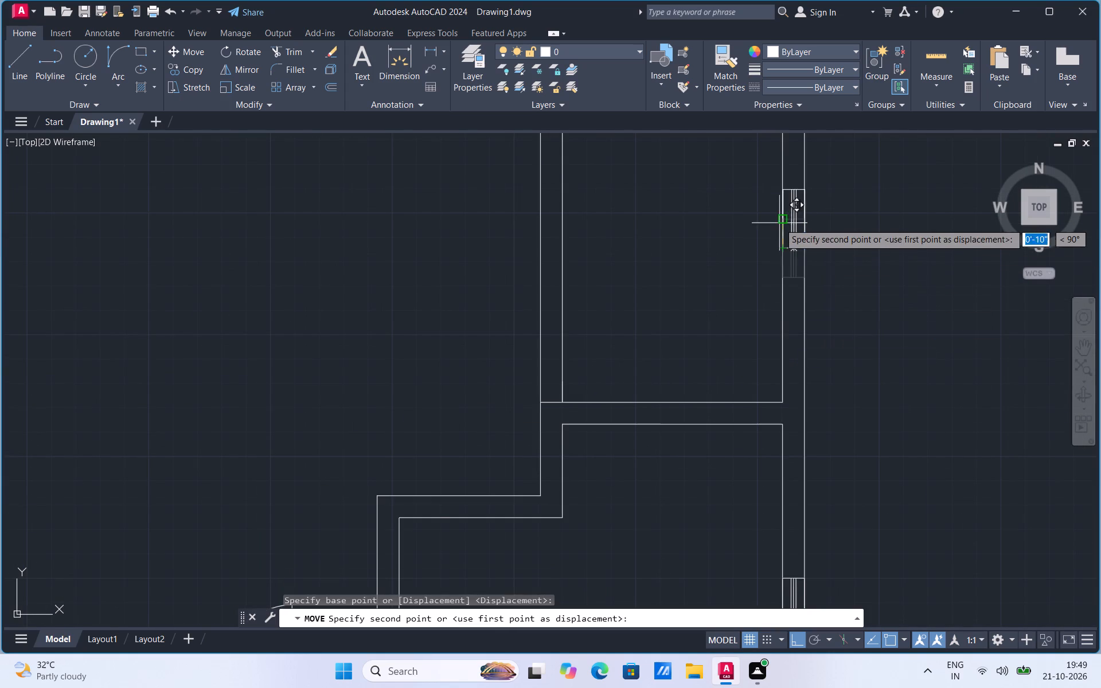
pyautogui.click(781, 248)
# Copy the upper-left room's door straight down into the open area of the large middle room.
pyautogui.scroll(-2, 797, 323)
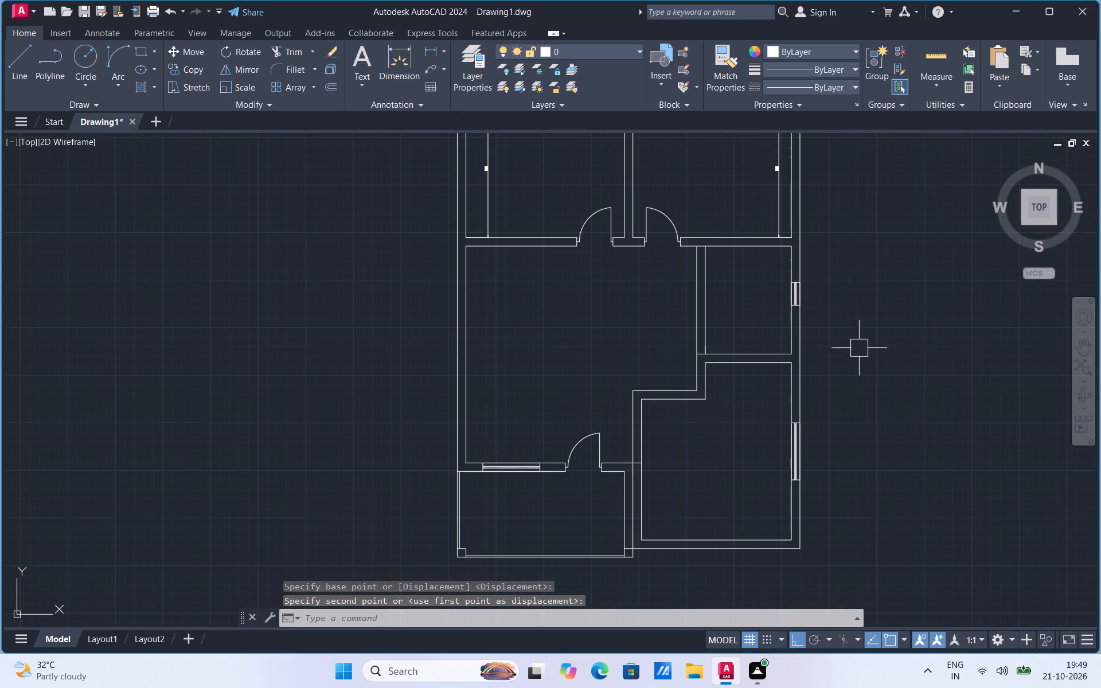
pyautogui.click(602, 216)
pyautogui.rightClick(602, 216)
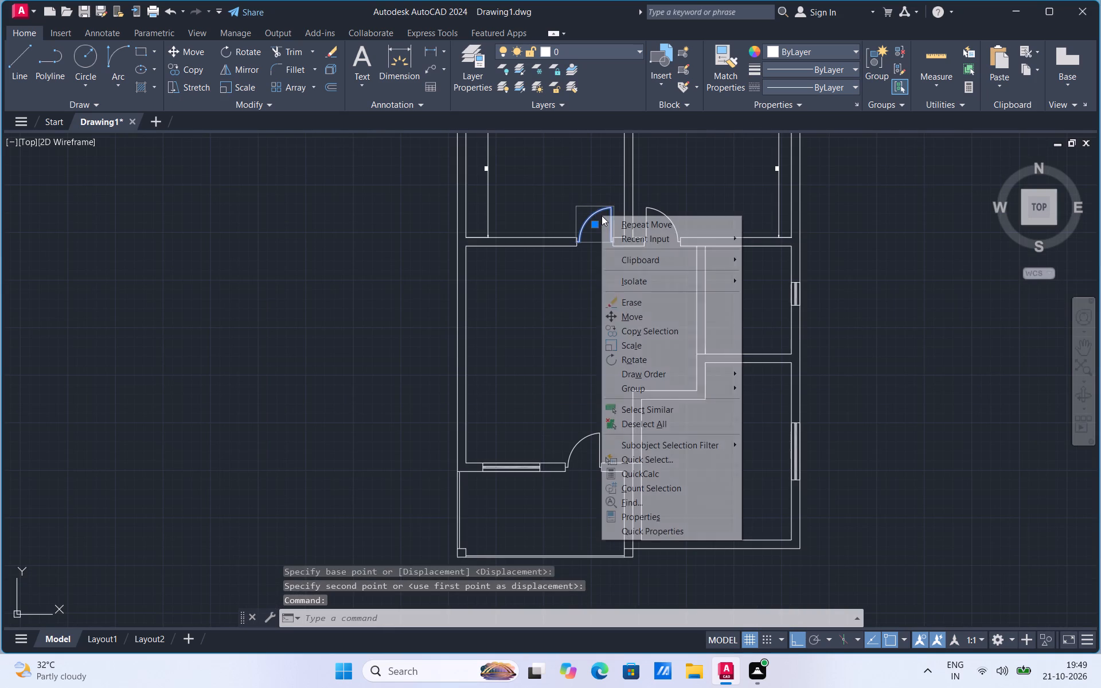
pyautogui.click(629, 332)
pyautogui.click(611, 240)
pyautogui.click(609, 332)
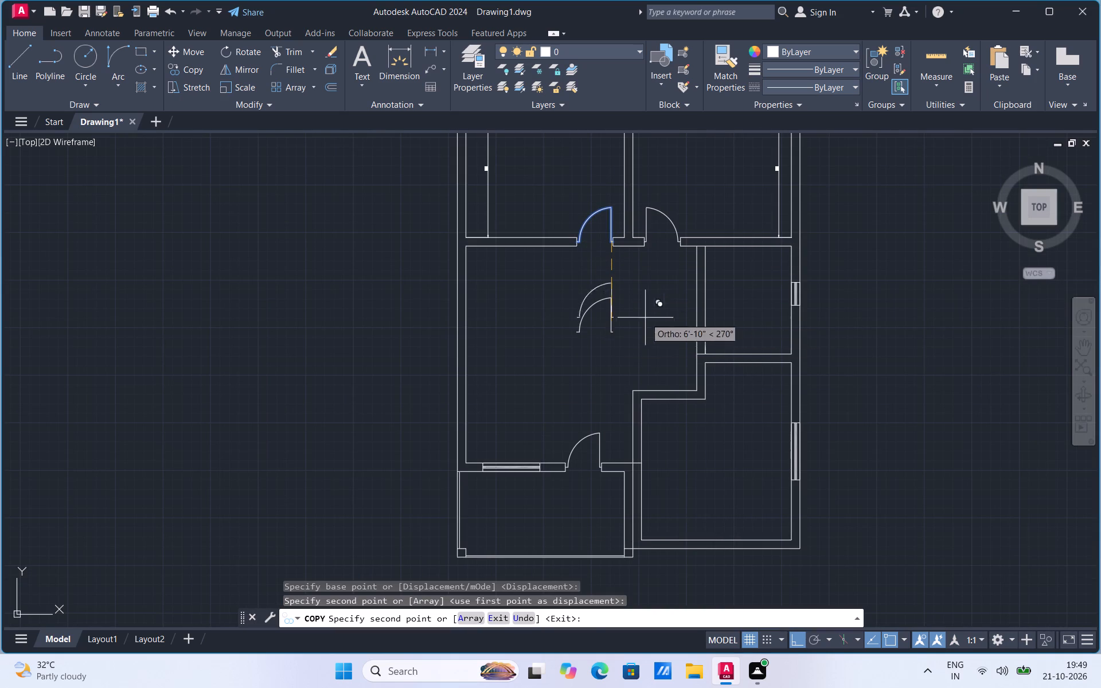
pyautogui.press('Escape')
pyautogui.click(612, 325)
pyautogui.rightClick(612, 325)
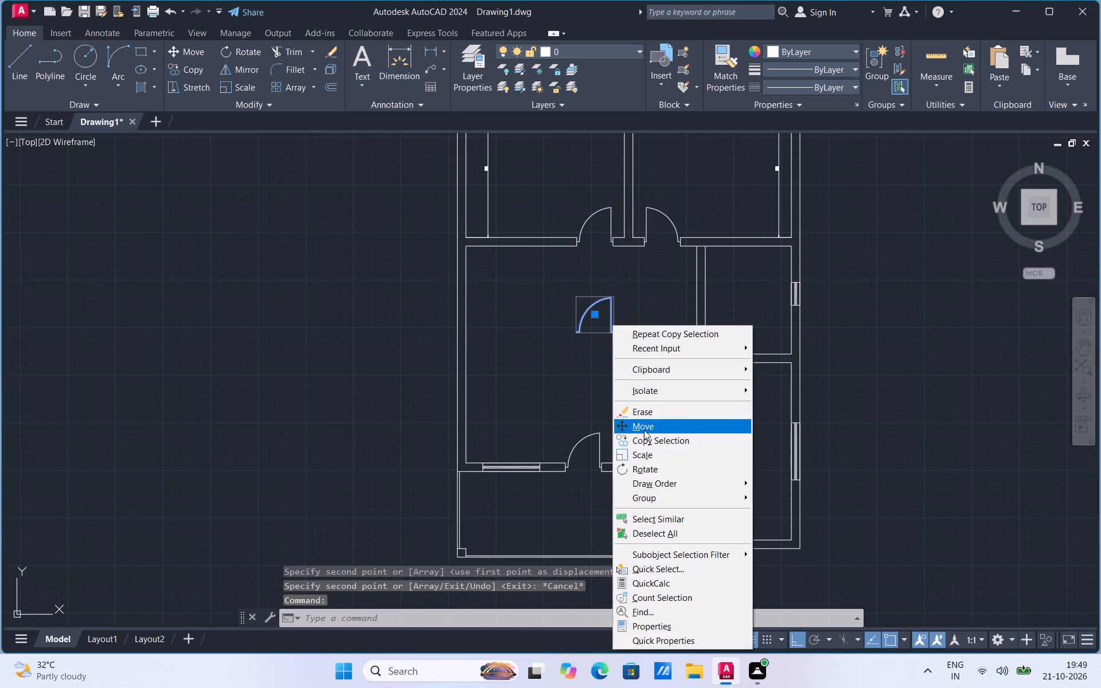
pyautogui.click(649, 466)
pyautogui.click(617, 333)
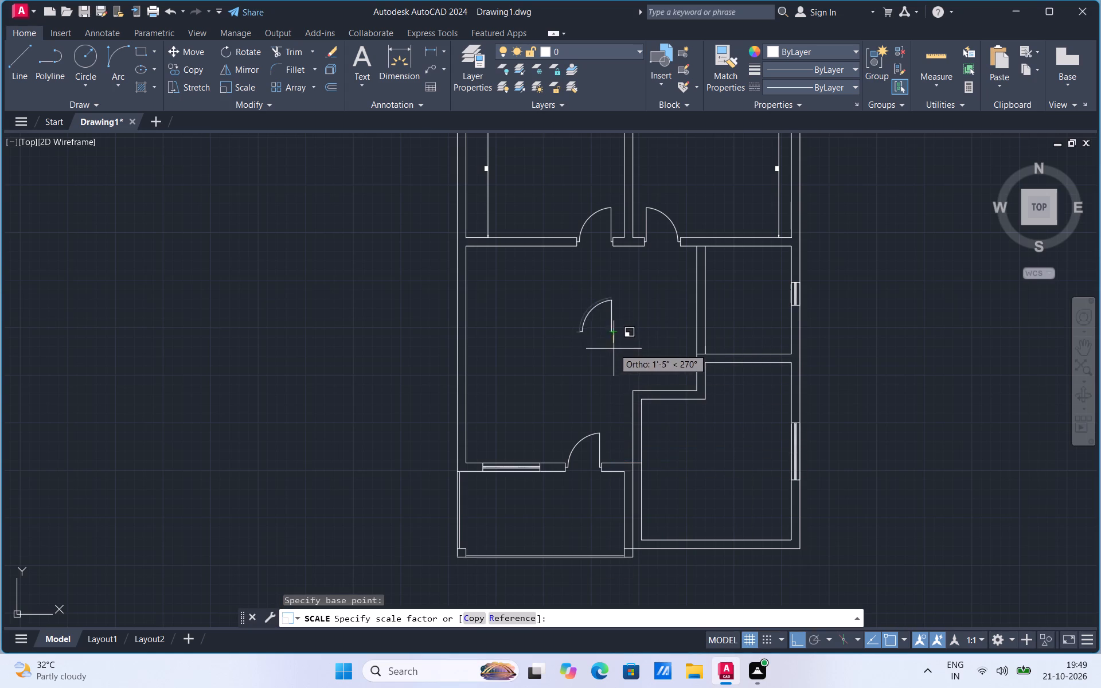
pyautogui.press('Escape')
# Rotate the door copy in the middle room 270° about its lower-right end.
pyautogui.click(608, 330)
pyautogui.rightClick(608, 330)
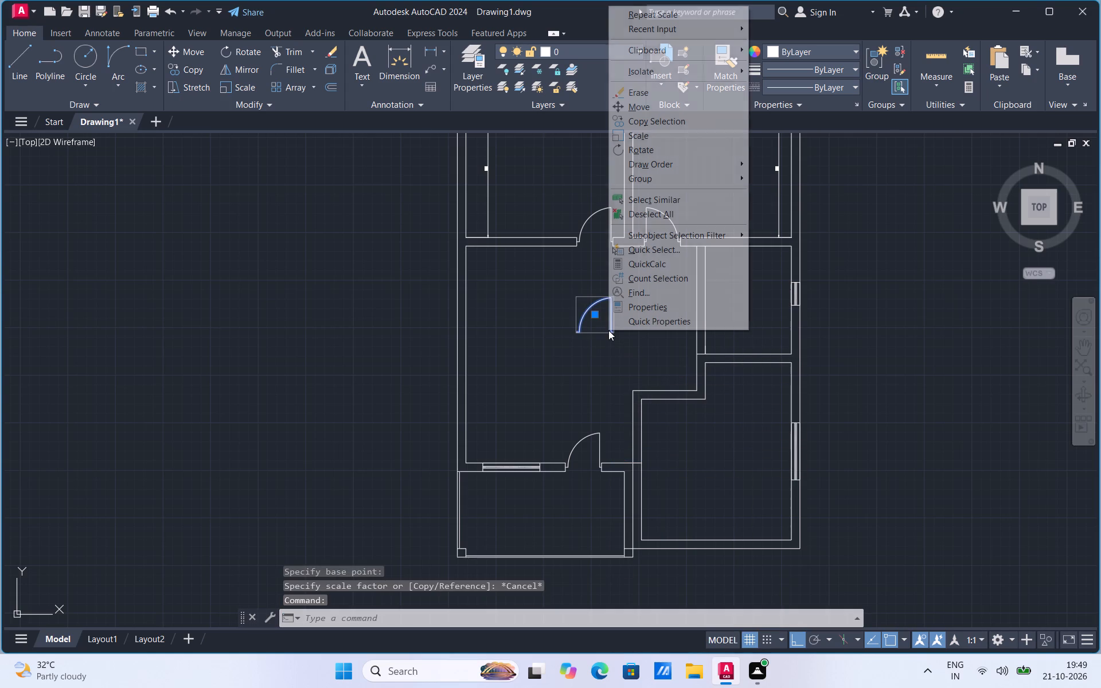
pyautogui.click(661, 148)
pyautogui.scroll(1, 646, 320)
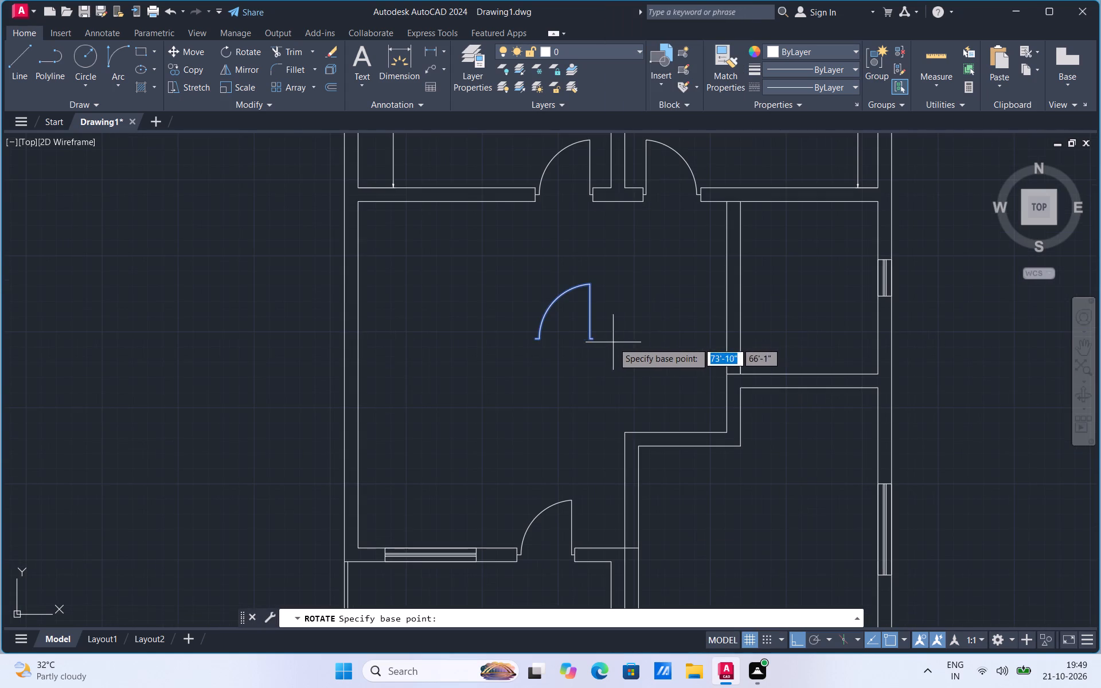
pyautogui.click(596, 341)
pyautogui.click(591, 364)
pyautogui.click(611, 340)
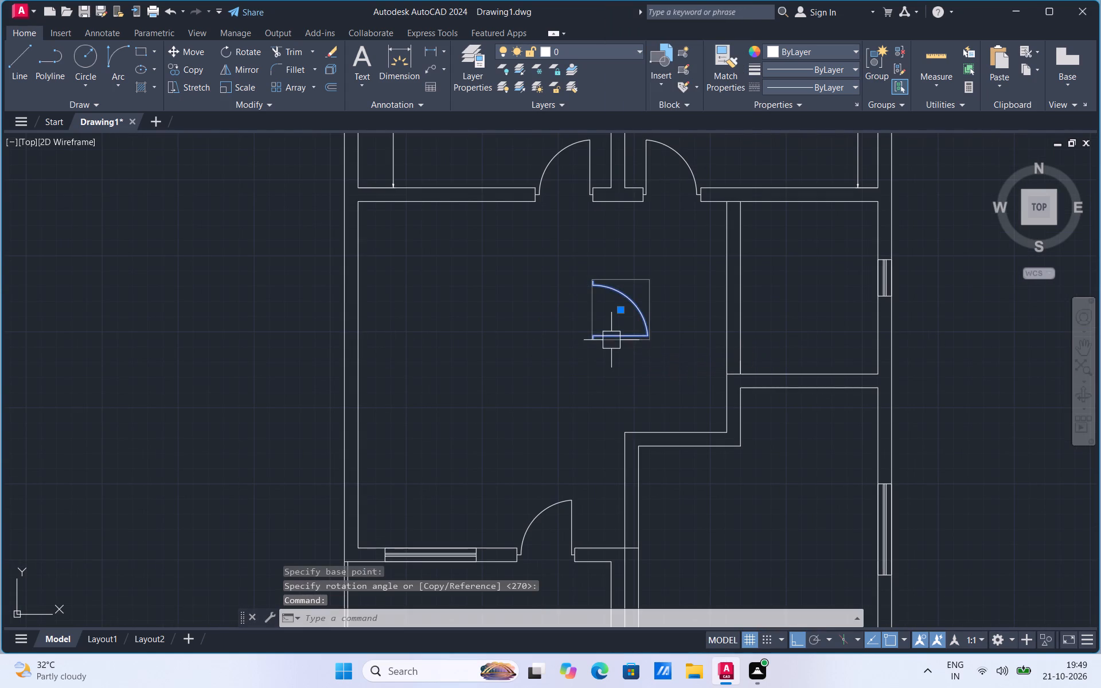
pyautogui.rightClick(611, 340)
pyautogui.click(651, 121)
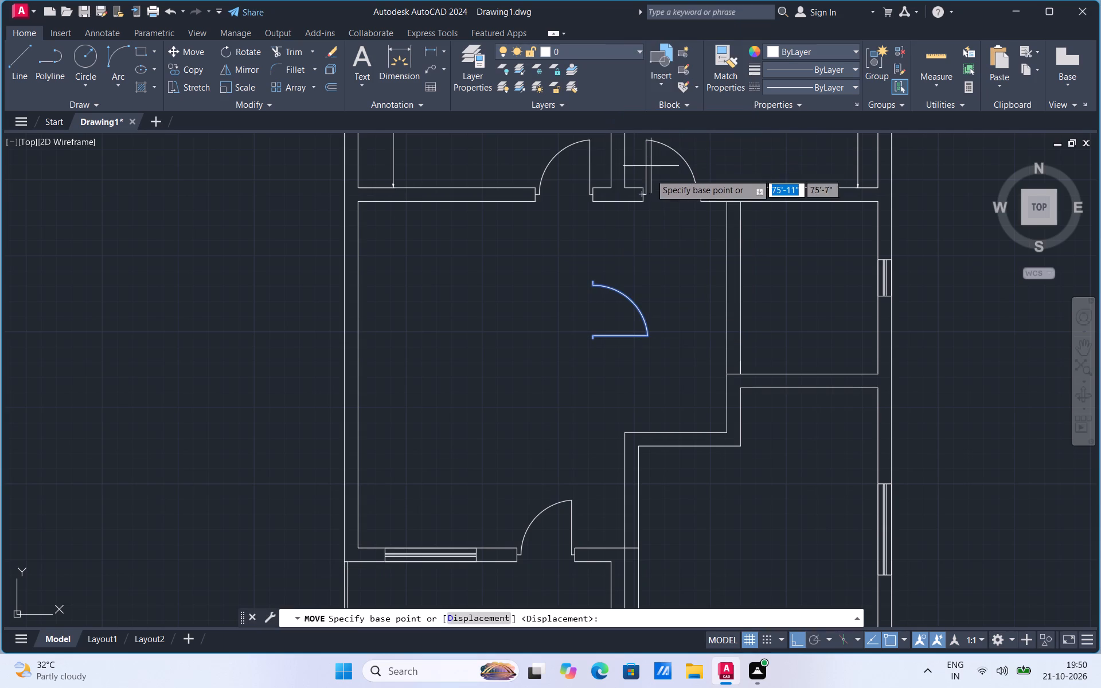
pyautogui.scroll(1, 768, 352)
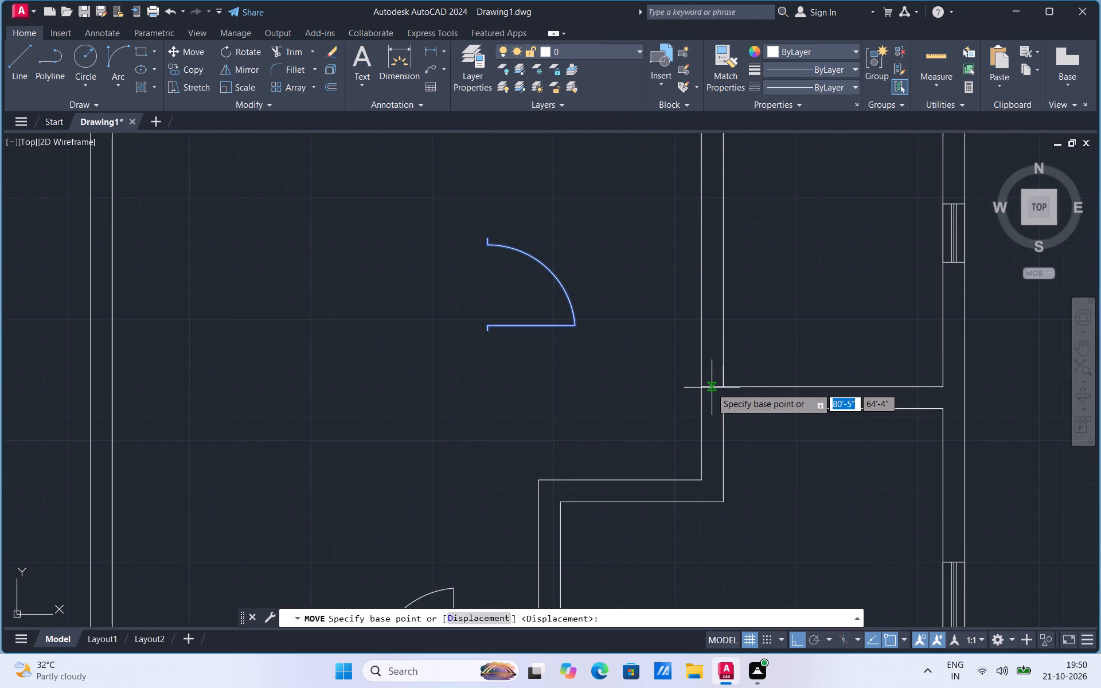
# Draw a 1'6" guide line upward from mid-wall at the small east room's southwest corner, continuing across to the wall's east face.
pyautogui.click(13, 70)
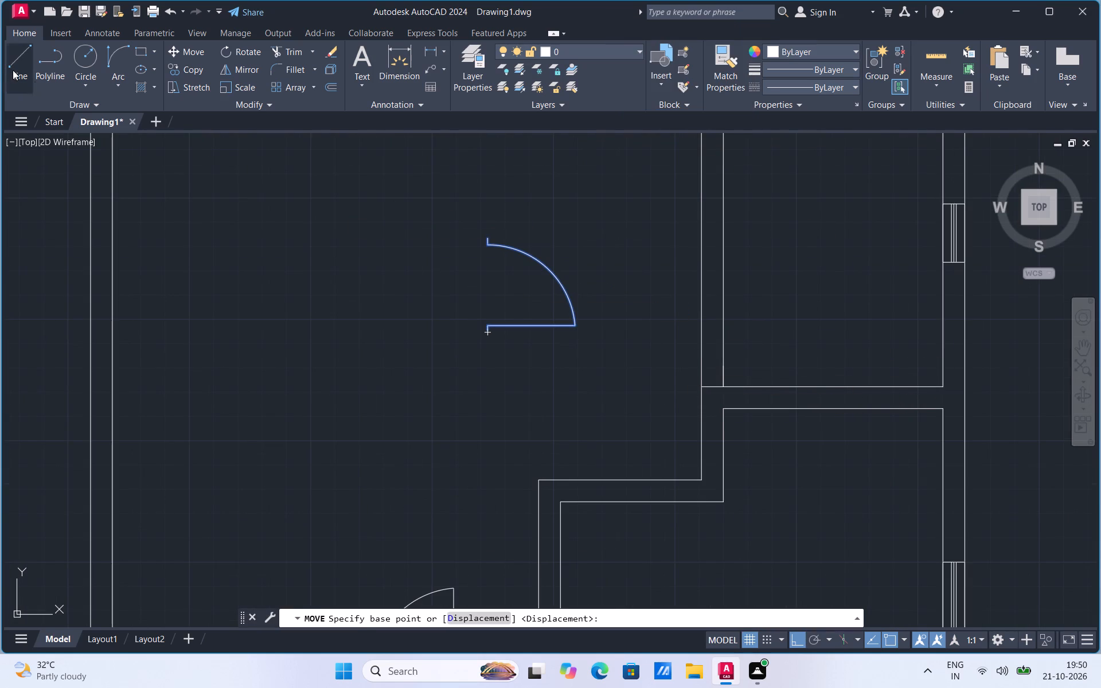
pyautogui.scroll(2, 705, 341)
pyautogui.click(722, 459)
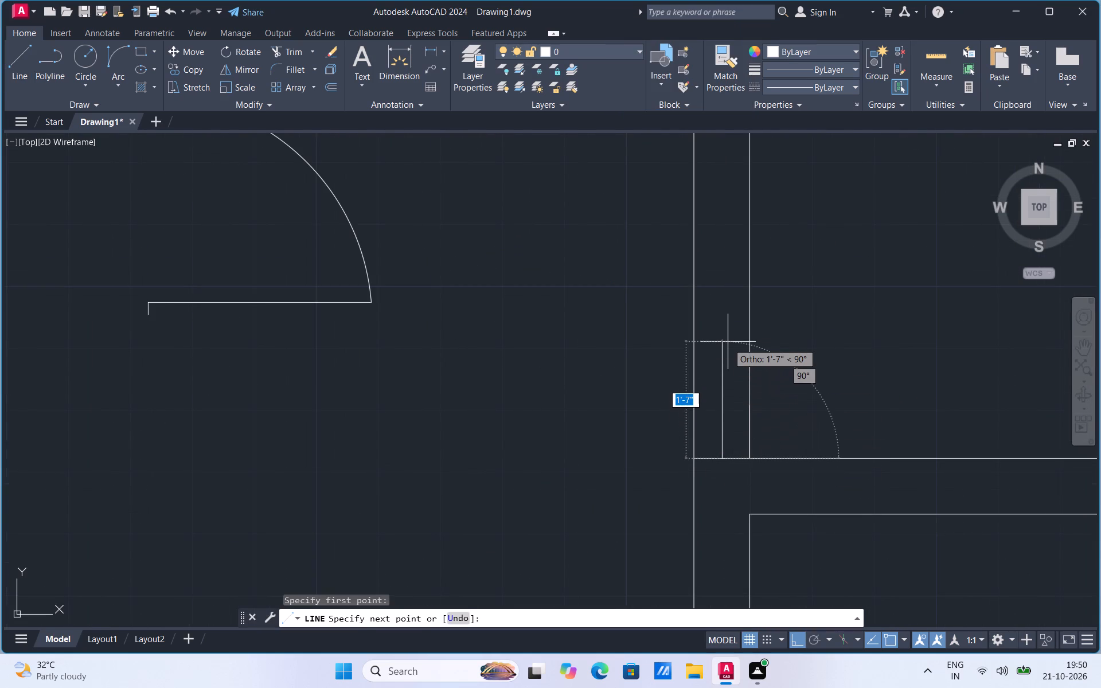
pyautogui.write('1\'6"')
pyautogui.press('Return')
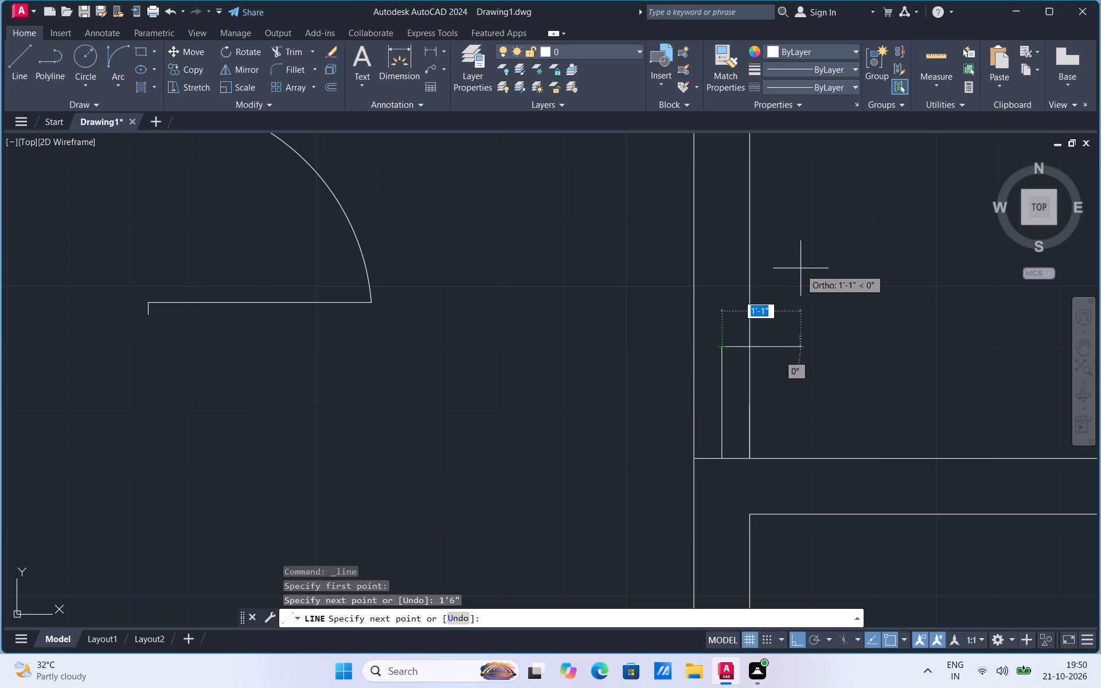
pyautogui.click(753, 346)
pyautogui.scroll(-2, 603, 439)
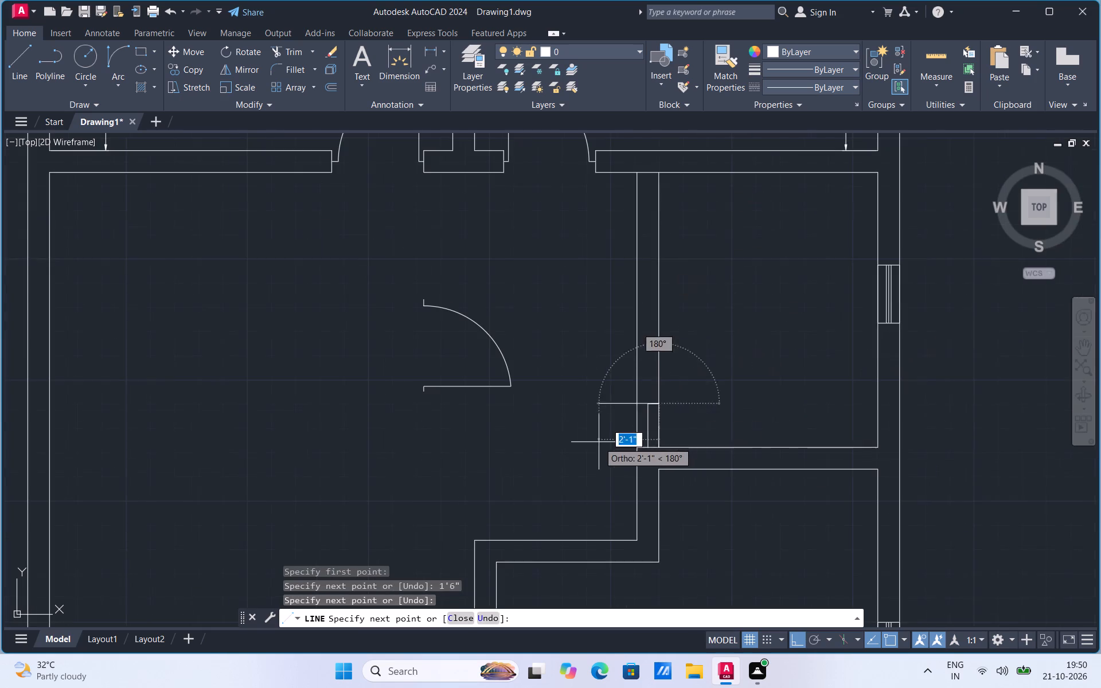
pyautogui.scroll(1, 700, 386)
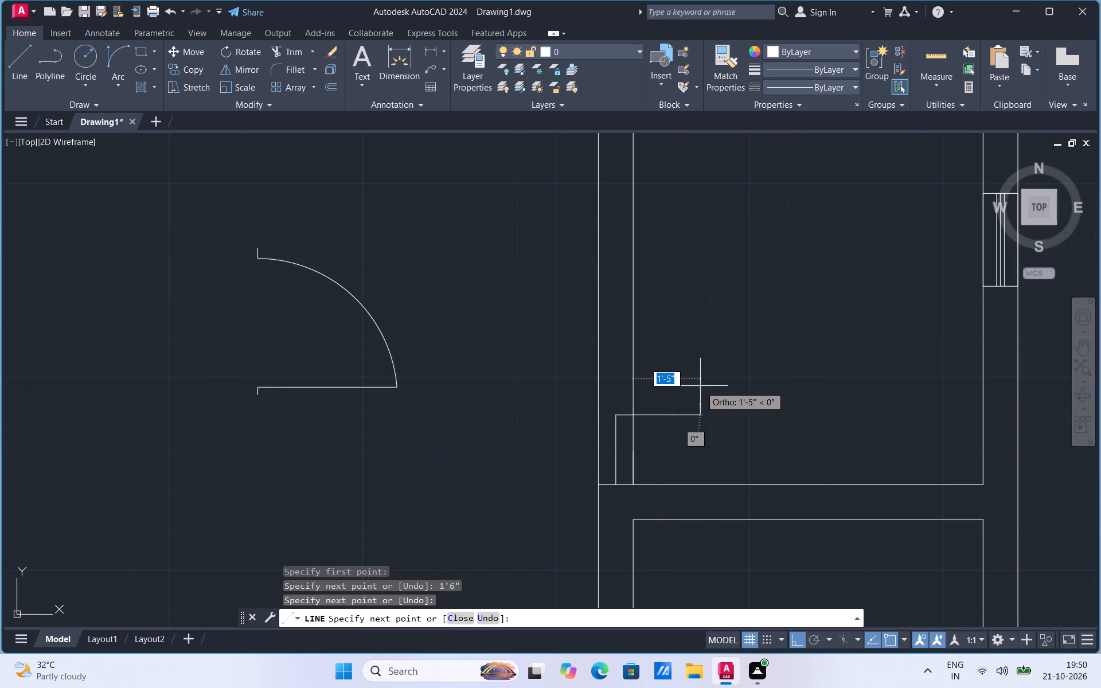
pyautogui.scroll(-1, 616, 329)
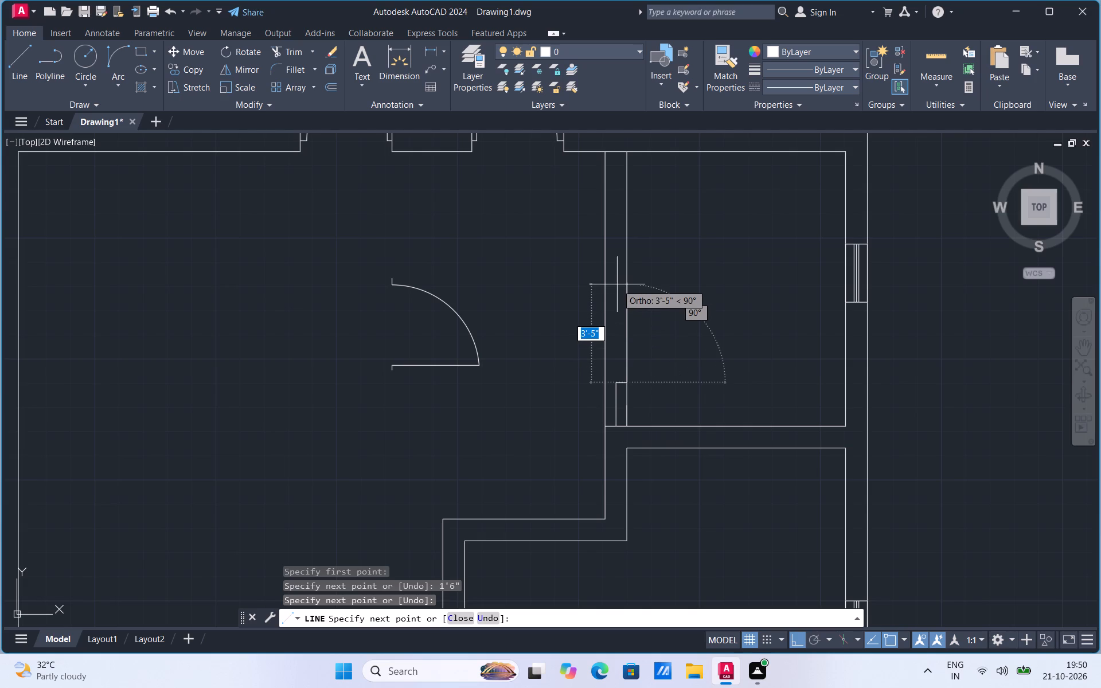
pyautogui.scroll(2, 607, 381)
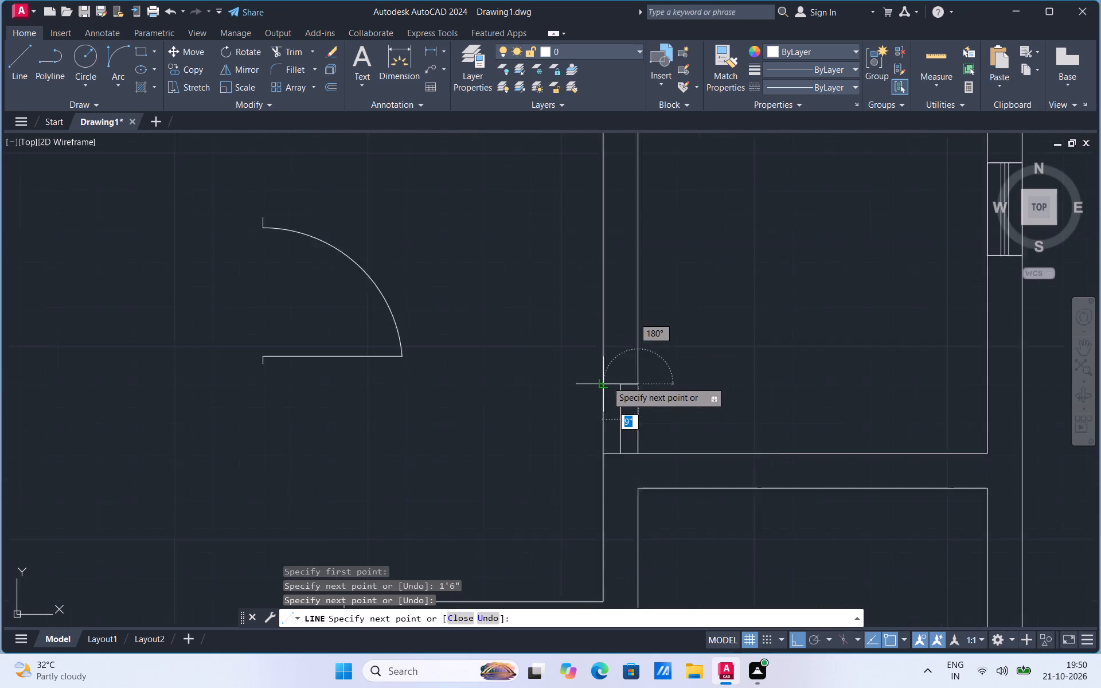
pyautogui.press('Escape')
# Extend the short cross line at the top of the guide to the wall's west face.
pyautogui.press('e')
pyautogui.press('x')
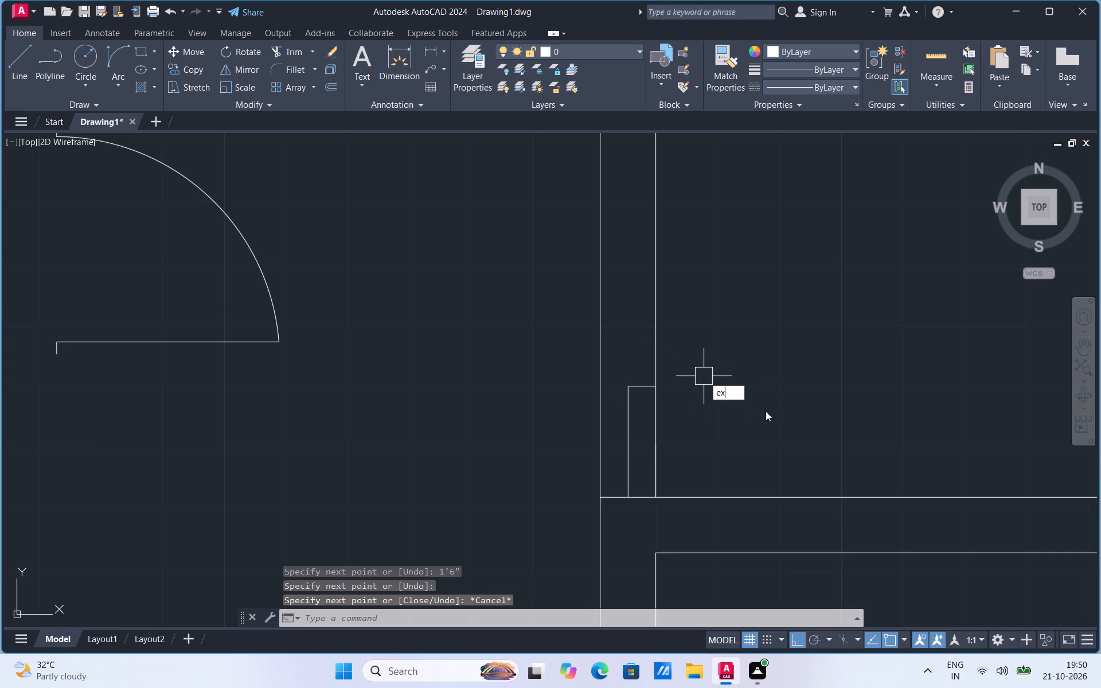
pyautogui.click(766, 406)
pyautogui.click(638, 388)
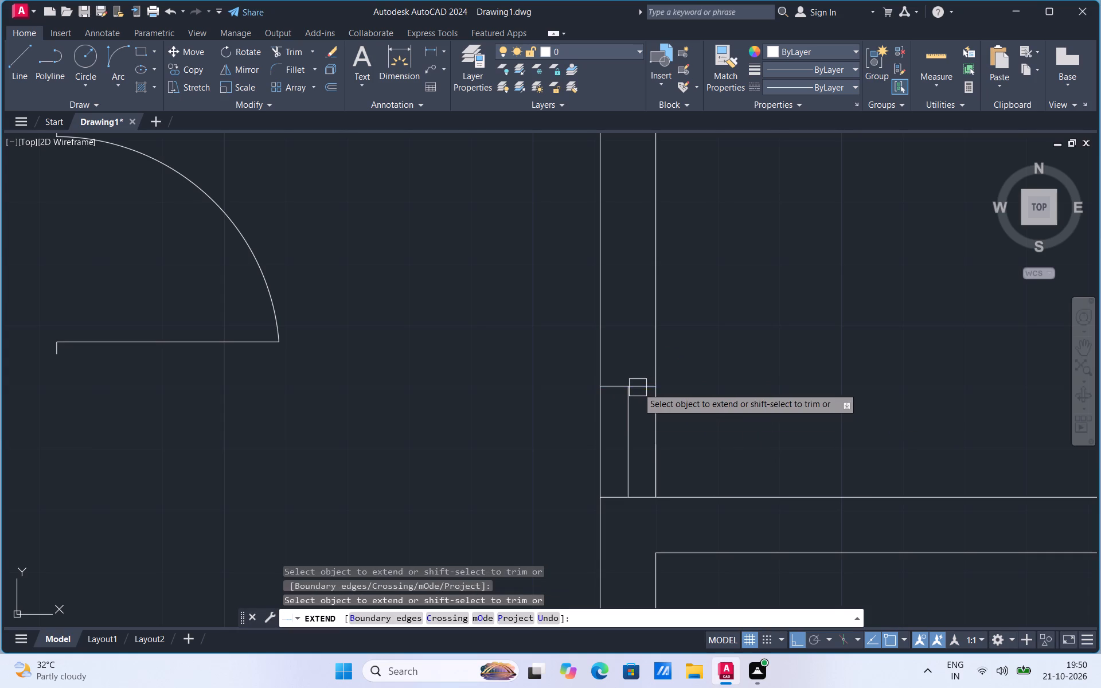
# Trim away the vertical guide line and the short horizontal segment closing the wall at the small east room's southwest corner.
pyautogui.click(290, 54)
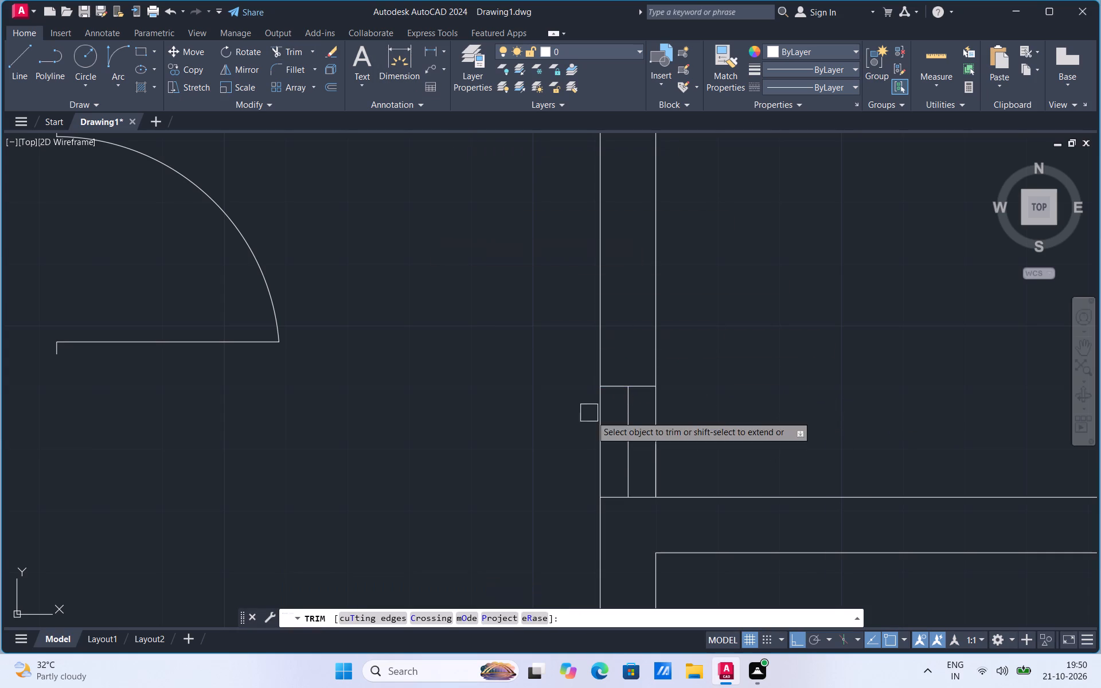
pyautogui.click(625, 446)
pyautogui.click(623, 497)
pyautogui.scroll(-3, 624, 491)
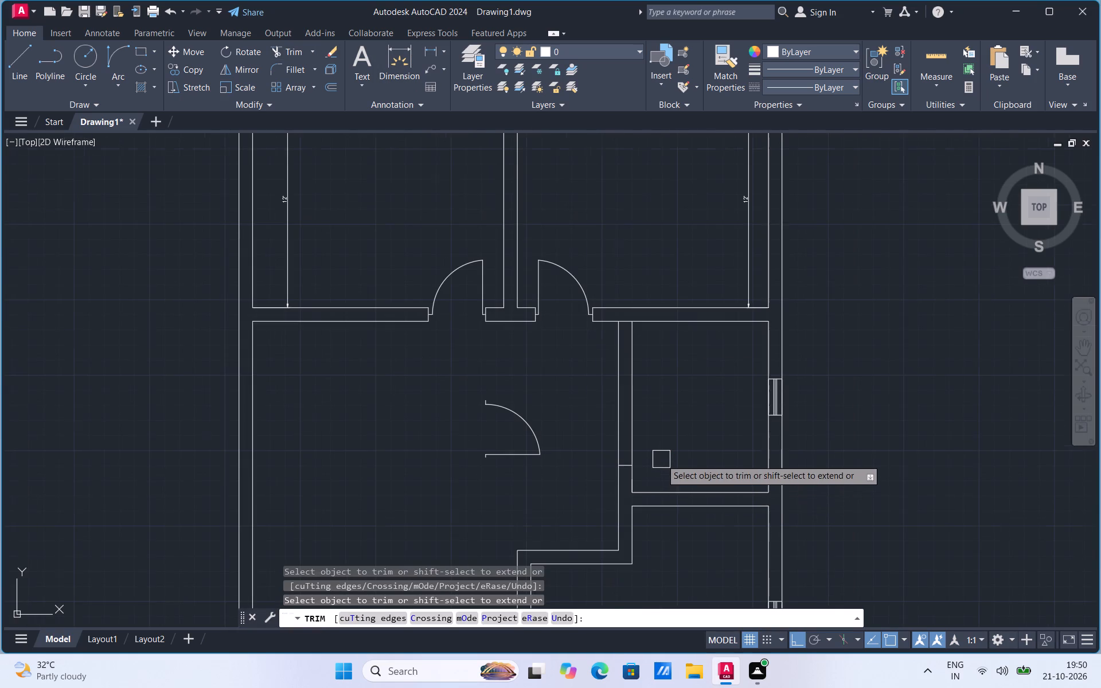
pyautogui.scroll(1, 661, 459)
pyautogui.press('Escape')
# Move the loose door in the middle room by its lower end to mid-wall on the lower-right room's west wall, near the front wall junction.
pyautogui.click(456, 422)
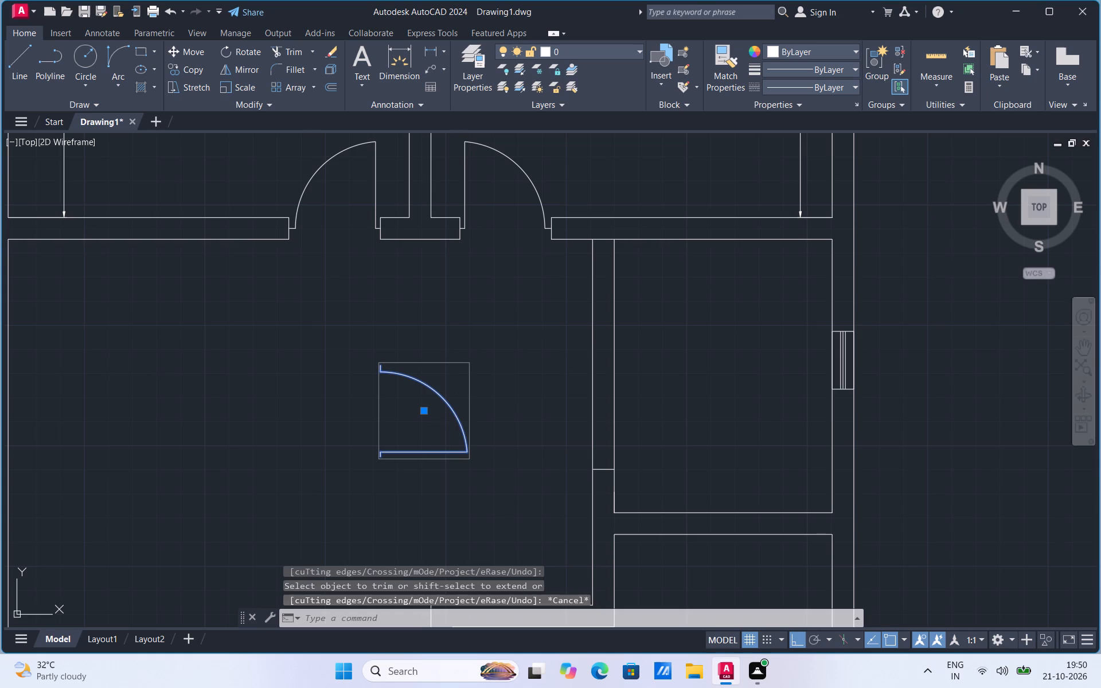
pyautogui.scroll(-3, 578, 335)
pyautogui.scroll(1, 530, 408)
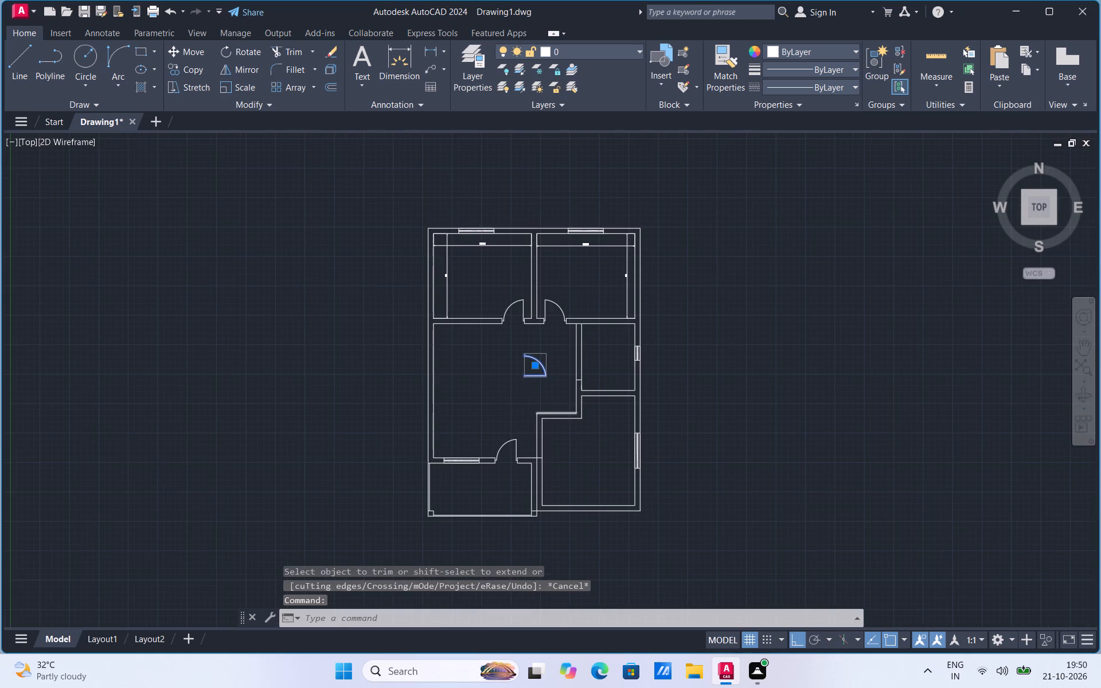
pyautogui.rightClick(534, 384)
pyautogui.click(568, 163)
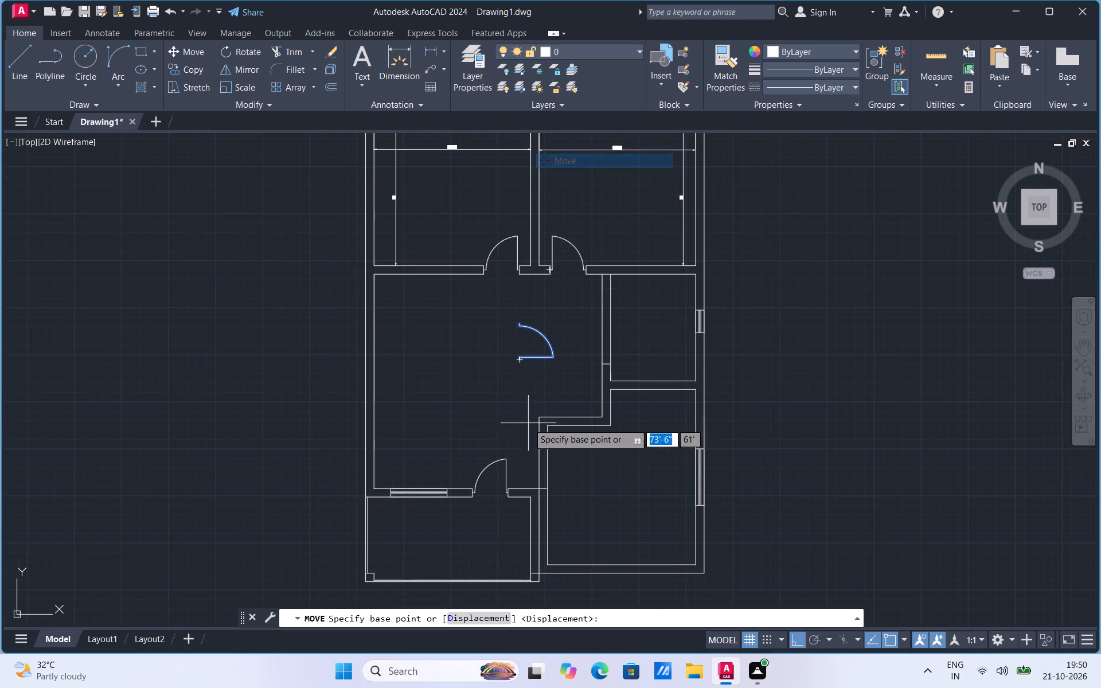
pyautogui.click(522, 362)
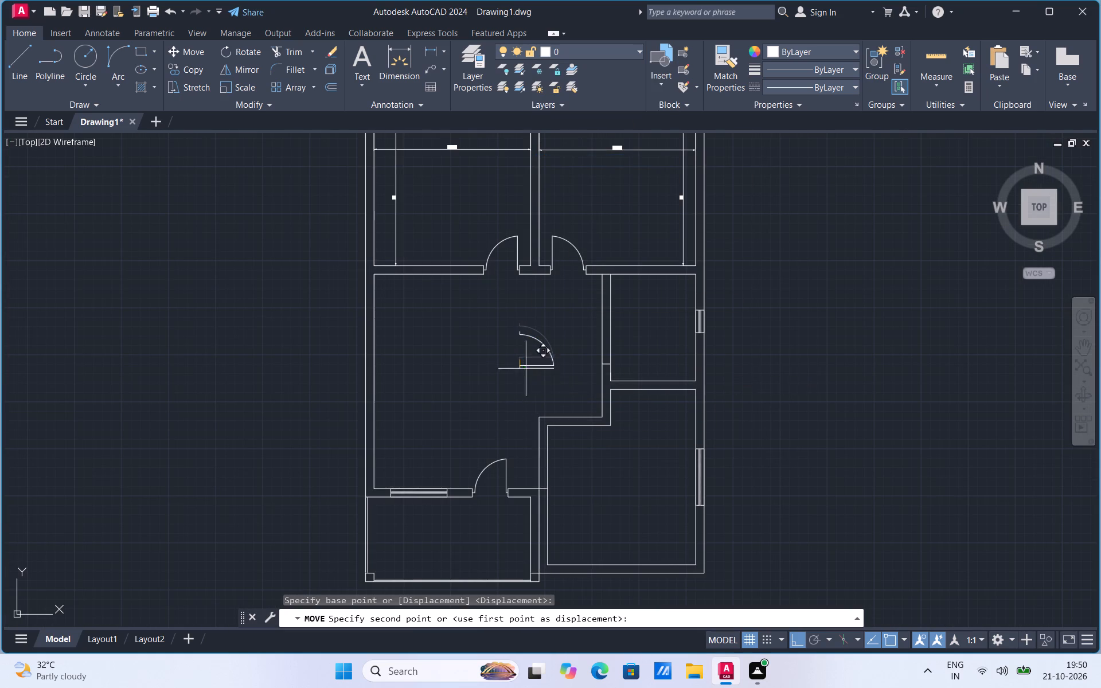
pyautogui.scroll(3, 549, 488)
pyautogui.click(518, 492)
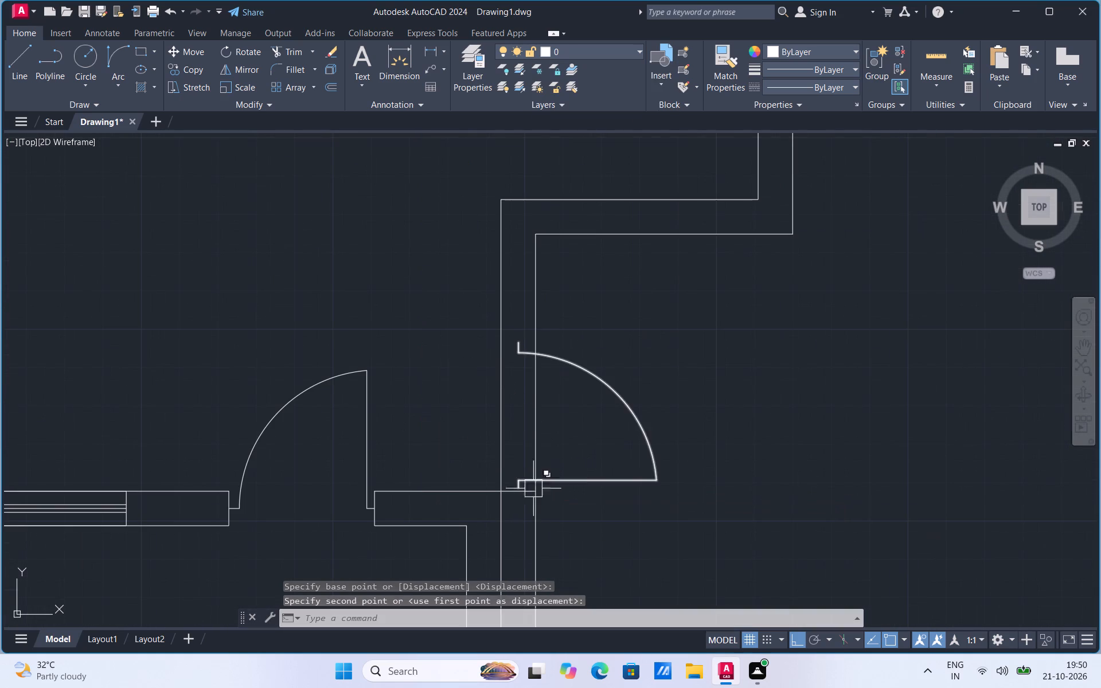
# Move the door by its lower jamb end straight down onto the front wall's inner line at the junction.
pyautogui.click(563, 480)
pyautogui.rightClick(563, 480)
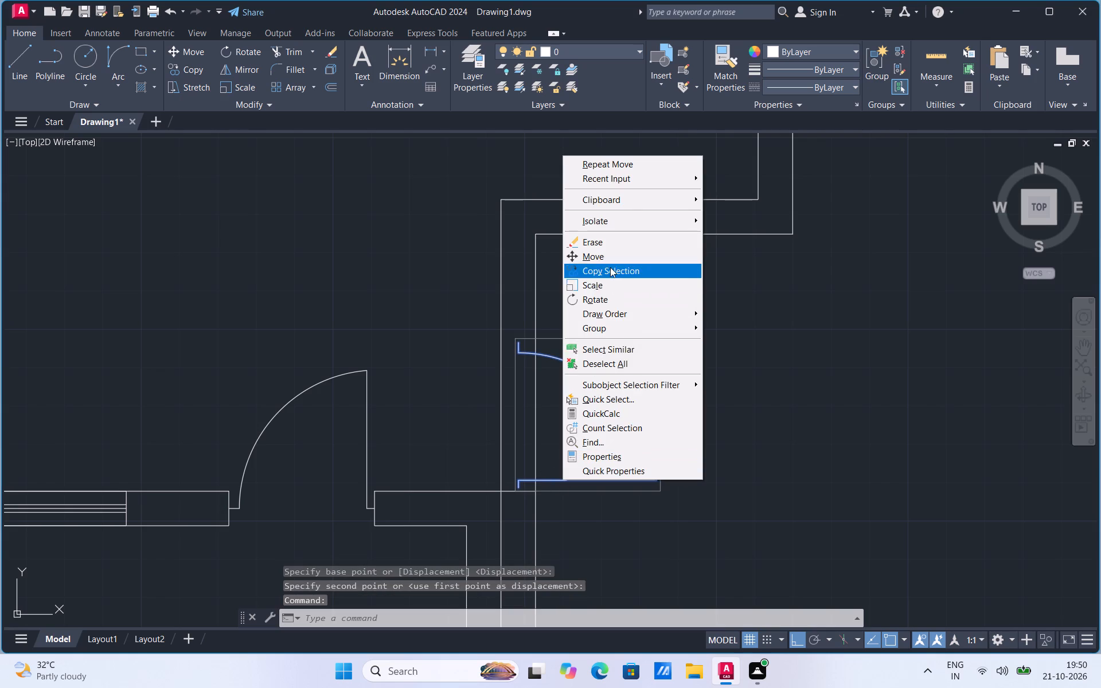
pyautogui.click(610, 256)
pyautogui.scroll(3, 517, 514)
pyautogui.click(513, 411)
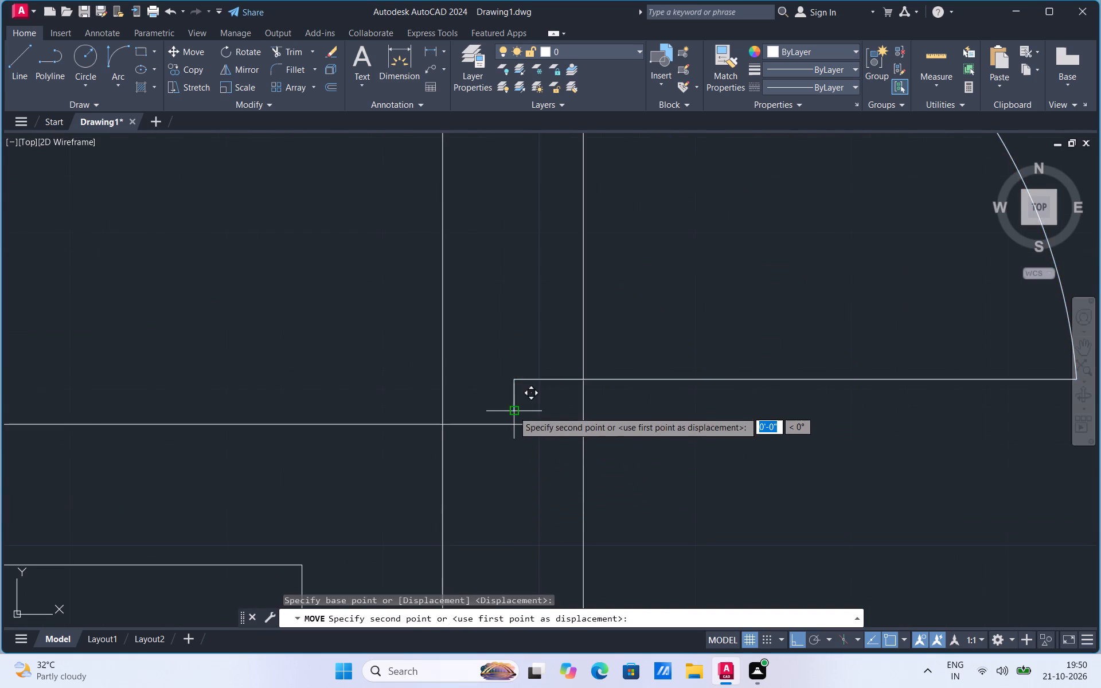
pyautogui.click(514, 425)
pyautogui.scroll(-2, 517, 534)
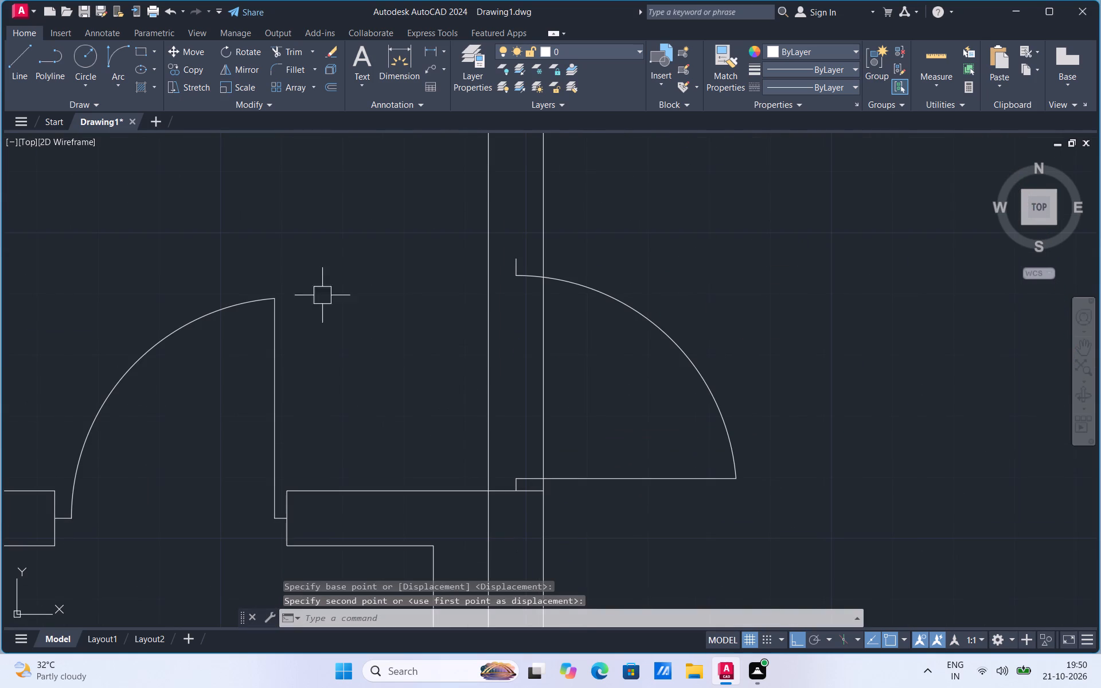
# Draw a jamb line from the door's upper end to the wall's west face and extend it to the east face.
pyautogui.click(14, 73)
pyautogui.click(518, 259)
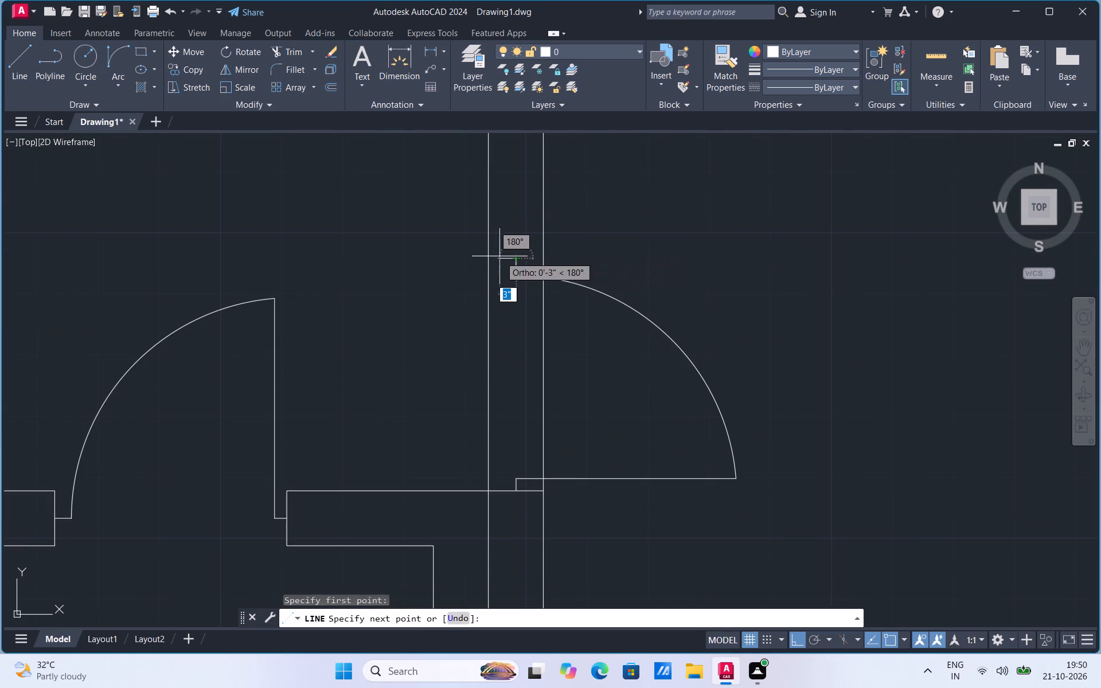
pyautogui.click(487, 258)
pyautogui.press('Escape')
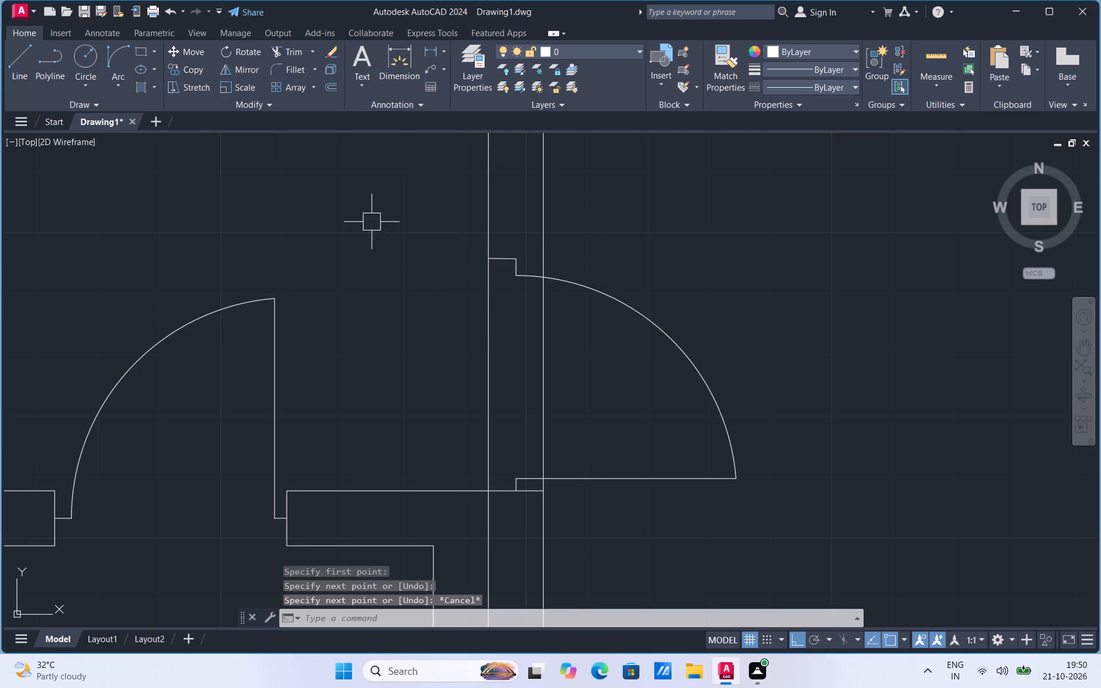
pyautogui.write('ex')
pyautogui.moveTo(543, 380); pyautogui.dragTo(538, 364)
pyautogui.click(499, 259)
pyautogui.click(505, 258)
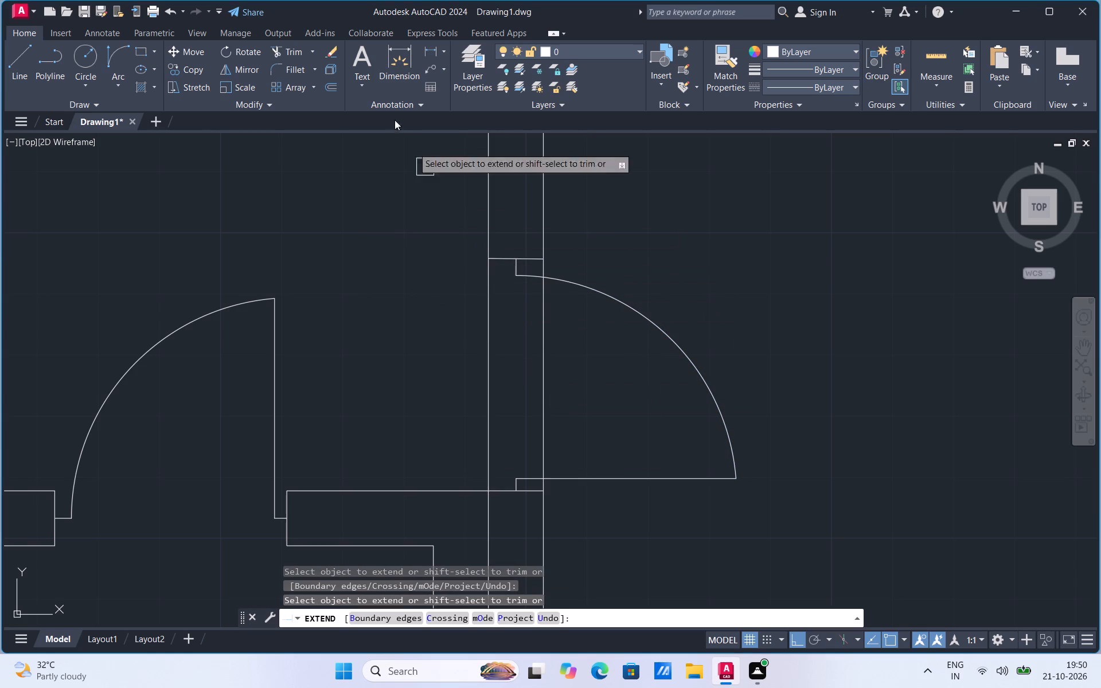
# Trim both wall lines across the lower-right room's door opening, including the short leftover stubs at its upper and lower ends.
pyautogui.click(290, 52)
pyautogui.moveTo(392, 353); pyautogui.dragTo(576, 340)
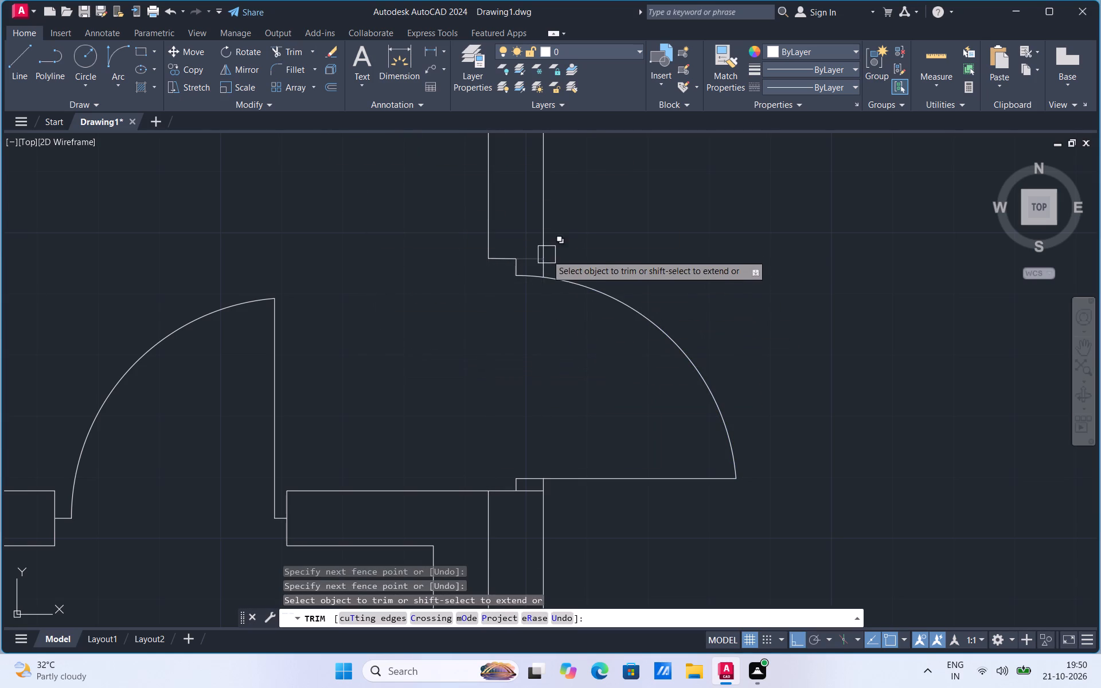
pyautogui.scroll(1, 550, 268)
pyautogui.click(542, 269)
pyautogui.scroll(-2, 583, 241)
pyautogui.scroll(2, 578, 399)
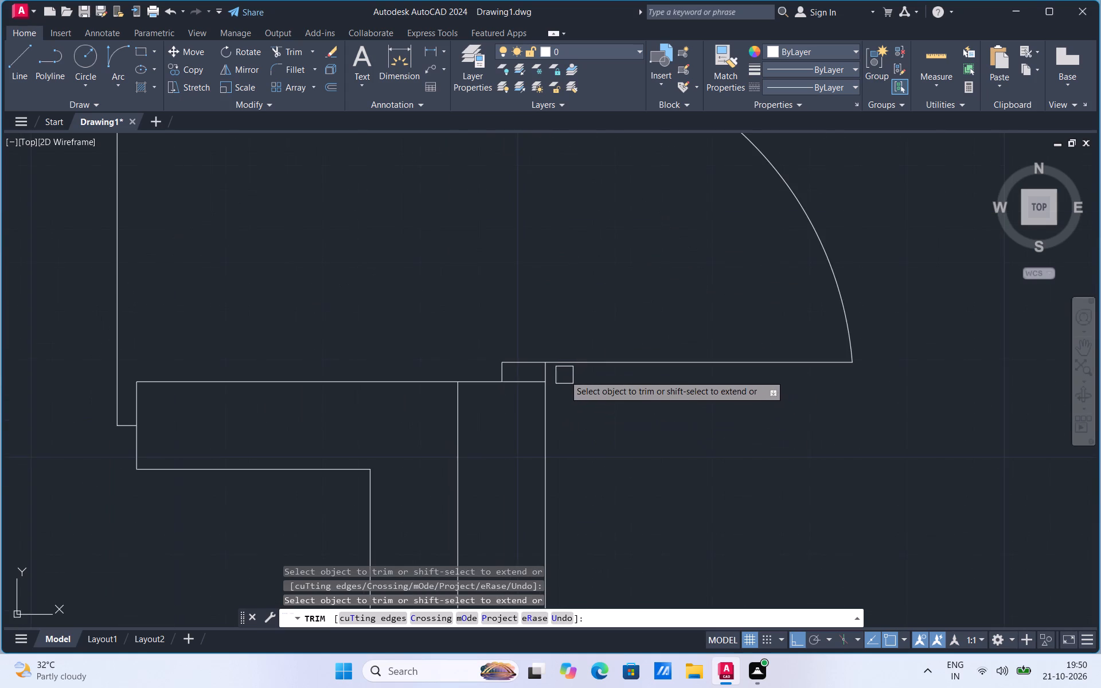
pyautogui.scroll(2, 563, 375)
pyautogui.scroll(-1, 562, 376)
pyautogui.click(541, 371)
pyautogui.scroll(1, 618, 431)
pyautogui.scroll(-3, 618, 432)
pyautogui.scroll(-2, 635, 488)
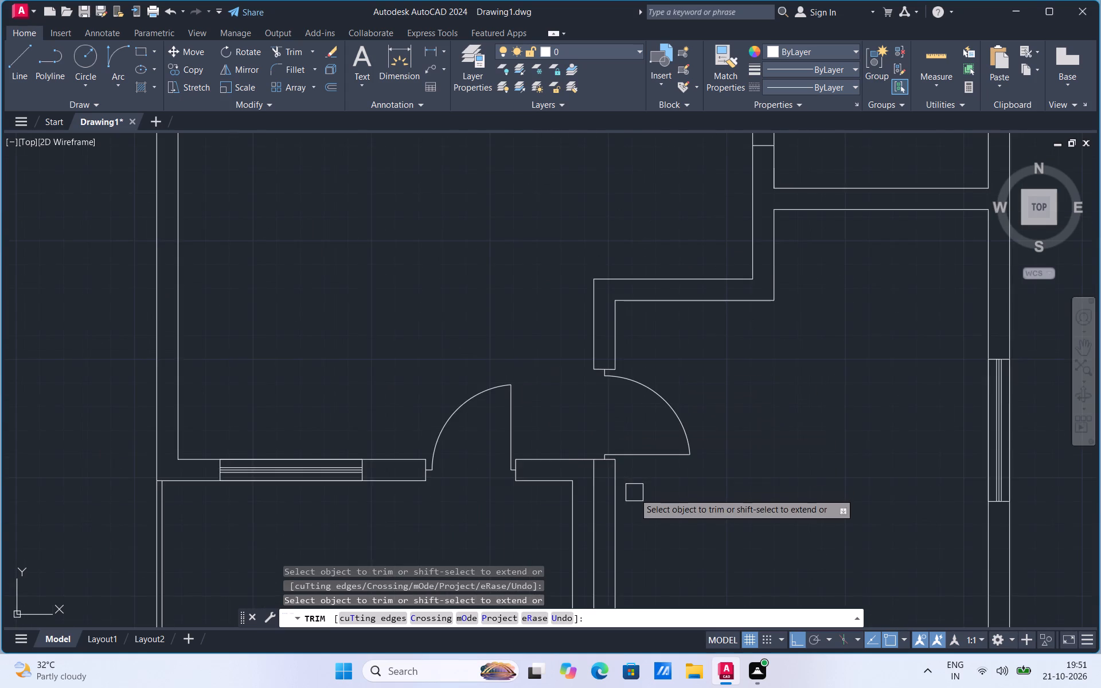
pyautogui.scroll(-2, 633, 502)
pyautogui.scroll(1, 733, 426)
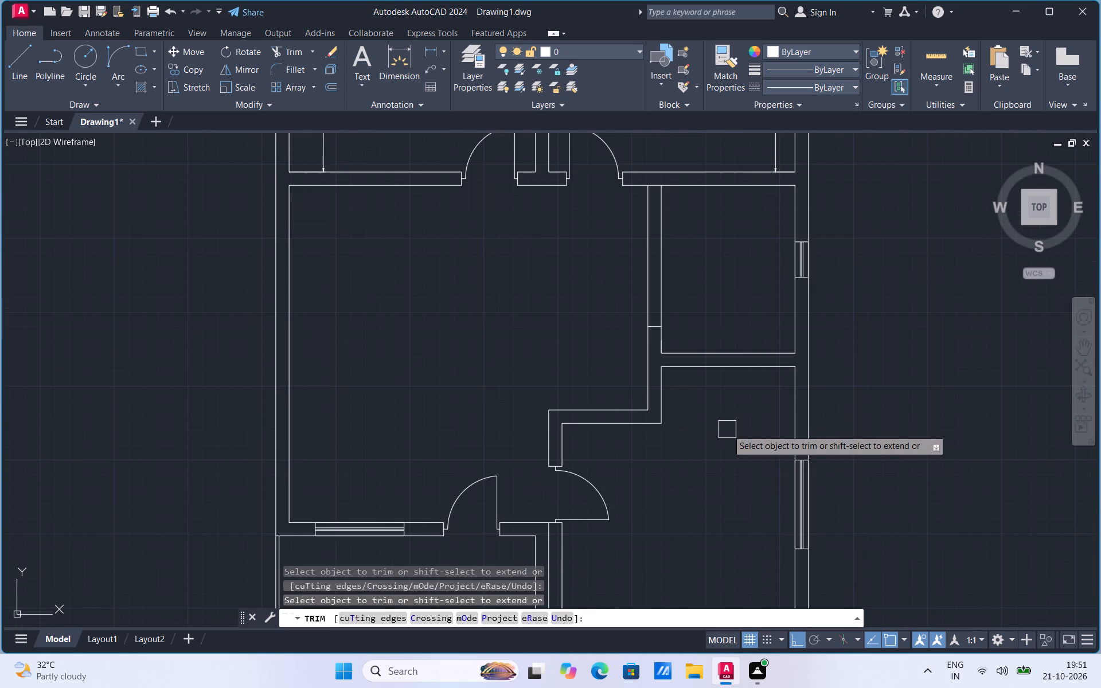
pyautogui.press('Escape')
# Draw a 2'8" horizontal line in the open area of the large middle room.
pyautogui.click(18, 77)
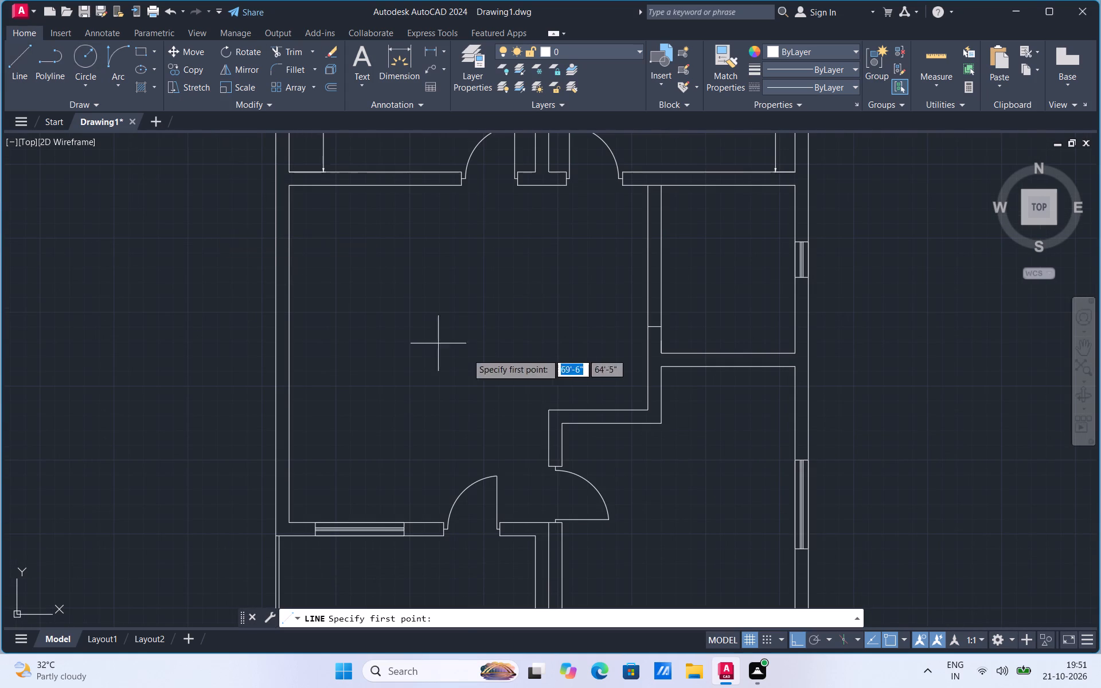
pyautogui.click(413, 330)
pyautogui.write('2\'8"')
pyautogui.press('Return')
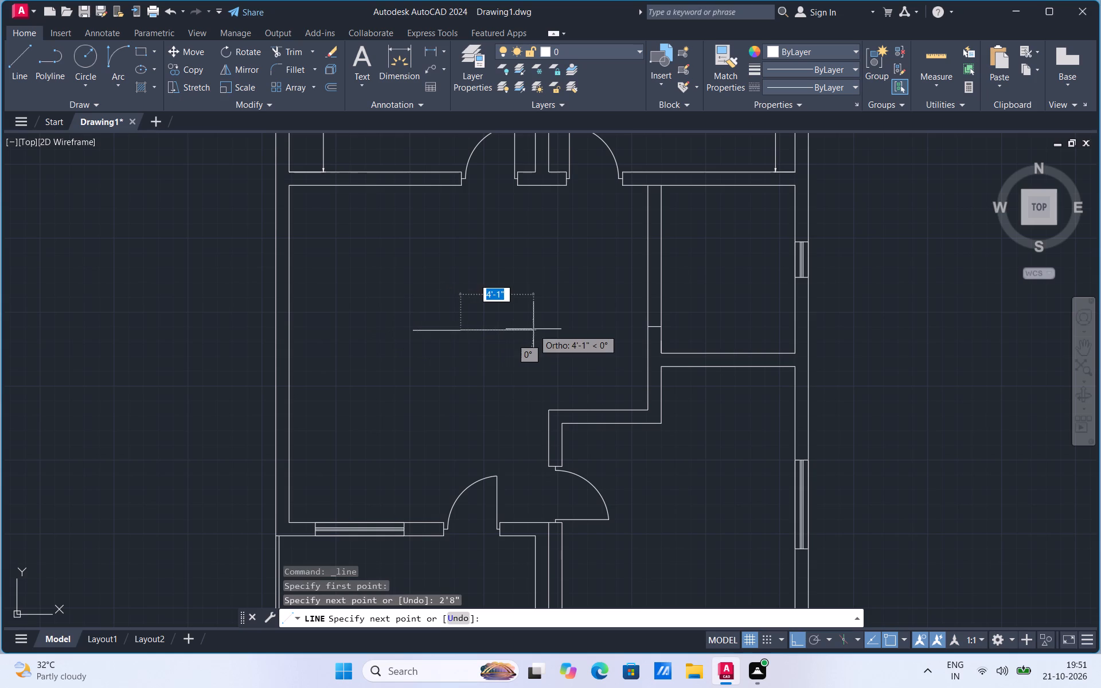
pyautogui.press('Escape')
# Draw a 2' vertical line upward from the east end of the 2'8" line.
pyautogui.moveTo(25, 76); pyautogui.dragTo(33, 77)
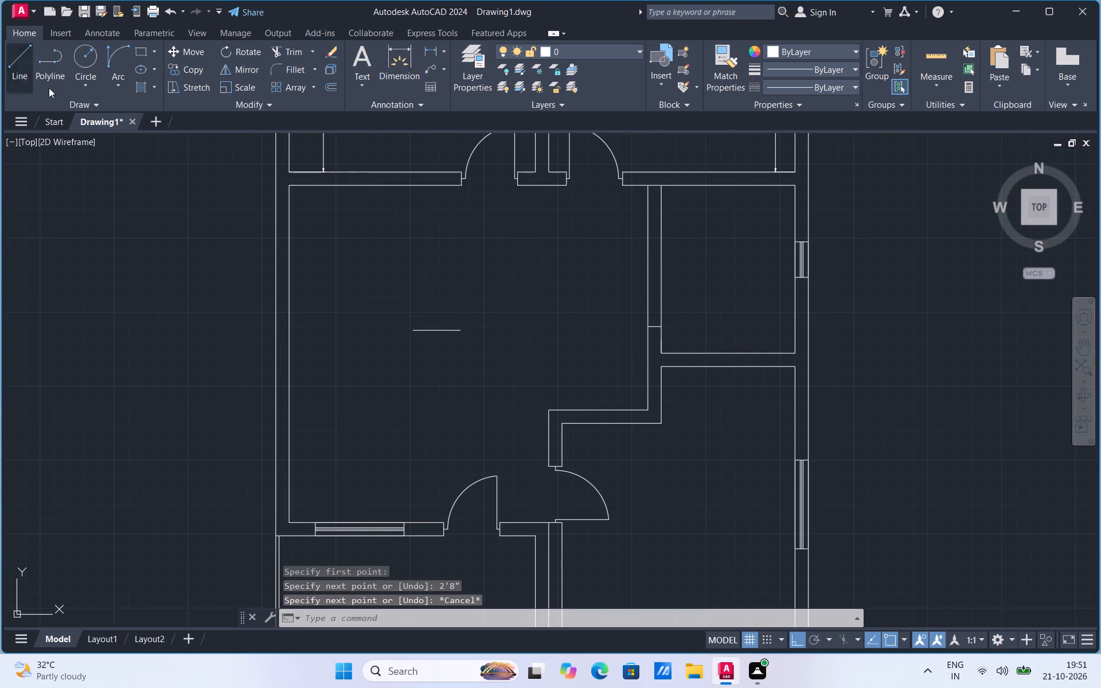
pyautogui.scroll(1, 423, 287)
pyautogui.click(479, 355)
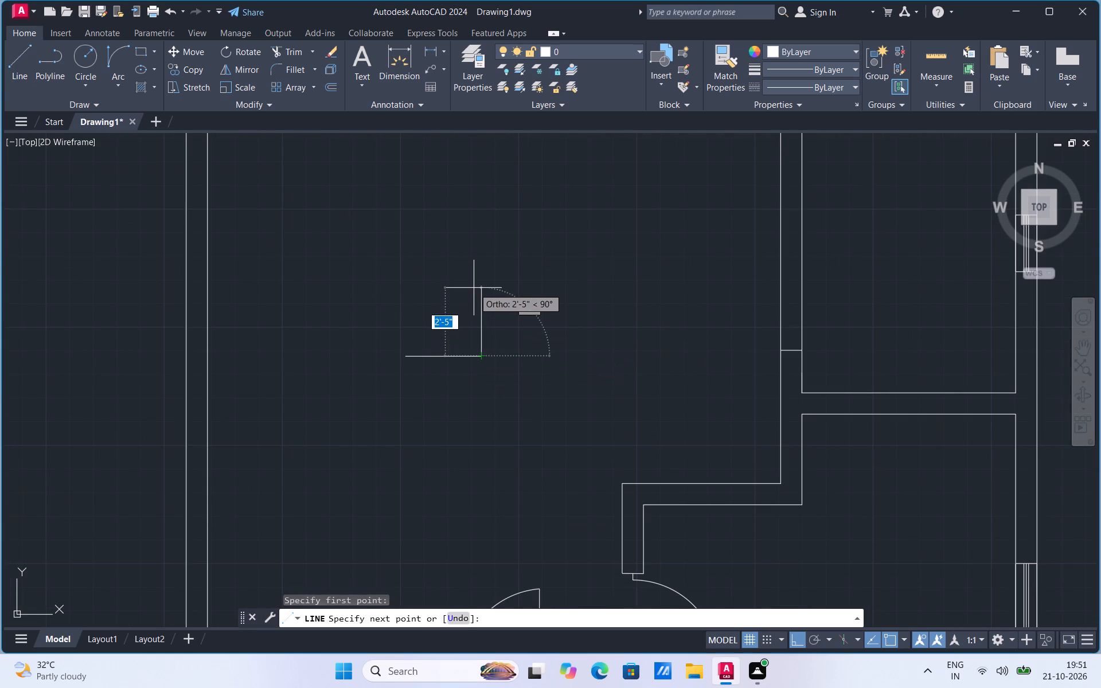
pyautogui.write("2'")
pyautogui.press('Return')
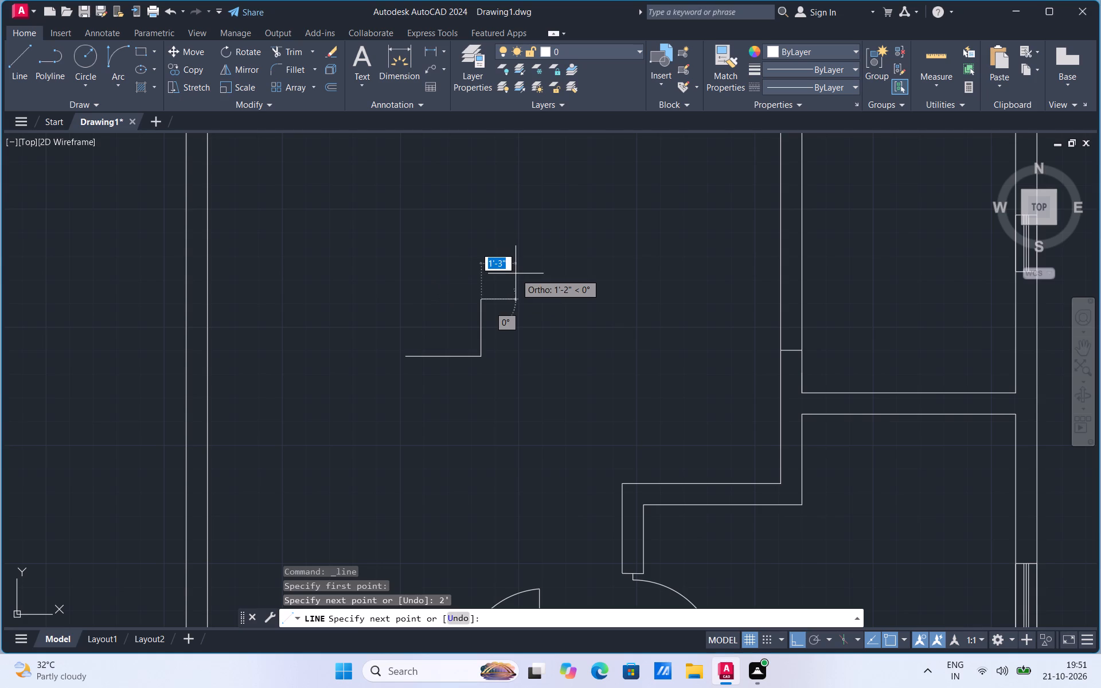
pyautogui.press('Escape')
# Move the 2' vertical line by its lower end a short distance west along the horizontal line.
pyautogui.scroll(2, 468, 329)
pyautogui.click(490, 325)
pyautogui.rightClick(490, 325)
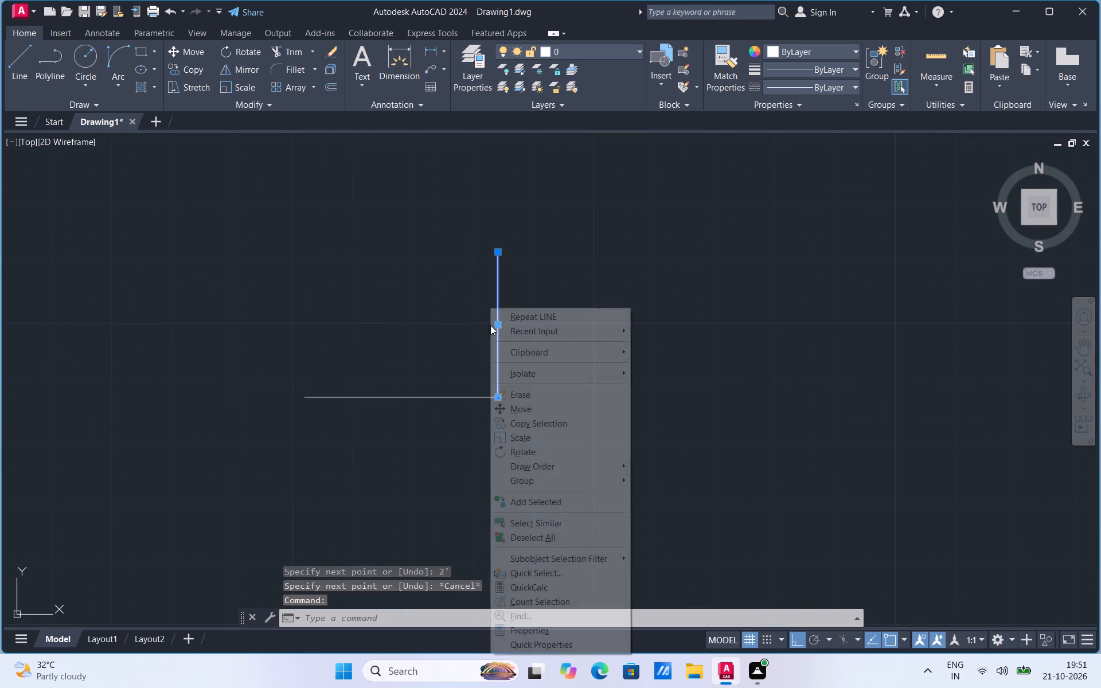
pyautogui.click(526, 409)
pyautogui.click(497, 393)
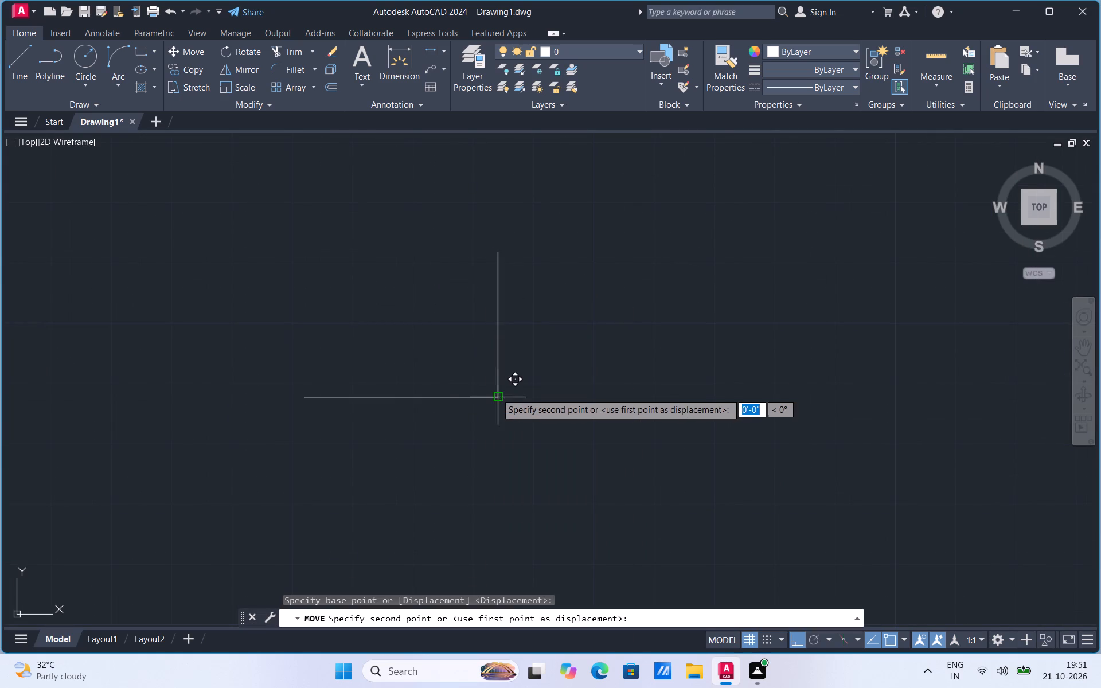
pyautogui.click(485, 396)
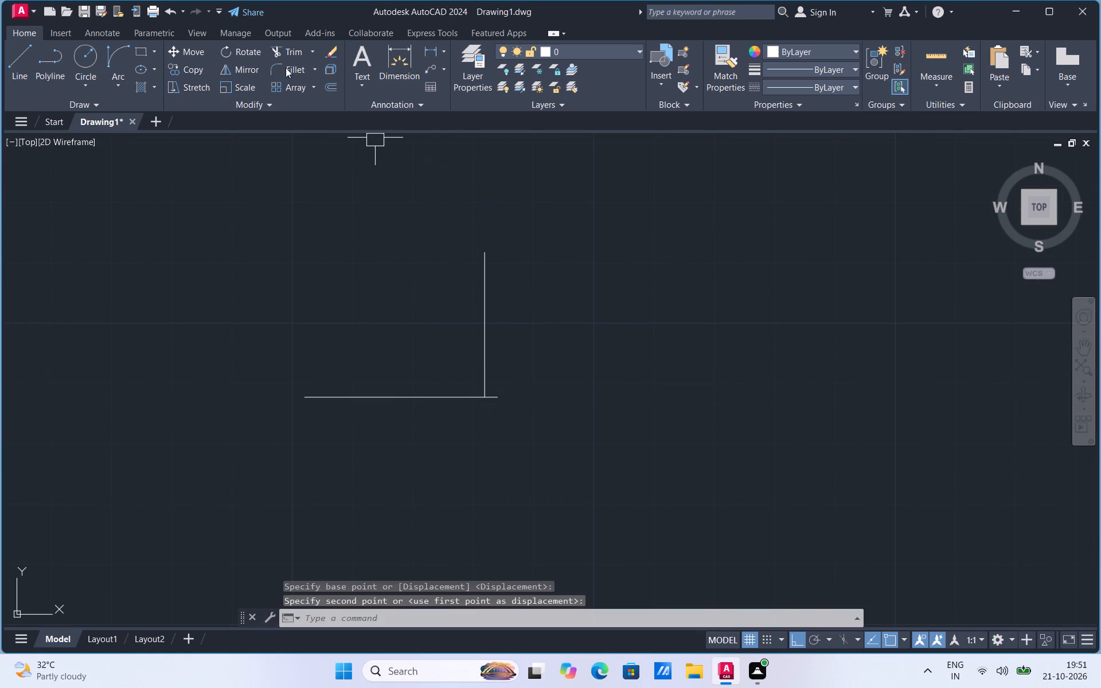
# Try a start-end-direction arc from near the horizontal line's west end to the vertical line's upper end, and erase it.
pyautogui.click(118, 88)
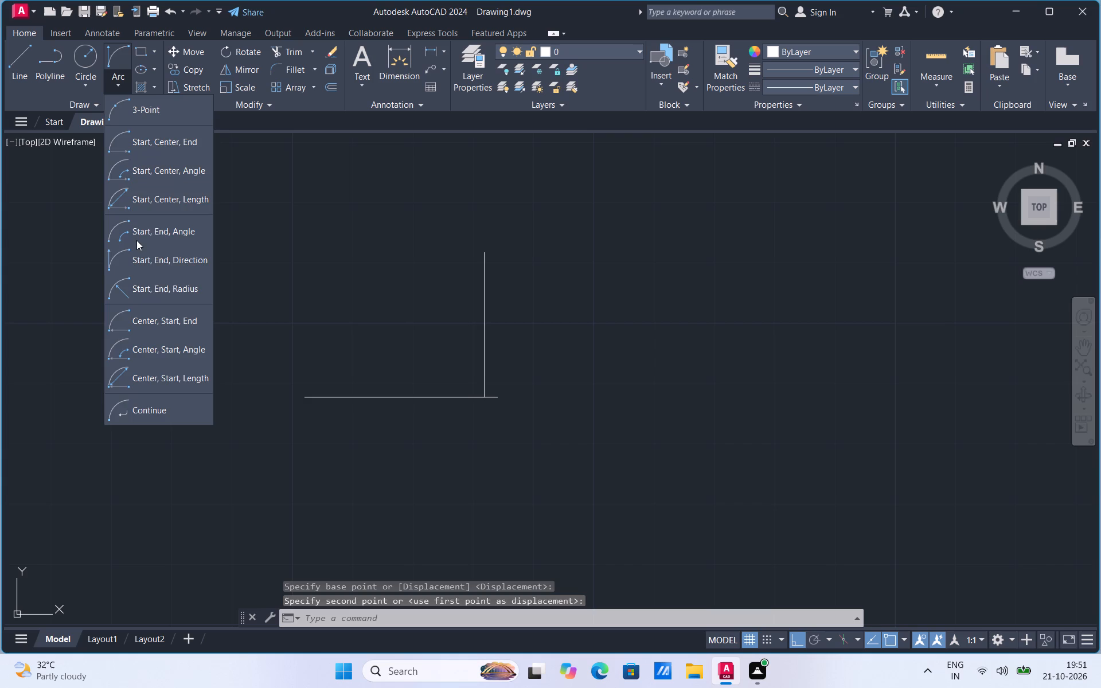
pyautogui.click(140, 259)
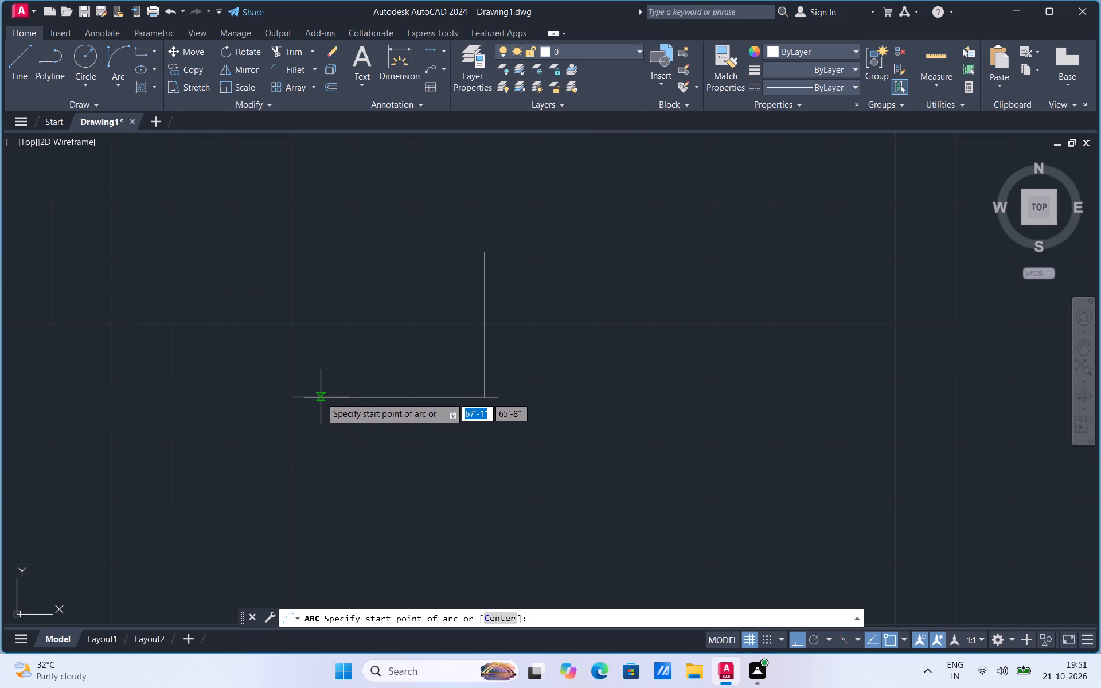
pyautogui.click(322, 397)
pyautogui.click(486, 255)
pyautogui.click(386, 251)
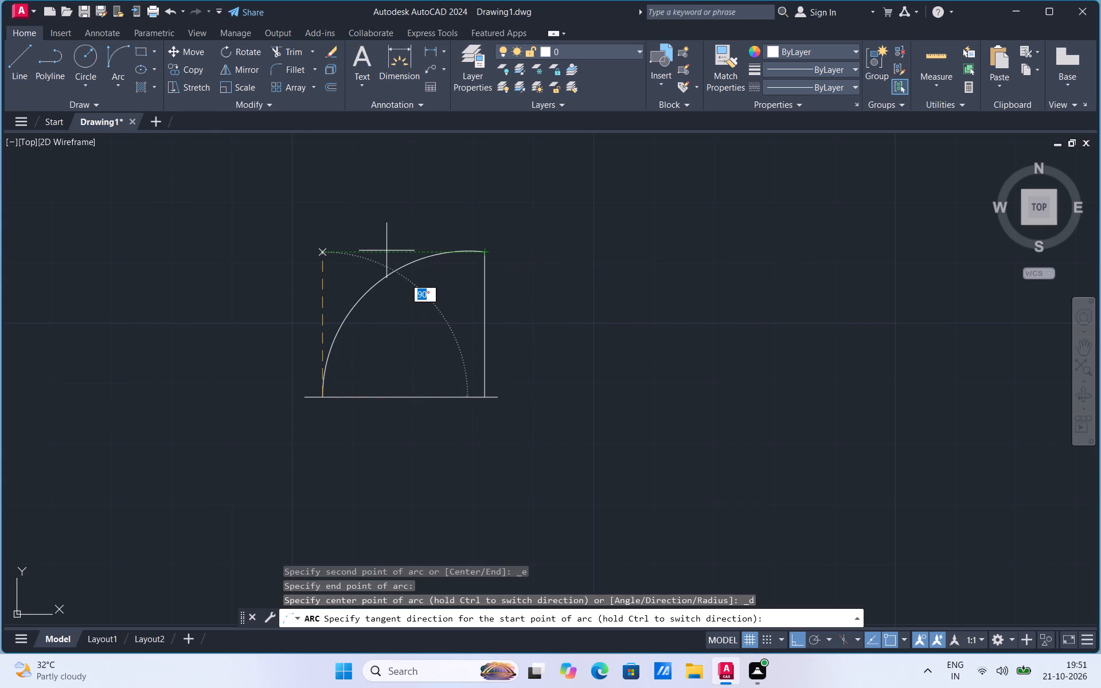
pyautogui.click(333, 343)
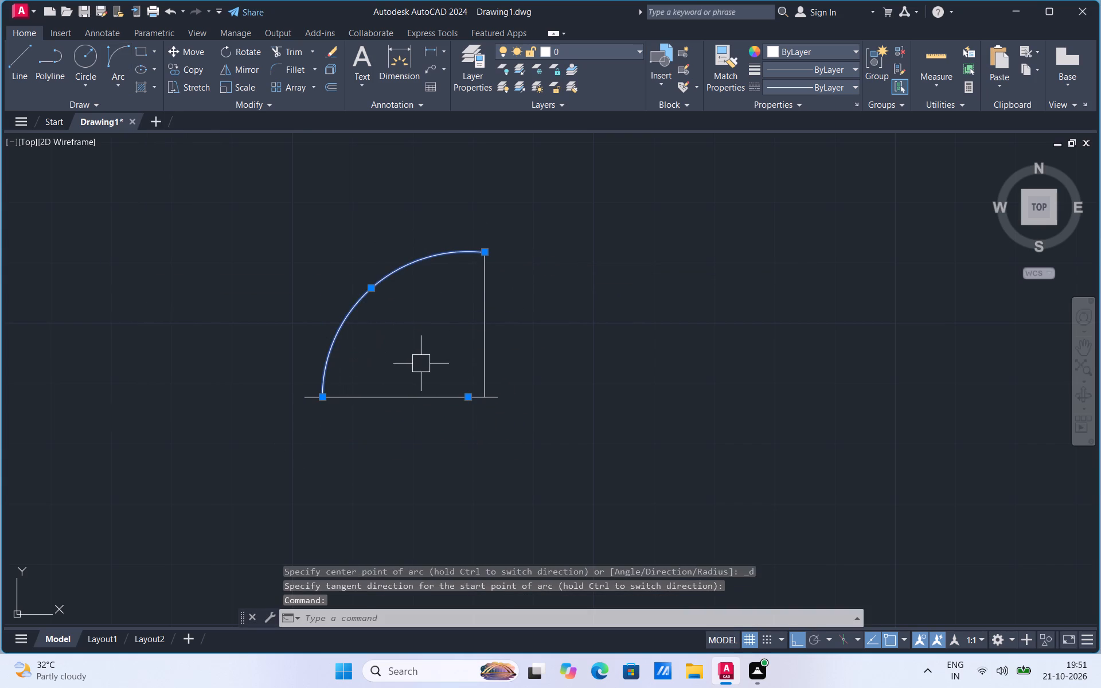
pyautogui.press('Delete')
# Draw a start-end-direction door-swing arc from near the horizontal line's west end to the vertical line's upper end, starting at 90°.
pyautogui.click(120, 85)
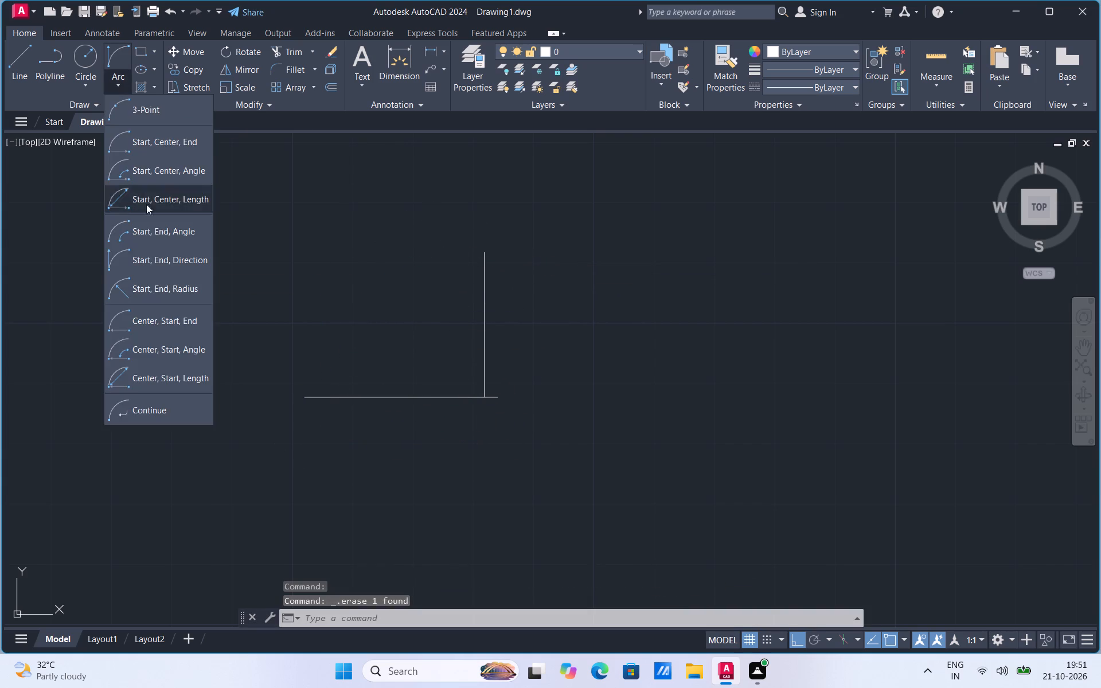
pyautogui.click(139, 261)
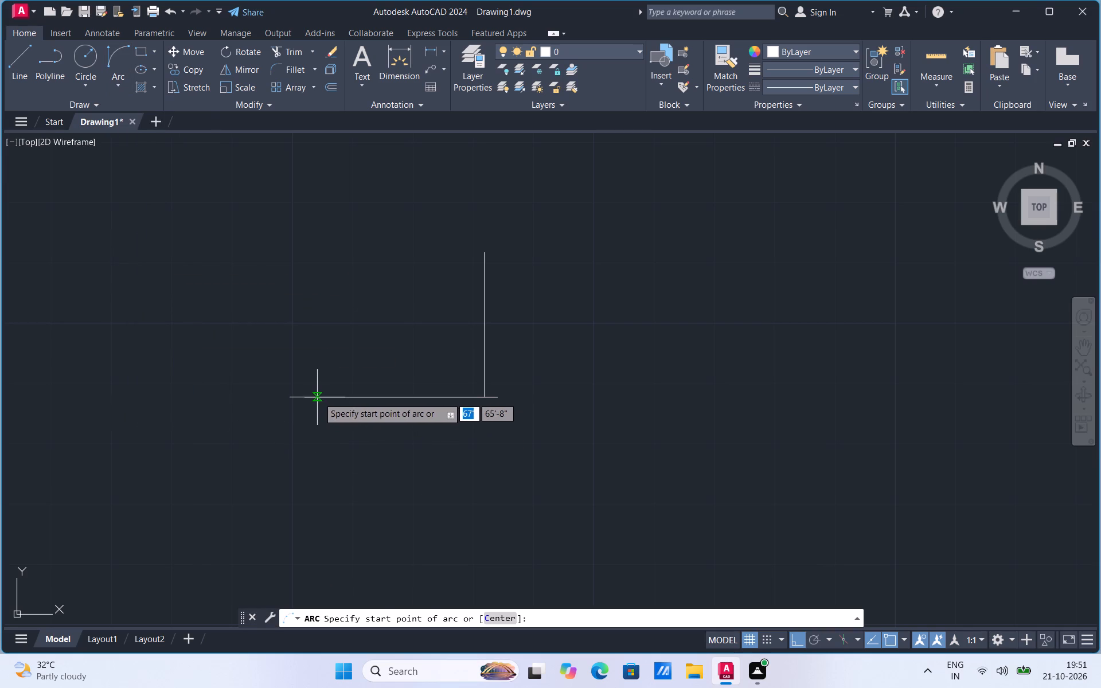
pyautogui.click(321, 397)
pyautogui.click(485, 256)
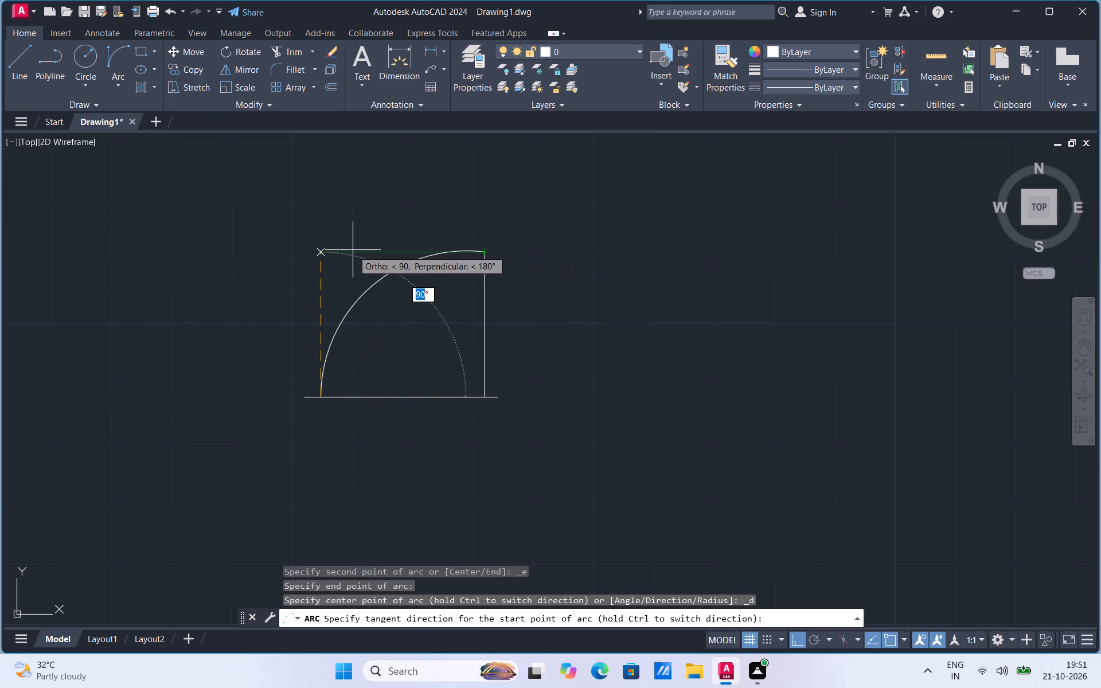
pyautogui.click(353, 250)
# Trim the horizontal line between the arc and the door leaf, keeping the short end pieces.
pyautogui.click(294, 54)
pyautogui.click(373, 396)
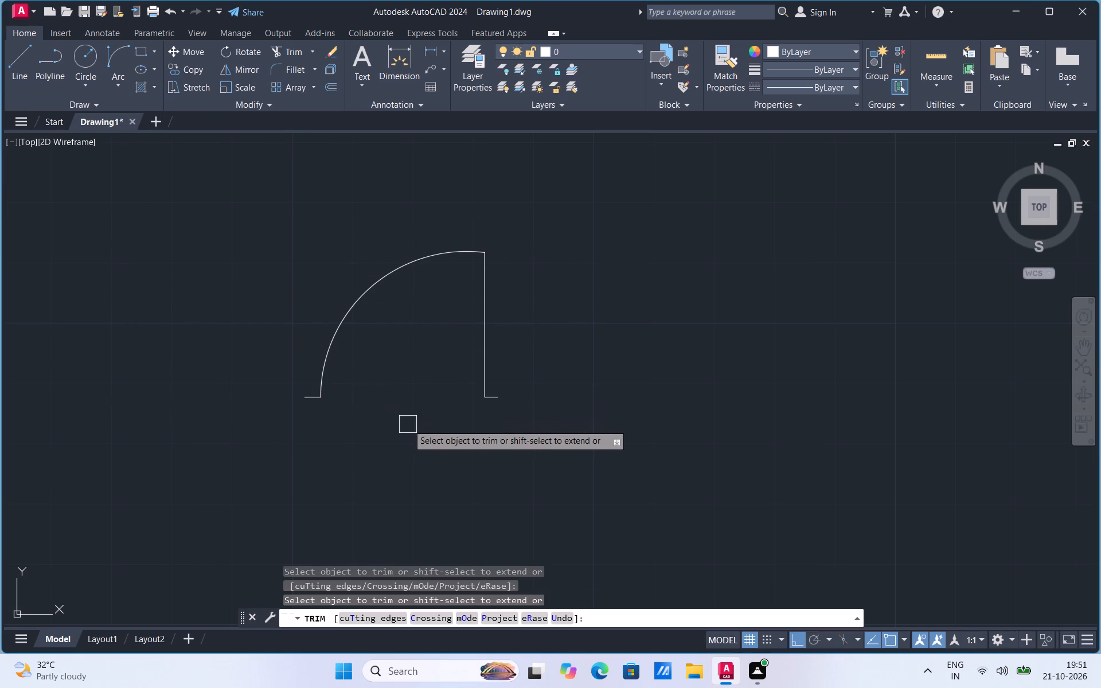
pyautogui.press('Escape')
# Group the new door's arc, leaf and two short end pieces.
pyautogui.click(248, 430)
pyautogui.click(563, 218)
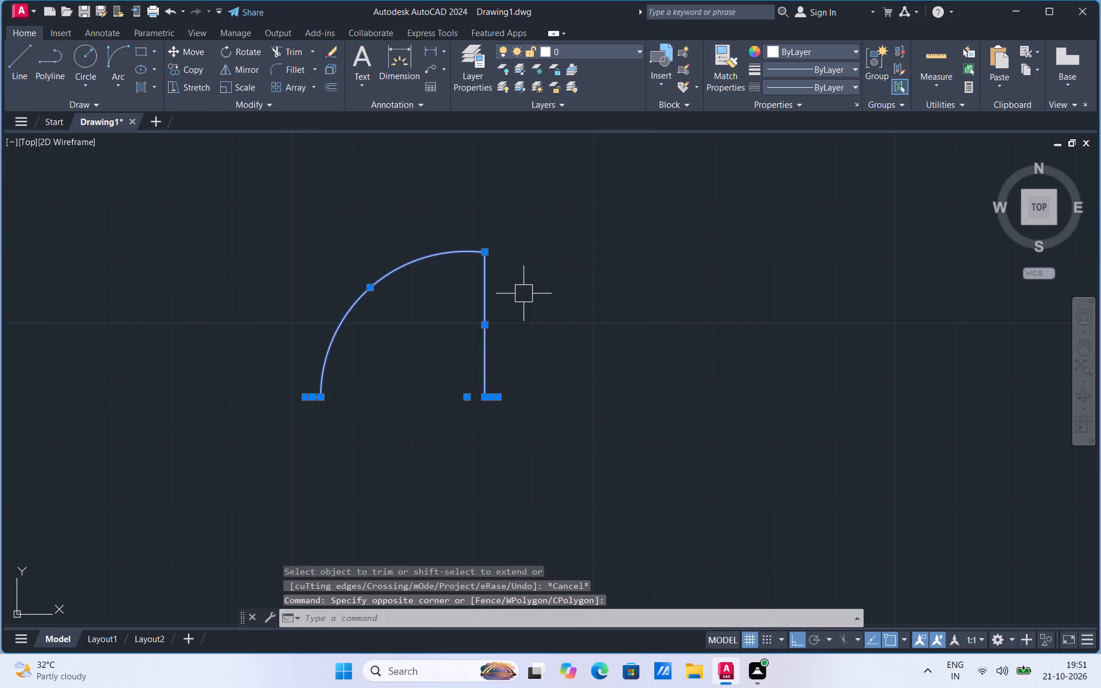
pyautogui.rightClick(524, 294)
pyautogui.click(571, 468)
pyautogui.click(682, 465)
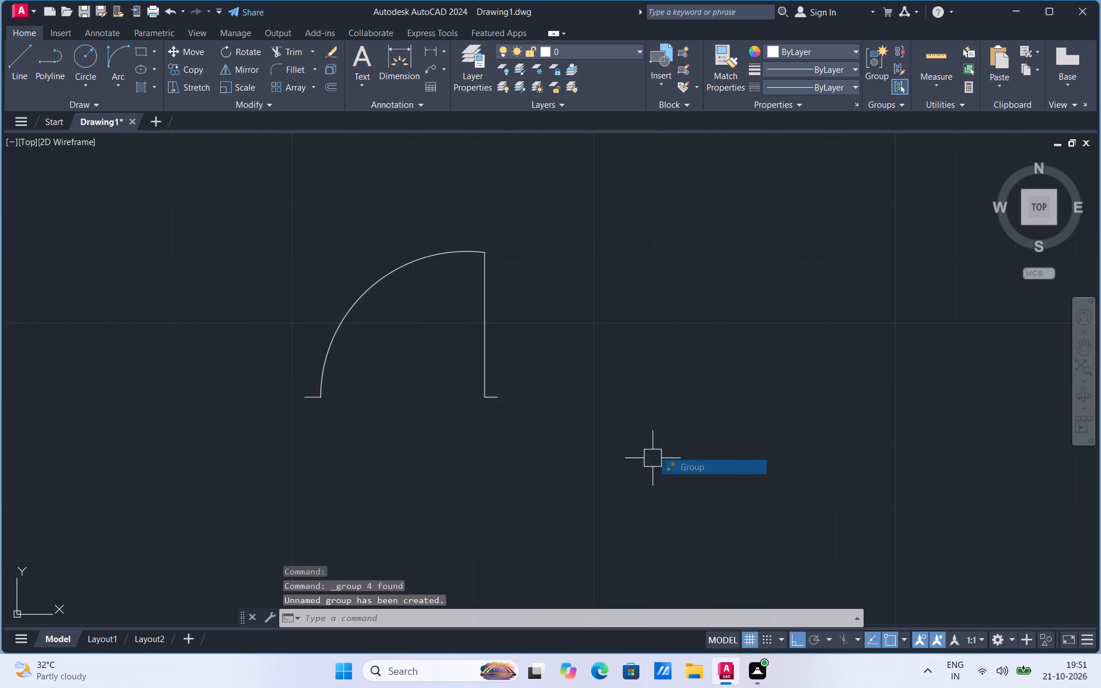
# Rotate the new door group 270° about the outer end of its east end piece.
pyautogui.click(486, 403)
pyautogui.rightClick(486, 403)
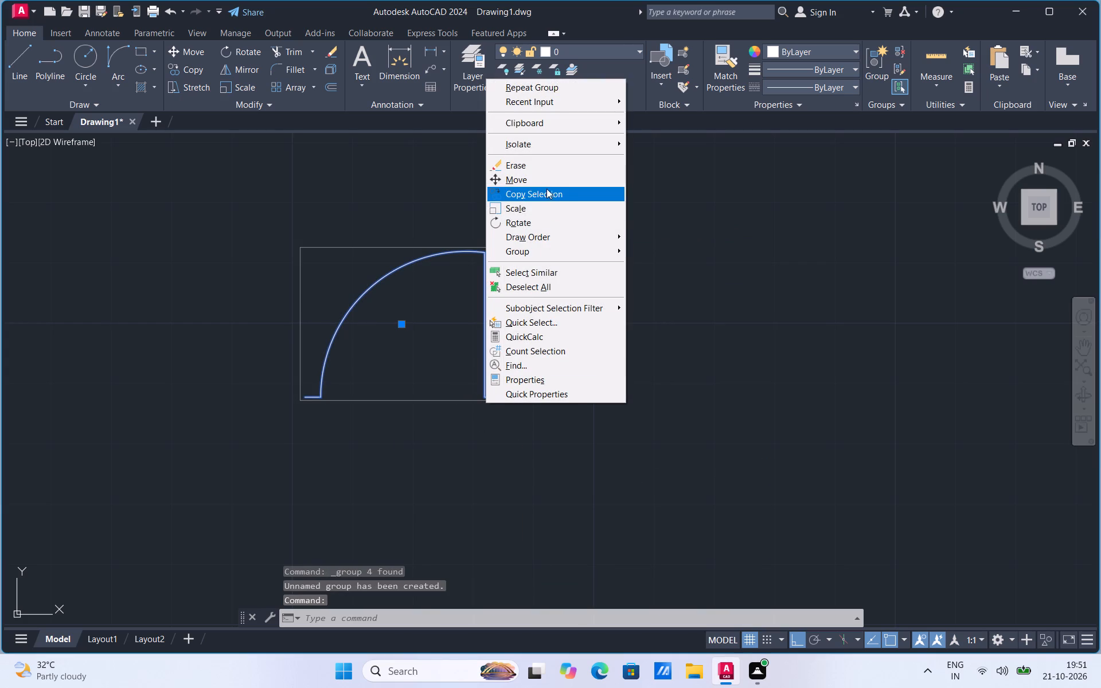
pyautogui.click(526, 220)
pyautogui.click(499, 399)
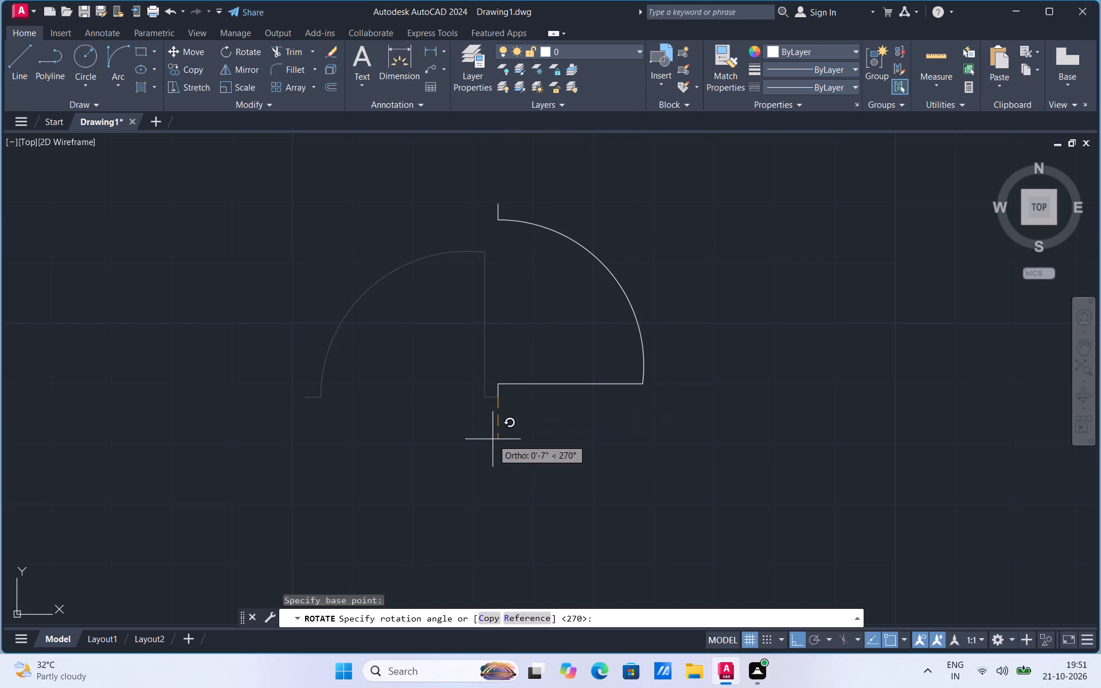
pyautogui.click(493, 439)
# Move the rotated door group by its lower end onto the midpoint of the jamb line in the small east room's west wall.
pyautogui.click(519, 393)
pyautogui.click(532, 372)
pyautogui.click(533, 382)
pyautogui.rightClick(533, 382)
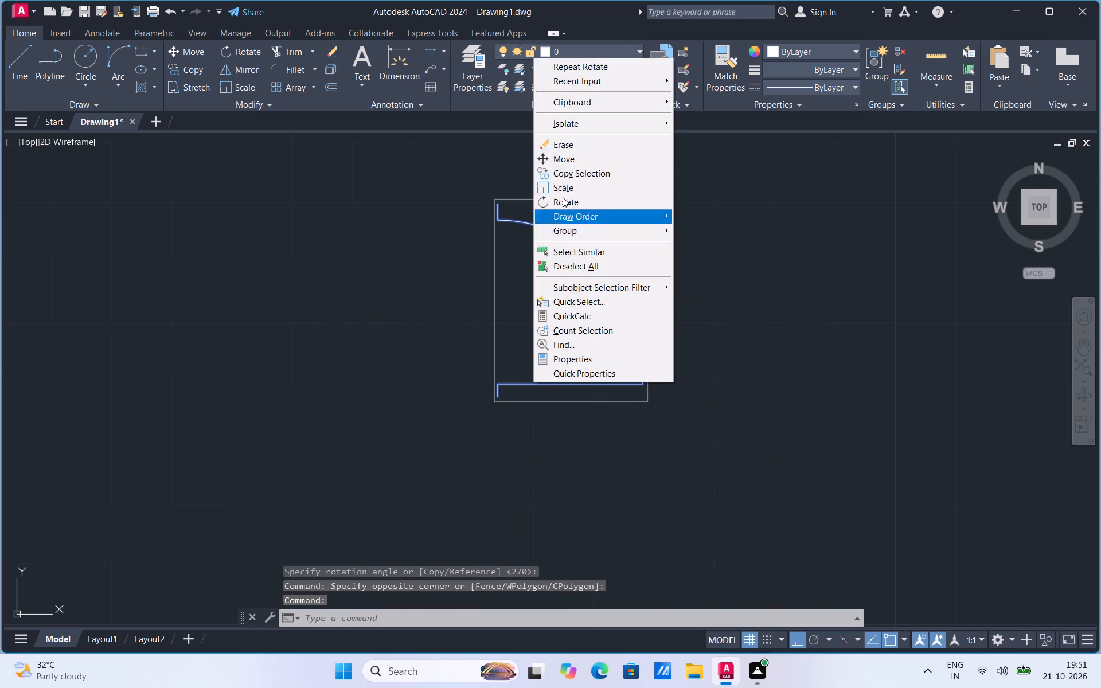
pyautogui.click(571, 158)
pyautogui.click(500, 397)
pyautogui.scroll(-3, 499, 397)
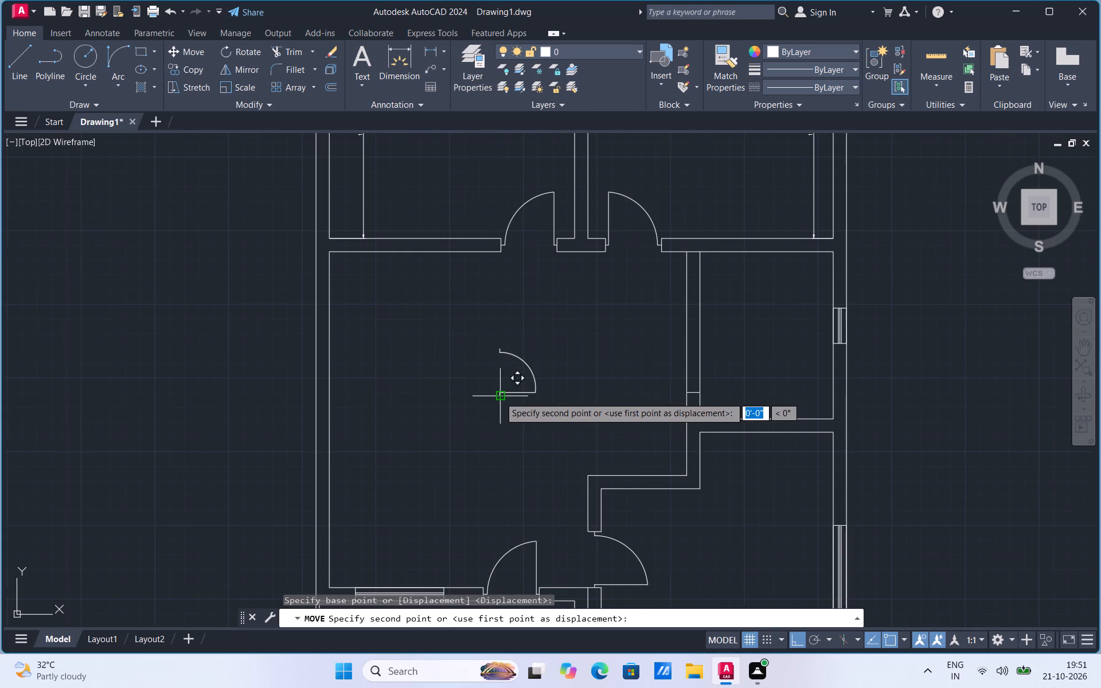
pyautogui.click(693, 391)
# Copy the jamb line from the door's lower end to its upper end across the small east room's west wall.
pyautogui.scroll(1, 724, 353)
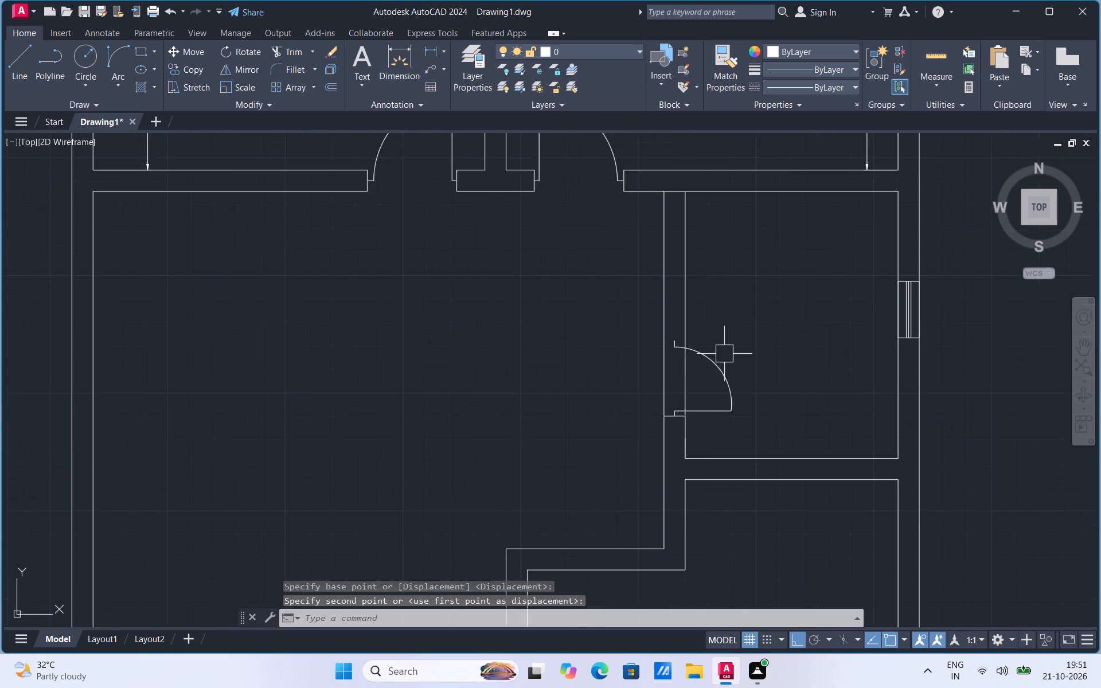
pyautogui.scroll(2, 725, 358)
pyautogui.click(583, 513)
pyautogui.rightClick(583, 513)
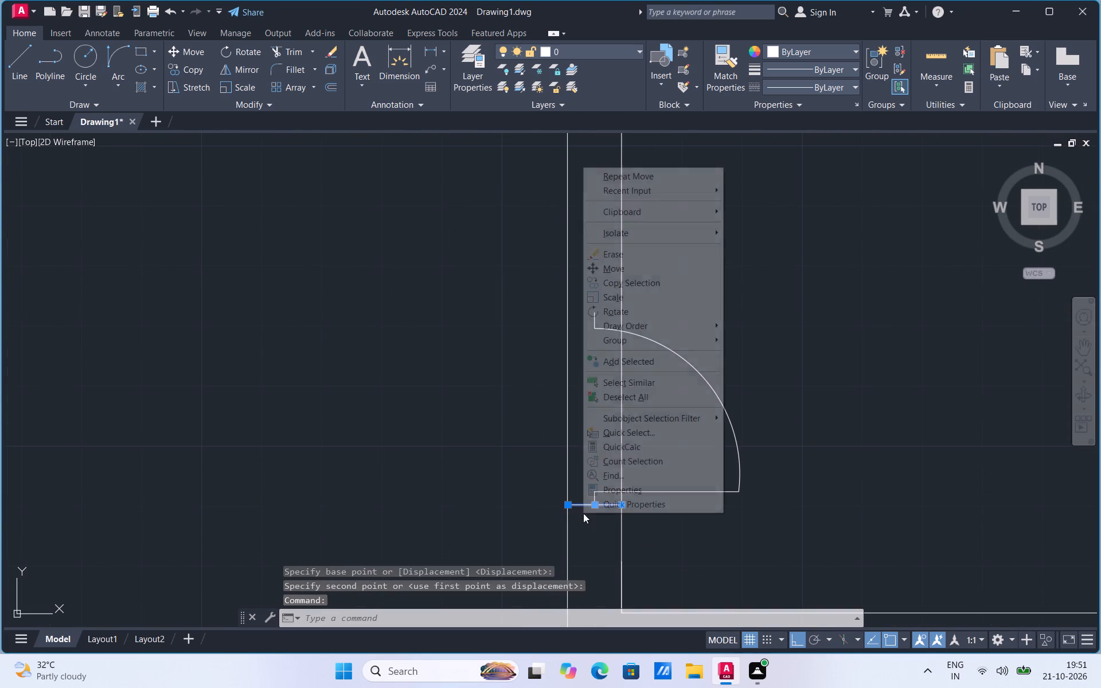
pyautogui.click(625, 284)
pyautogui.click(598, 508)
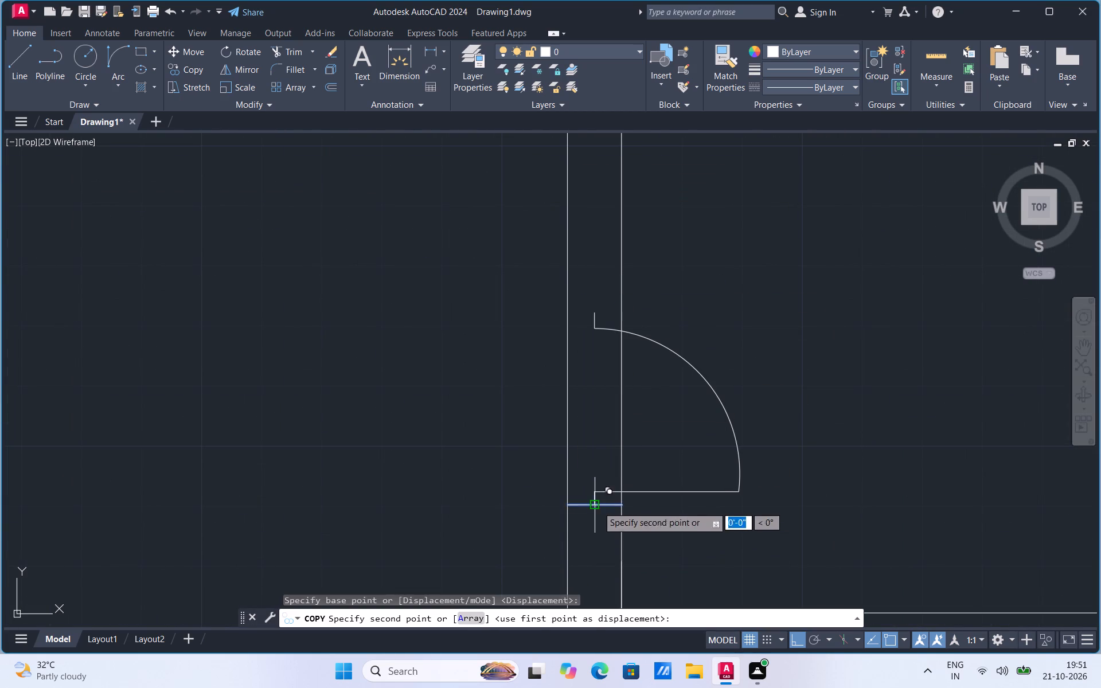
pyautogui.click(594, 315)
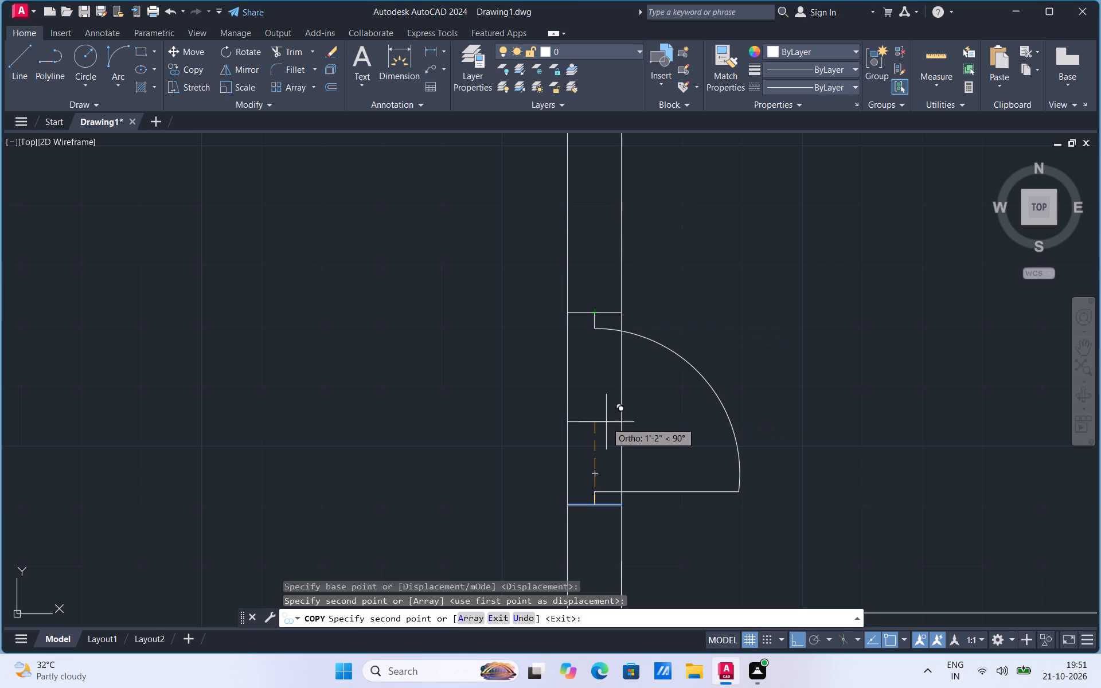
pyautogui.press('Escape')
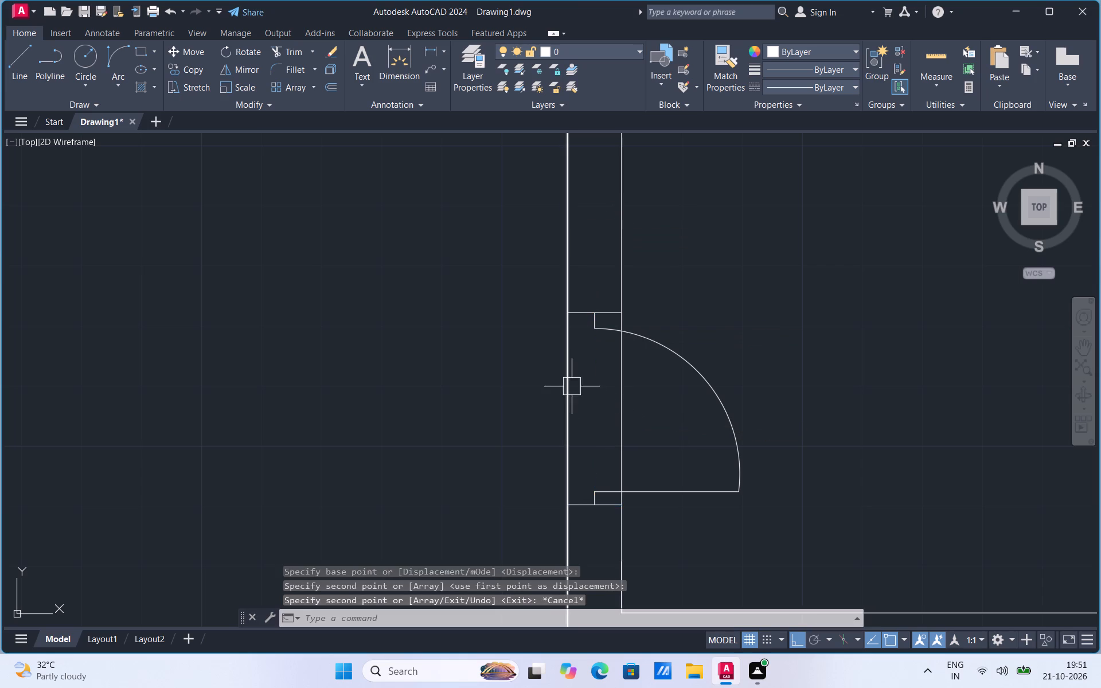
# Trim both wall lines across the small east room's door opening, including the short leftover stubs at its upper and lower ends.
pyautogui.scroll(-2, 570, 386)
pyautogui.scroll(1, 587, 397)
pyautogui.click(291, 55)
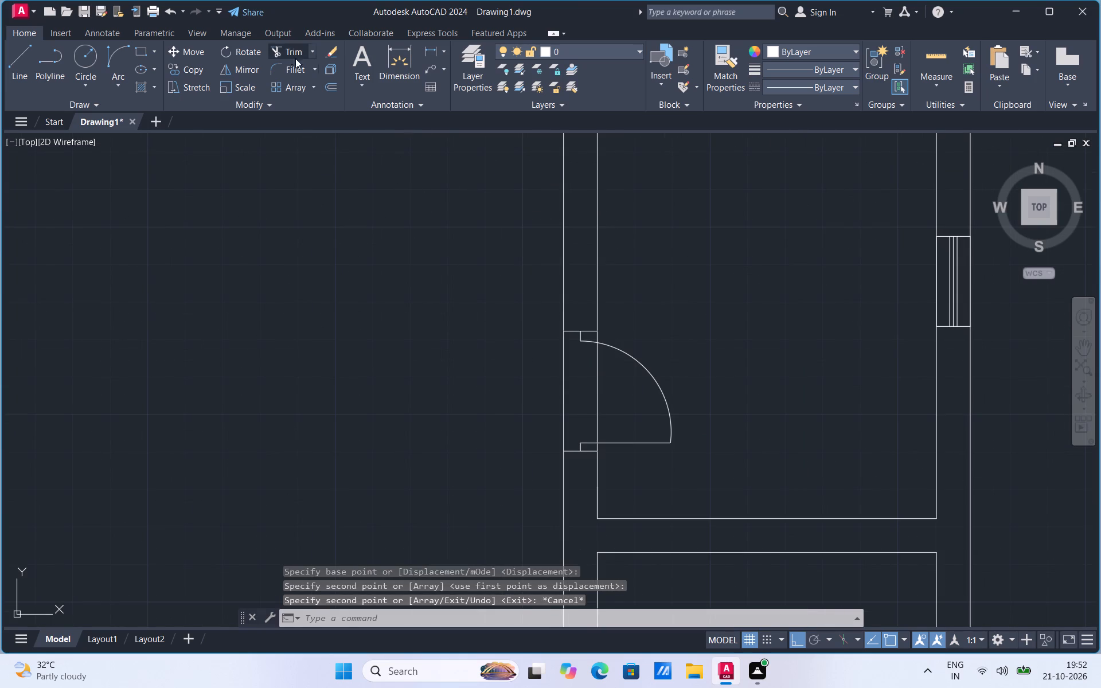
pyautogui.moveTo(505, 403); pyautogui.dragTo(620, 388)
pyautogui.scroll(4, 621, 339)
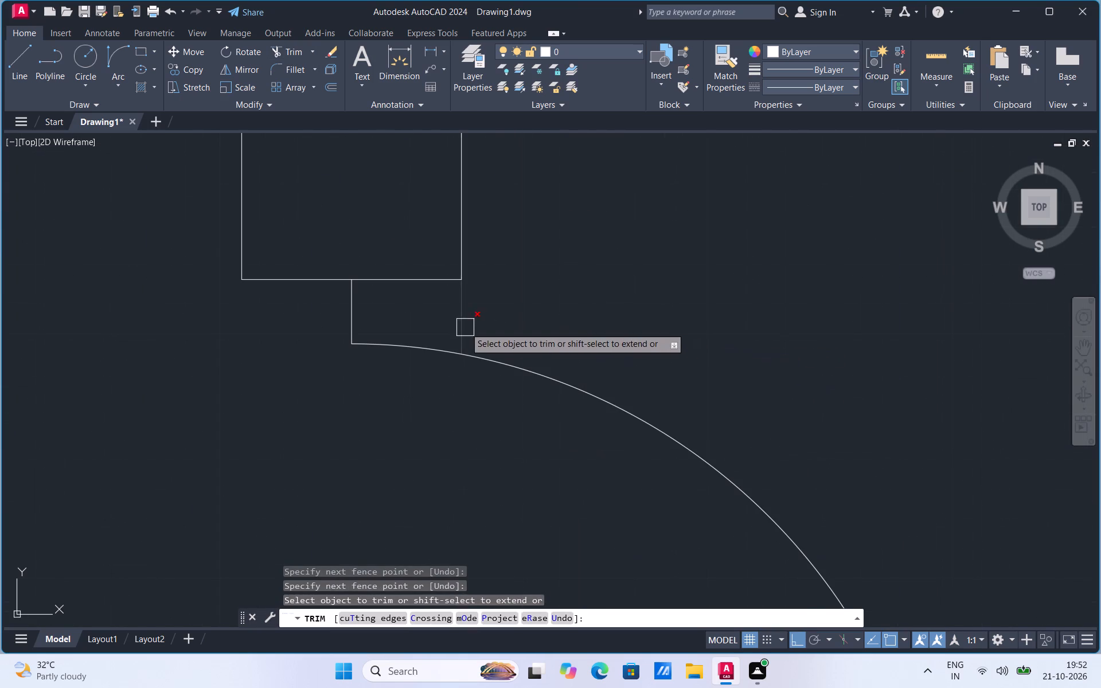
pyautogui.click(464, 326)
pyautogui.scroll(-3, 552, 272)
pyautogui.scroll(2, 533, 471)
pyautogui.click(529, 440)
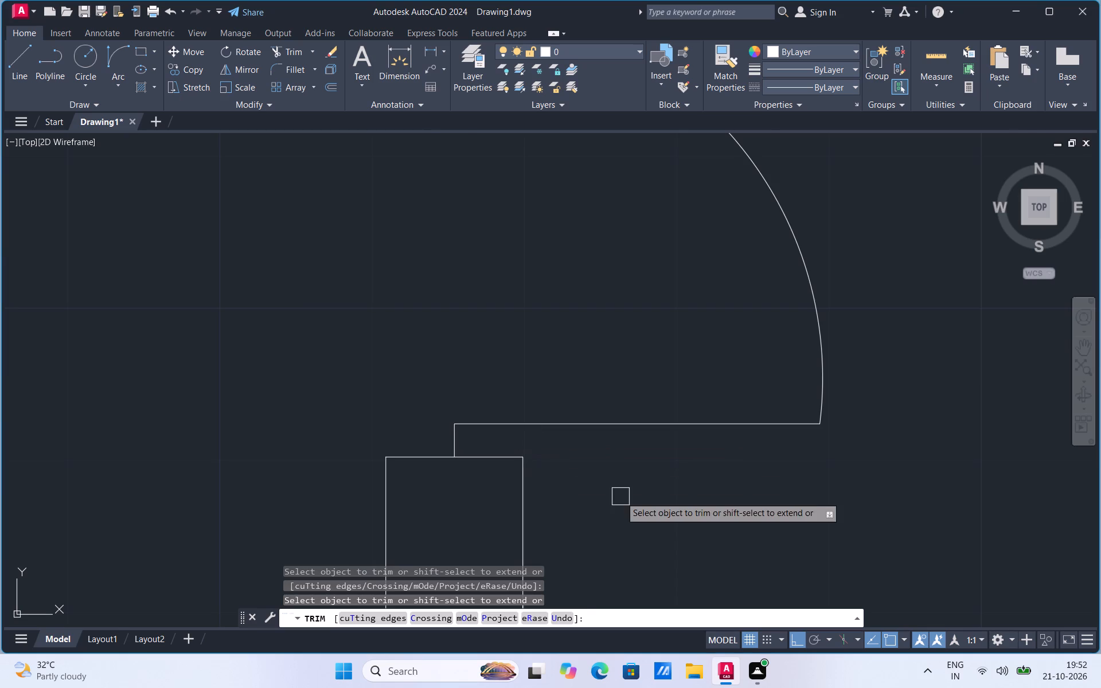
# Trim the wall line crossing the junction above the small east room's west wall.
pyautogui.scroll(-4, 622, 497)
pyautogui.scroll(1, 599, 250)
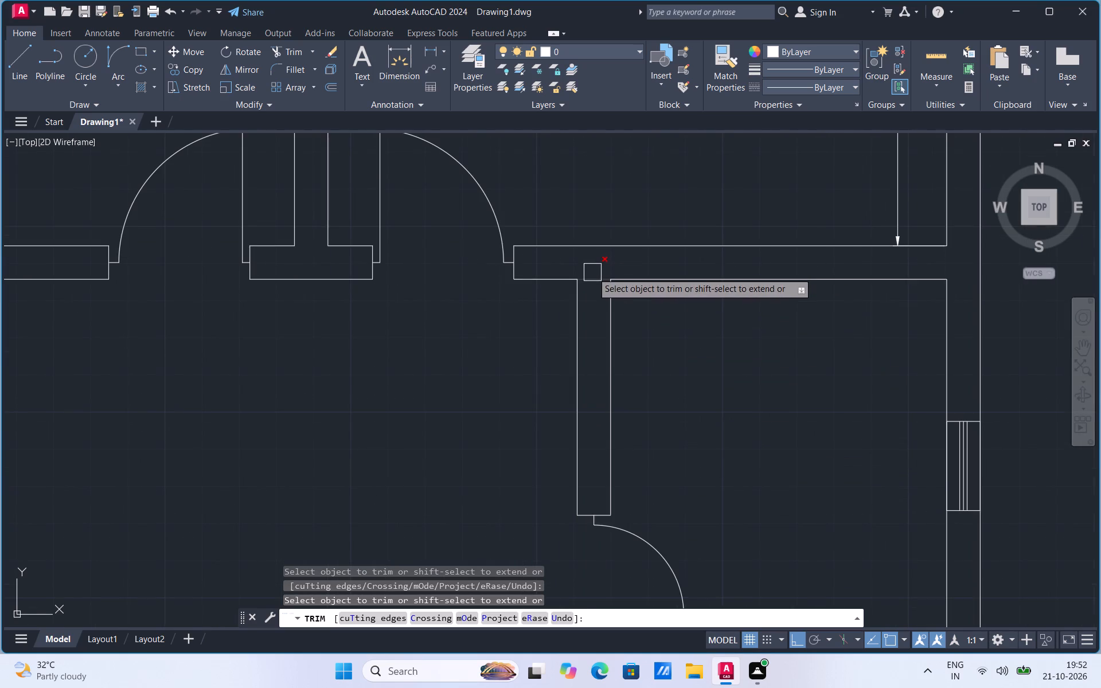
pyautogui.click(592, 273)
pyautogui.scroll(-3, 592, 273)
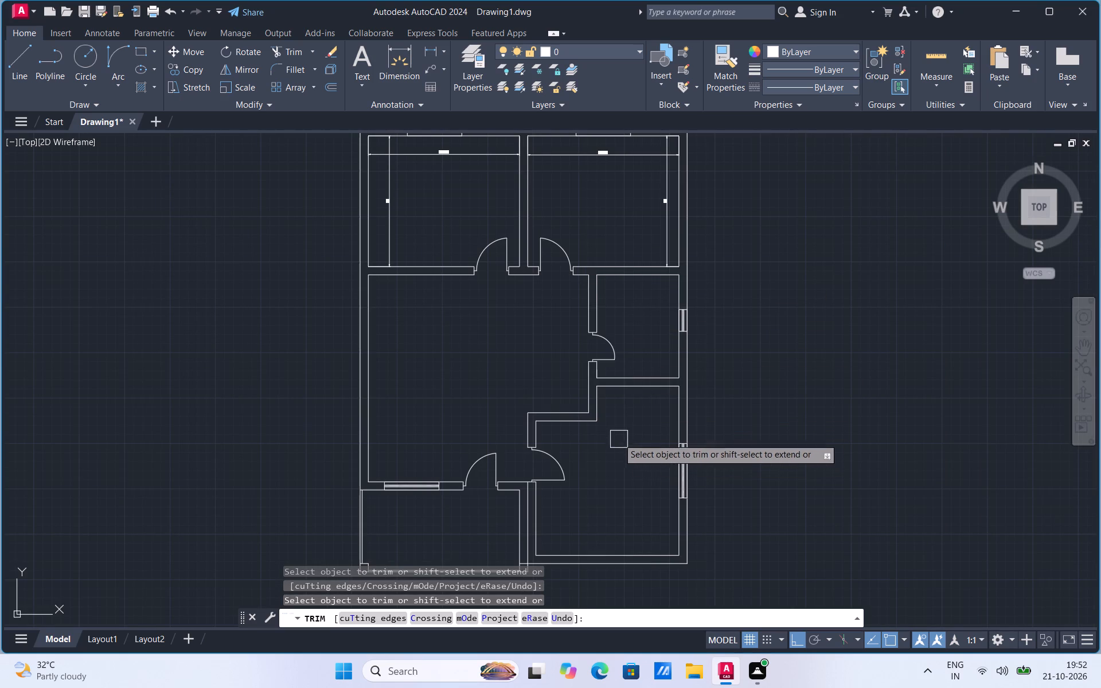
pyautogui.scroll(1, 614, 406)
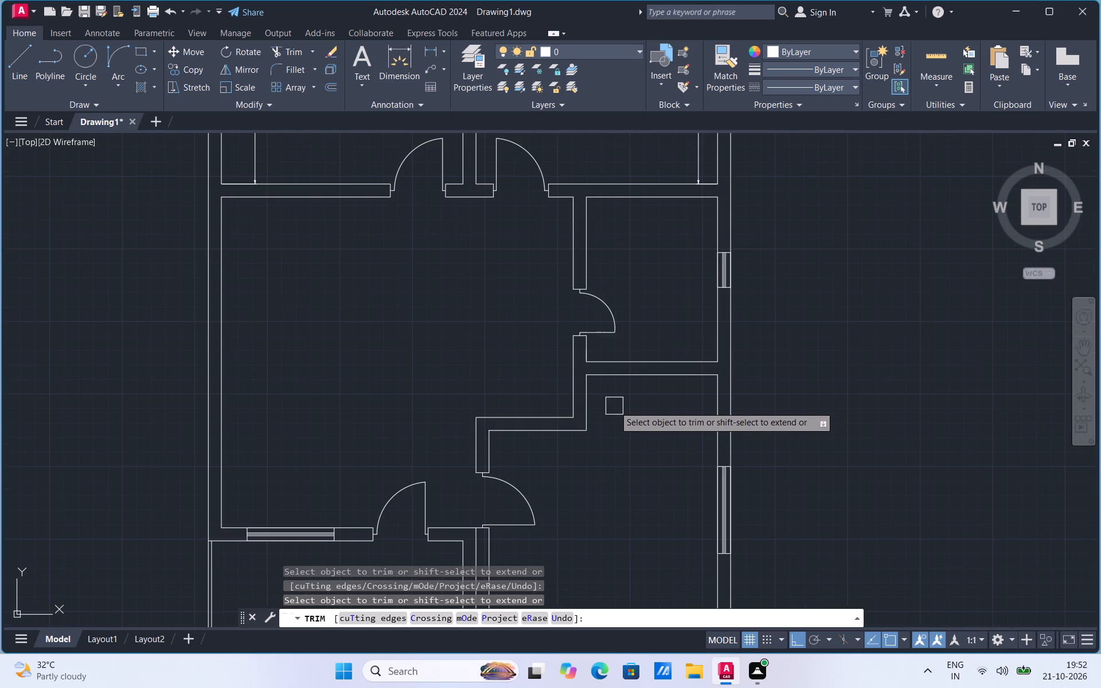
pyautogui.press('Escape')
# Move both lines of the small east room's south wall down by one wall thickness.
pyautogui.click(625, 359)
pyautogui.click(625, 372)
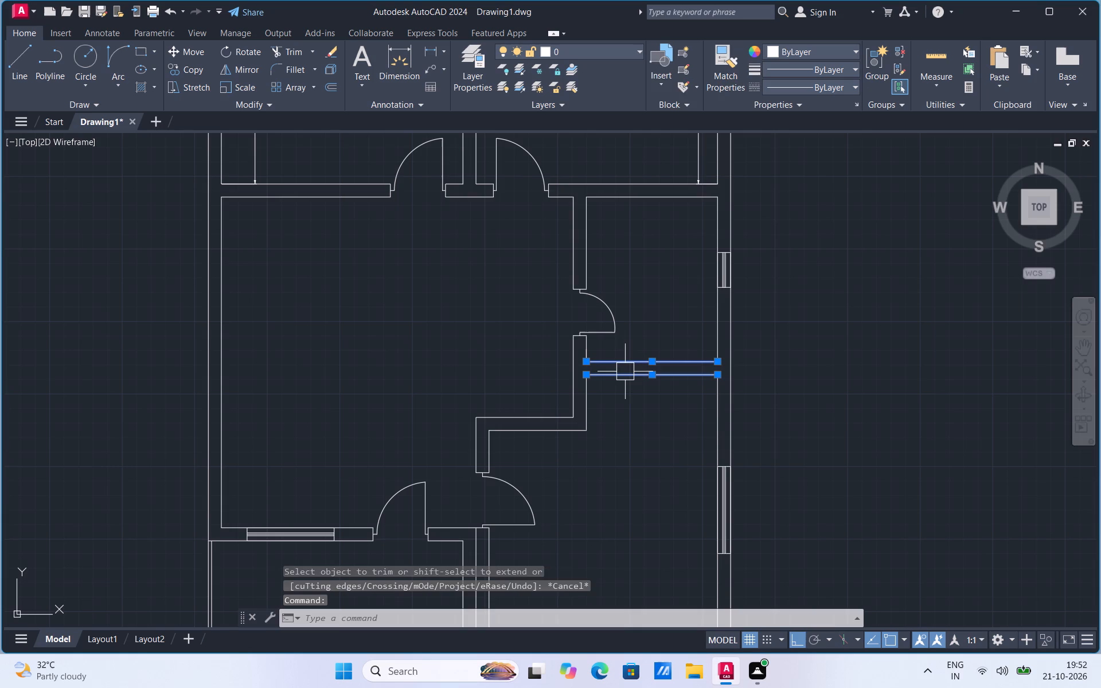
pyautogui.rightClick(625, 372)
pyautogui.click(660, 152)
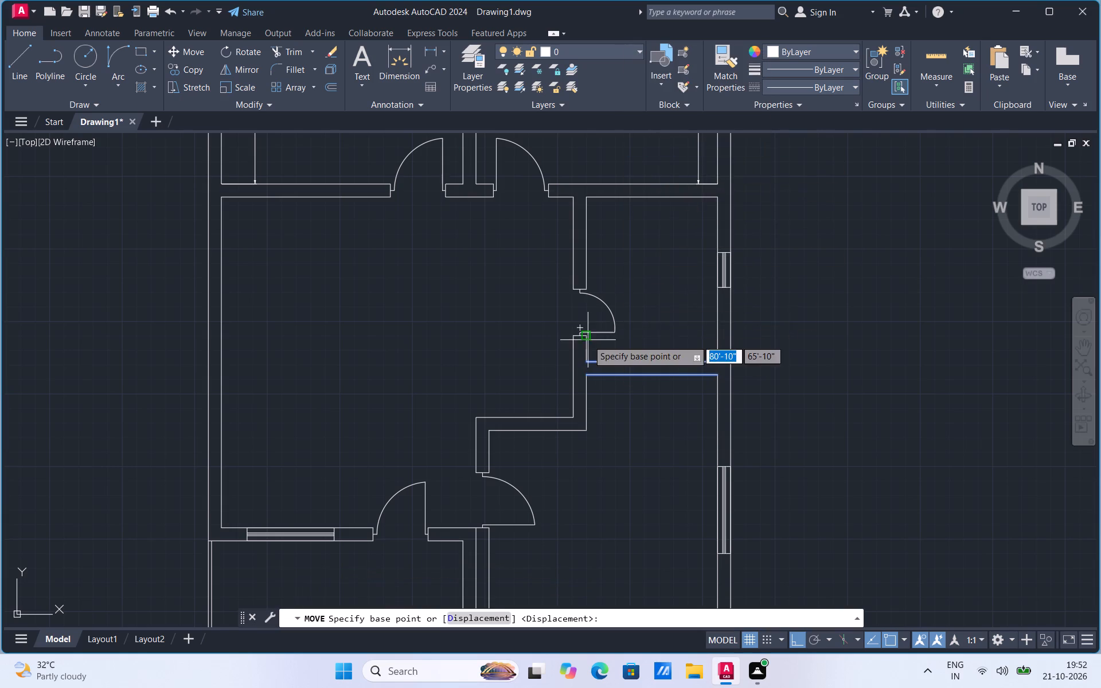
pyautogui.scroll(1, 588, 341)
pyautogui.click(584, 396)
pyautogui.click(586, 416)
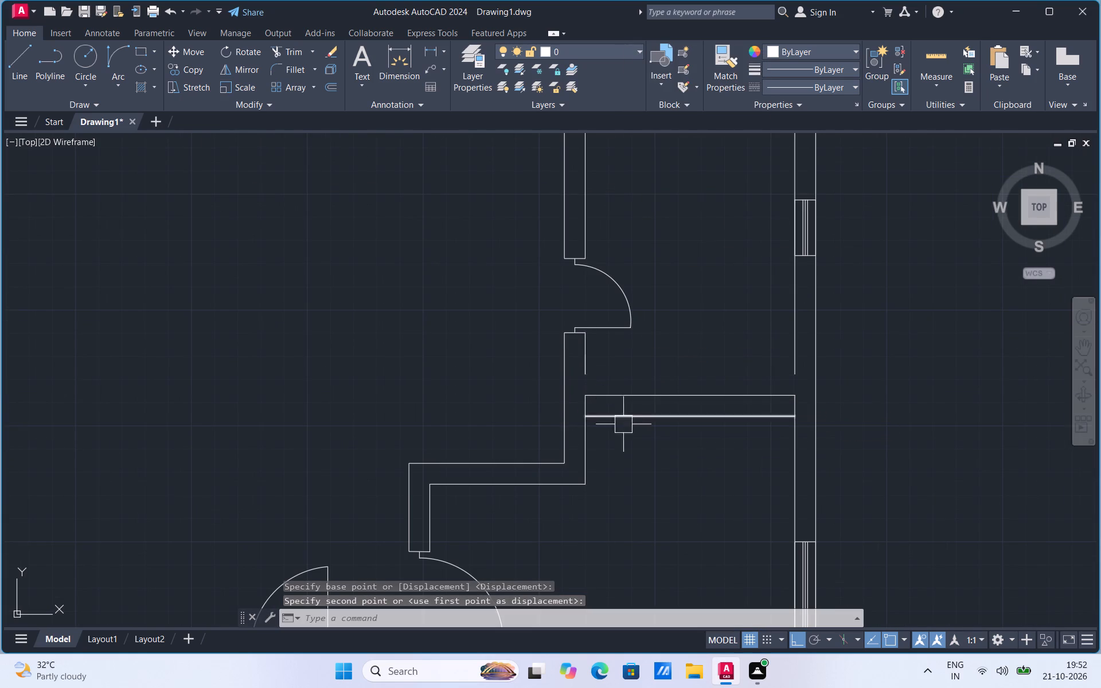
# Extend the inner lines of the small east room's west and east walls down to the moved south wall.
pyautogui.write('ex')
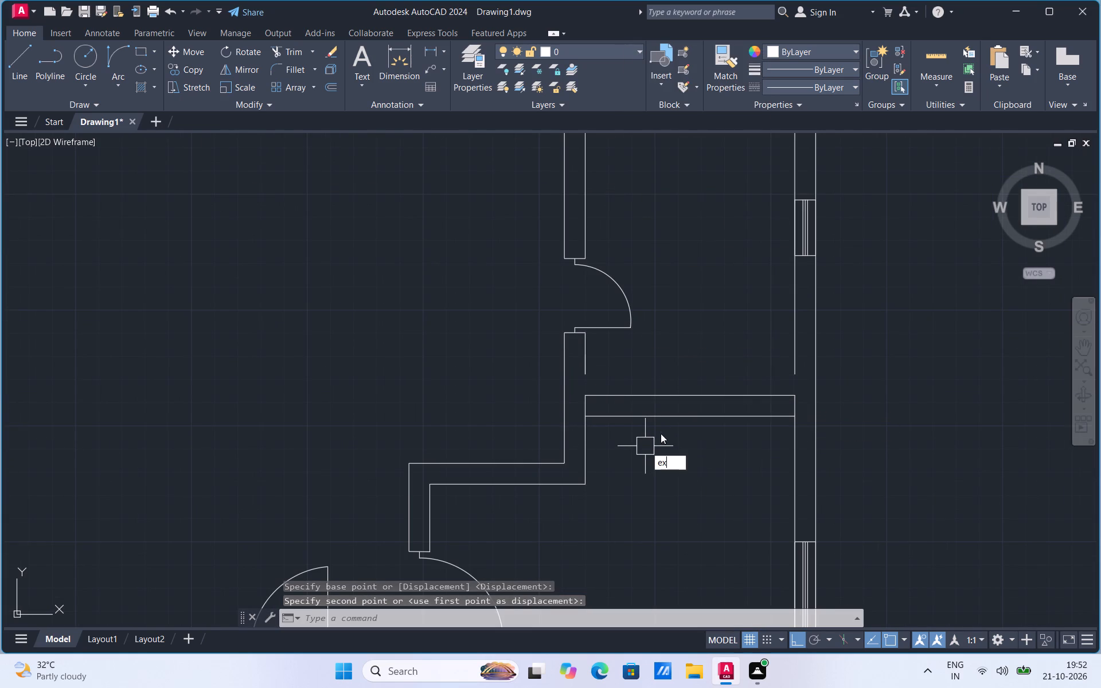
pyautogui.click(680, 476)
pyautogui.click(584, 371)
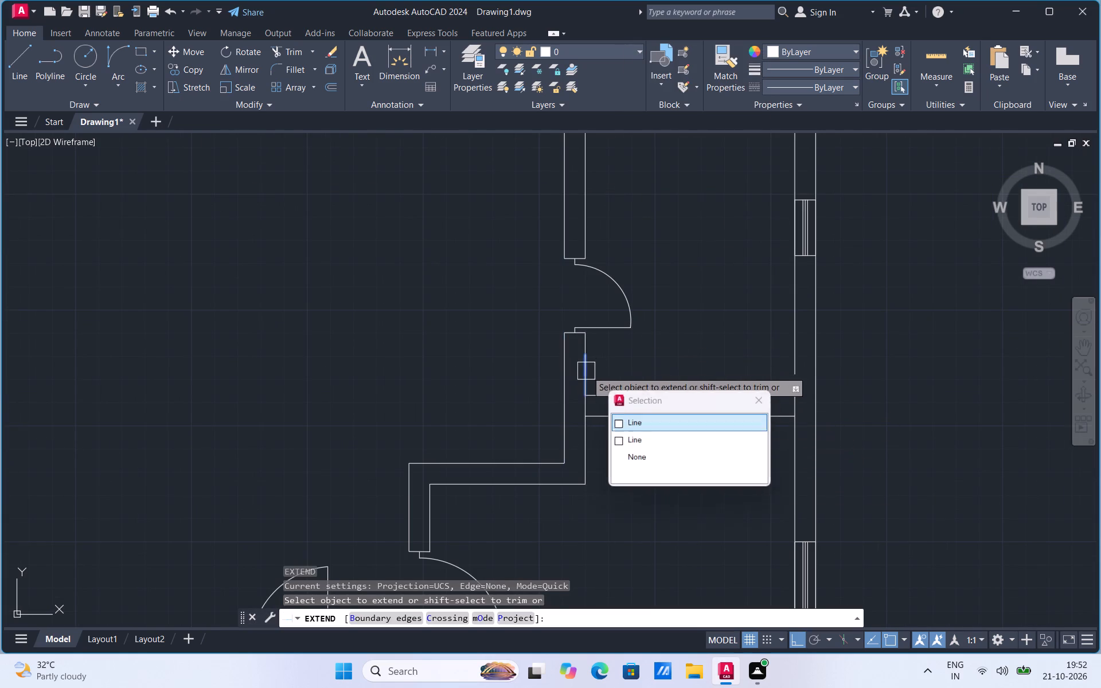
pyautogui.click(800, 360)
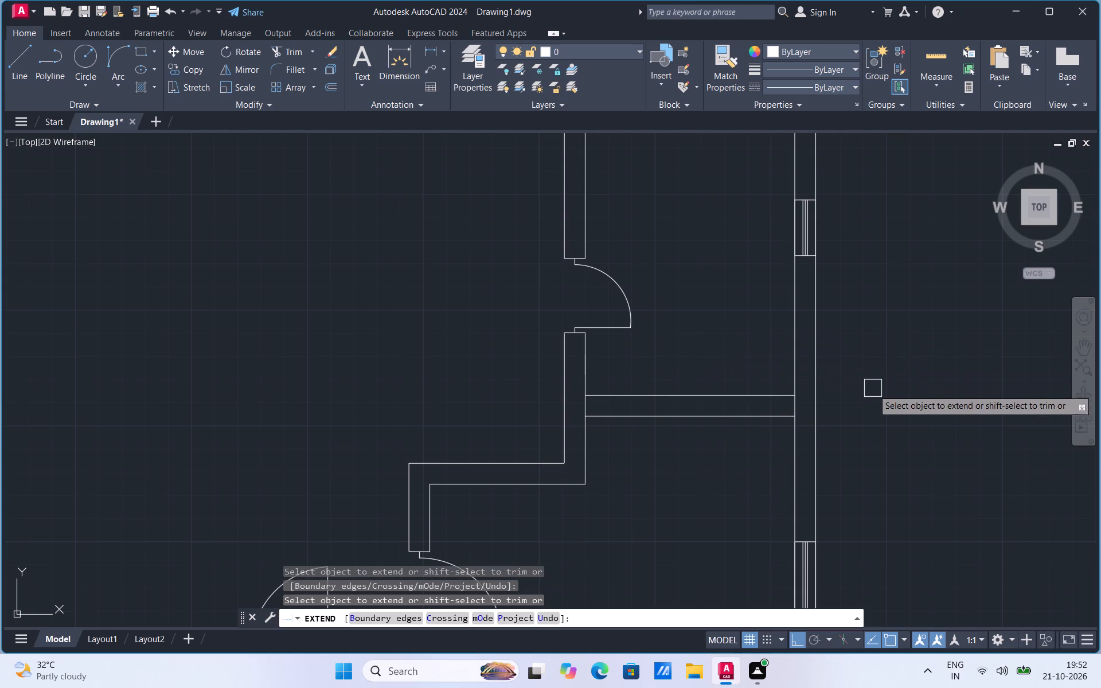
pyautogui.press('Escape')
# Trim the leftover vertical line pieces between the moved south wall's two lines at its west and east ends.
pyautogui.click(288, 53)
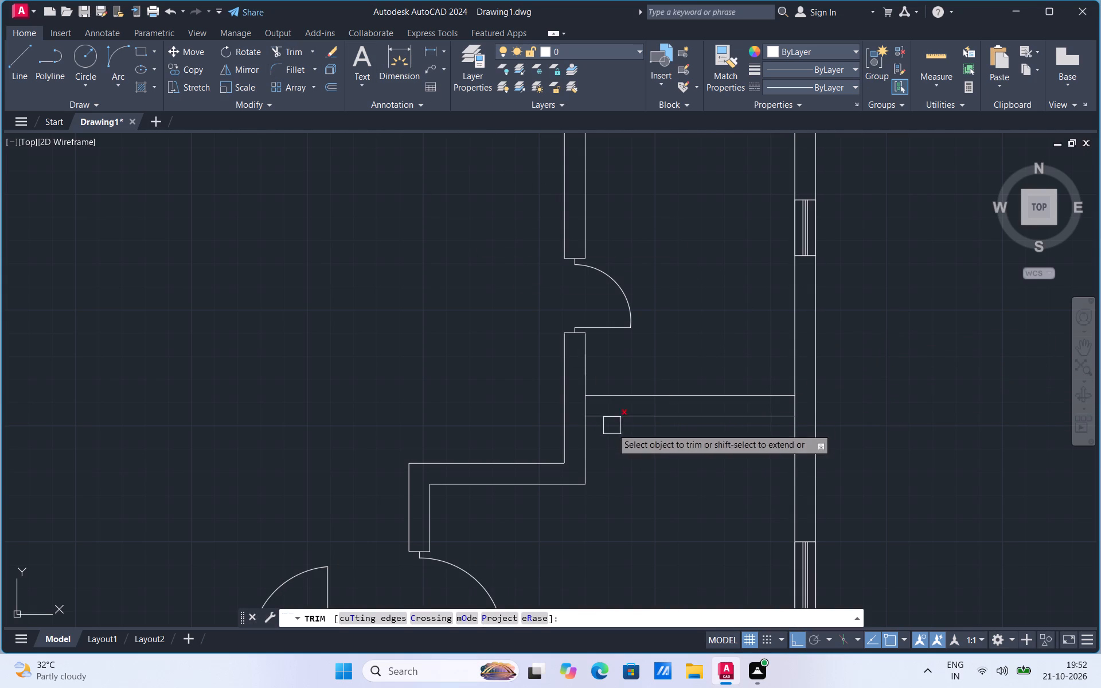
pyautogui.scroll(2, 579, 397)
pyautogui.click(592, 415)
pyautogui.scroll(-2, 592, 416)
pyautogui.scroll(1, 806, 412)
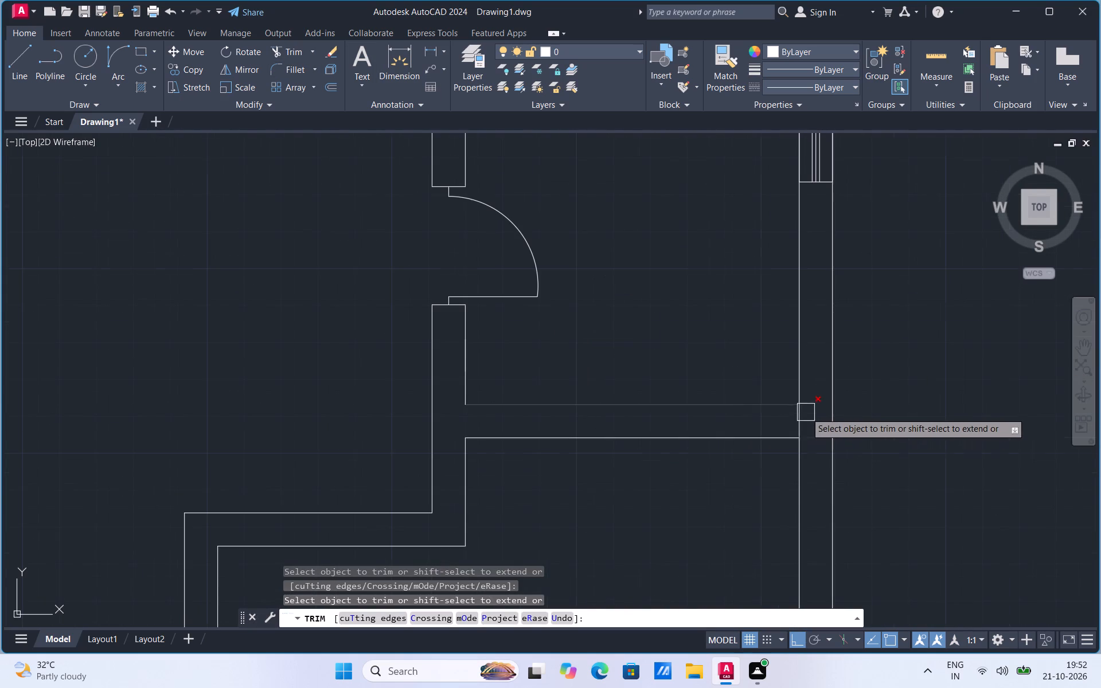
pyautogui.click(801, 420)
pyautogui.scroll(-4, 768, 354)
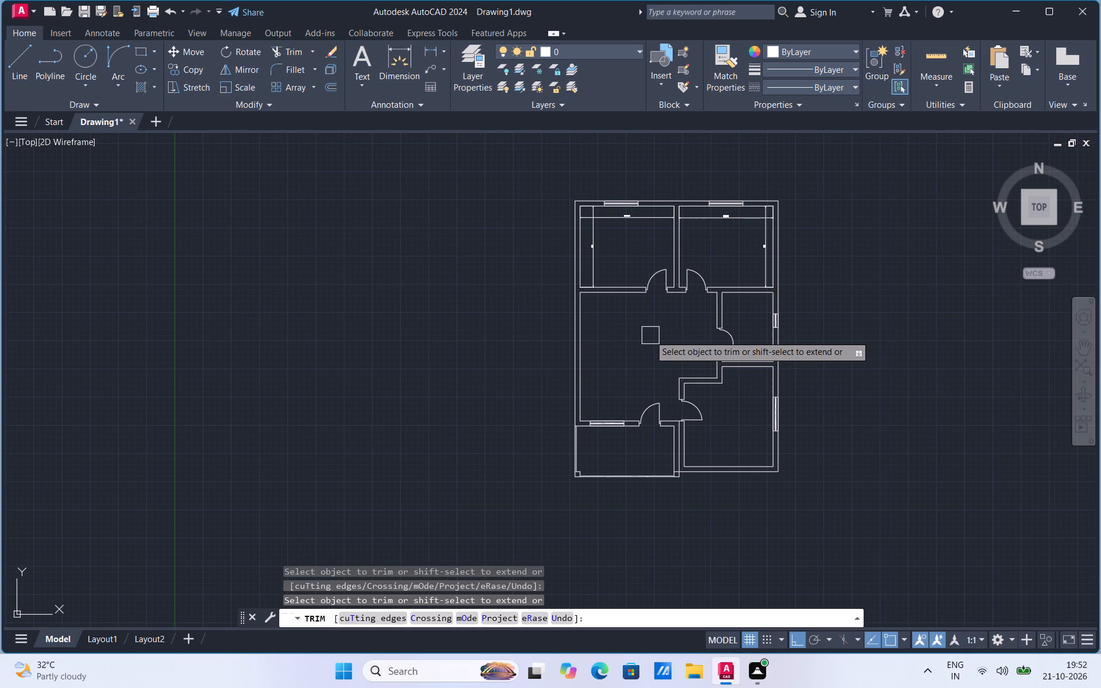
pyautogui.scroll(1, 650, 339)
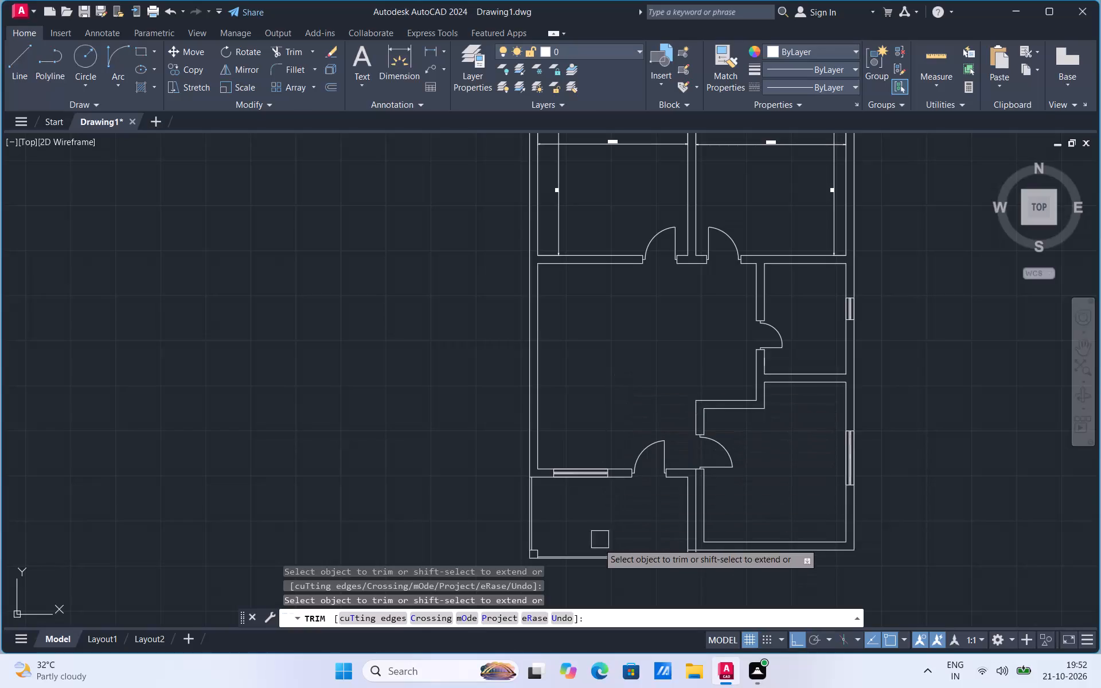
# Move the inner line of the front porch's south wall up to the midpoint of the southwest corner column's side.
pyautogui.scroll(2, 584, 572)
pyautogui.press('Escape')
pyautogui.scroll(2, 495, 552)
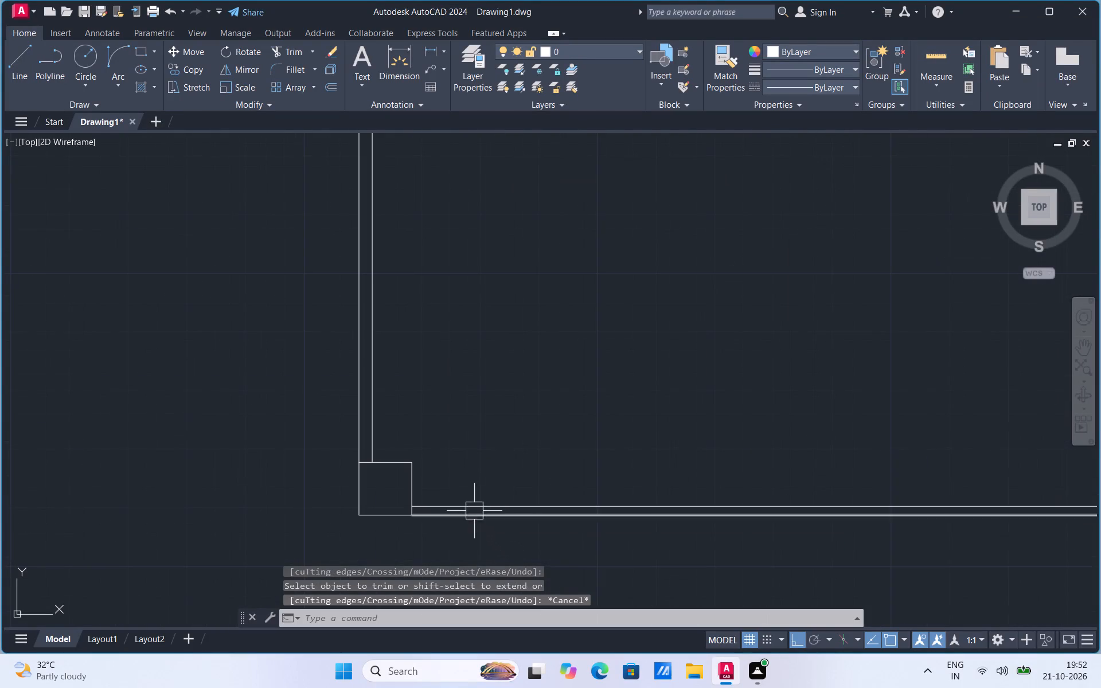
pyautogui.click(474, 506)
pyautogui.rightClick(474, 506)
pyautogui.click(515, 263)
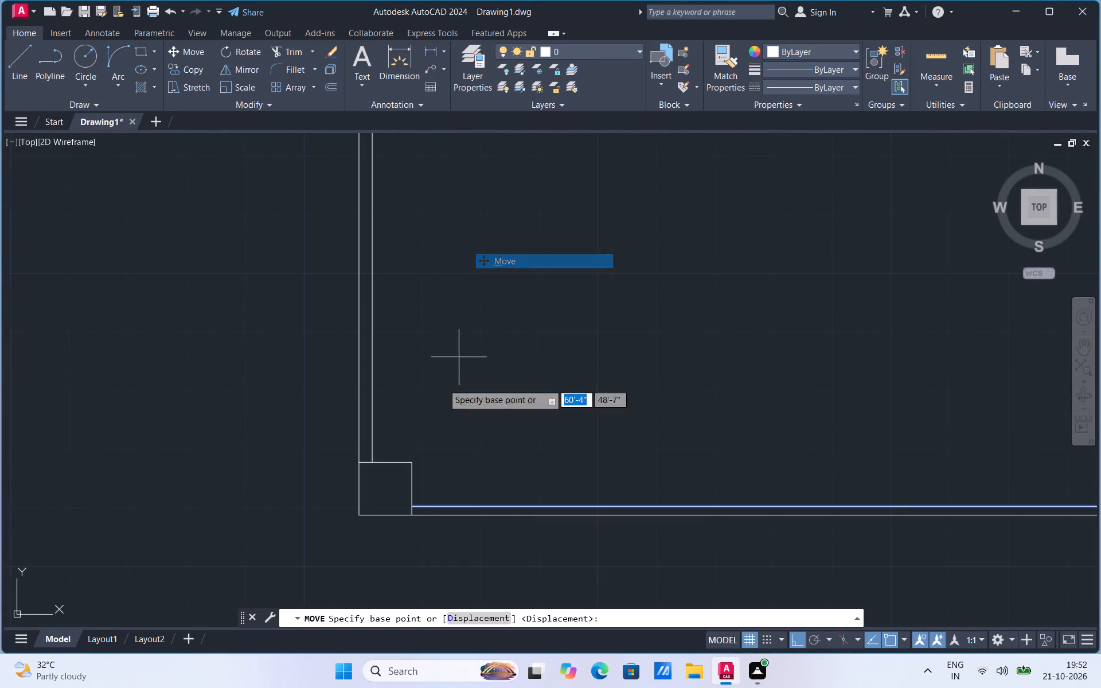
pyautogui.click(413, 506)
pyautogui.click(410, 487)
pyautogui.scroll(-2, 458, 540)
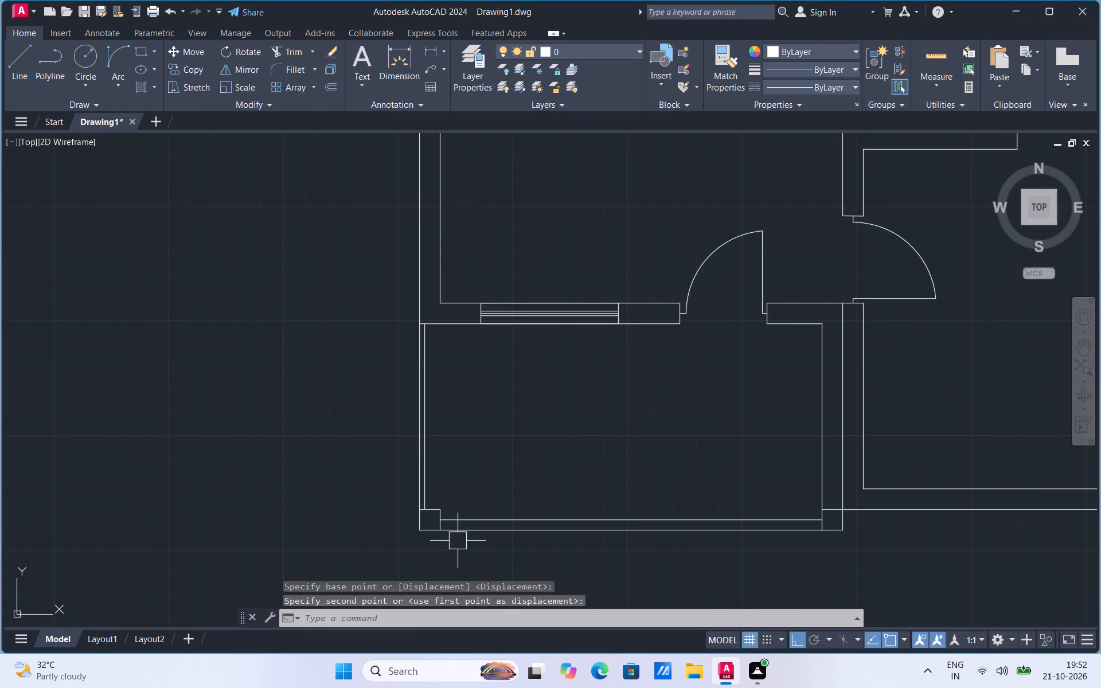
# Move the inner line of the porch's west wall east to the midpoint of the corner column's top edge.
pyautogui.click(428, 487)
pyautogui.rightClick(428, 487)
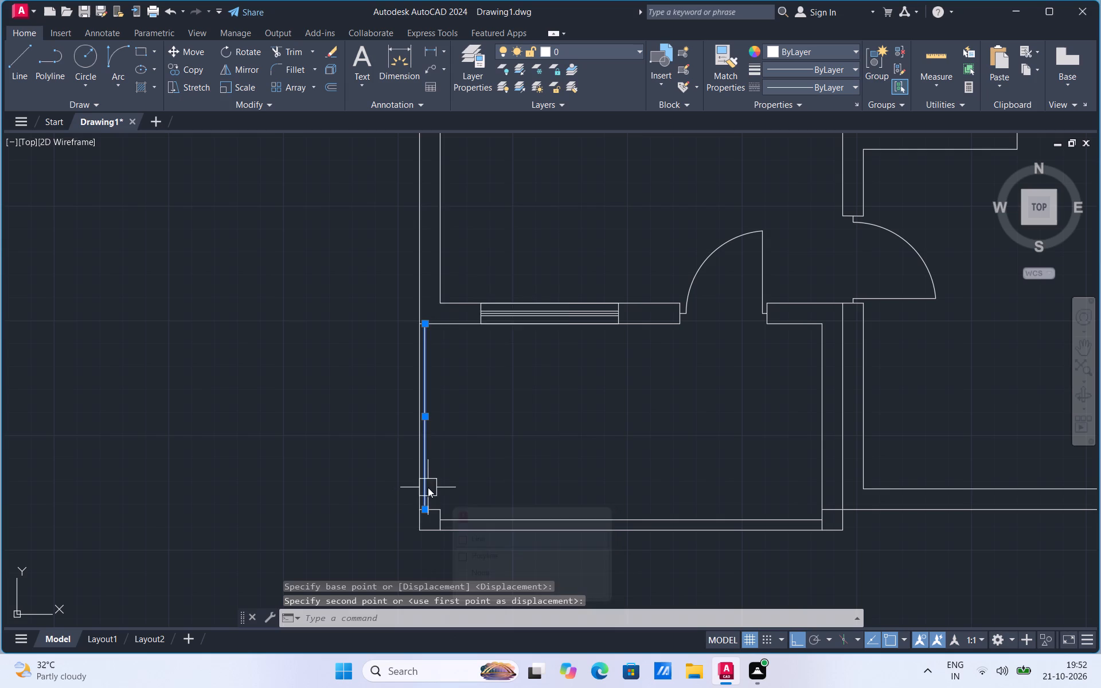
pyautogui.click(467, 243)
pyautogui.scroll(3, 432, 521)
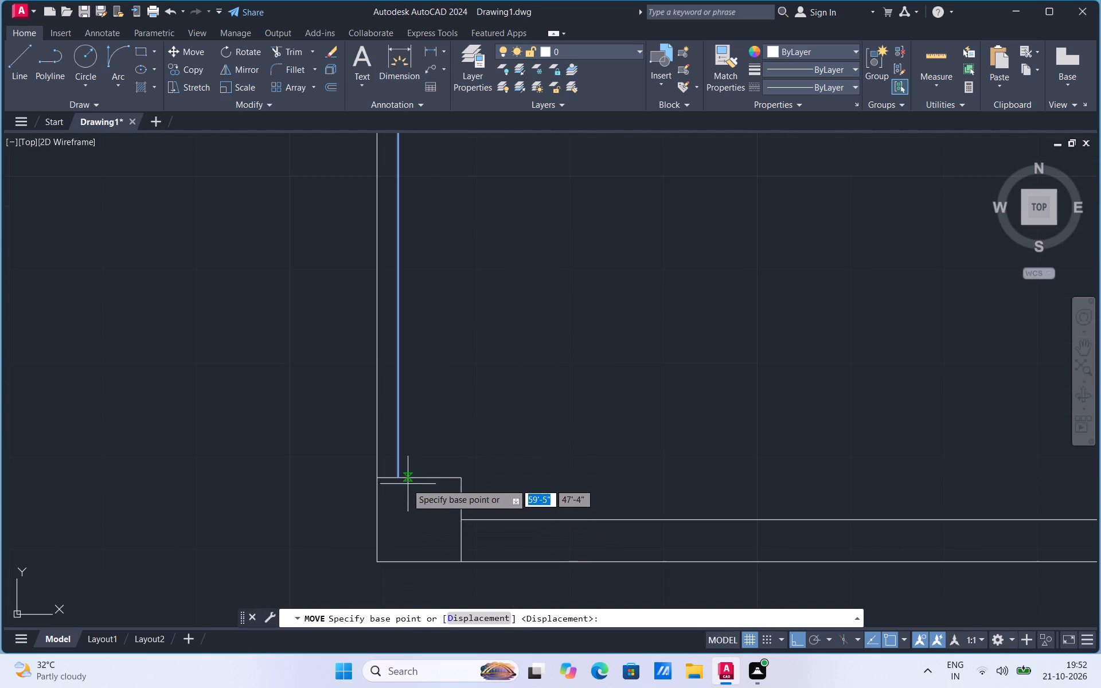
pyautogui.click(398, 476)
pyautogui.click(420, 474)
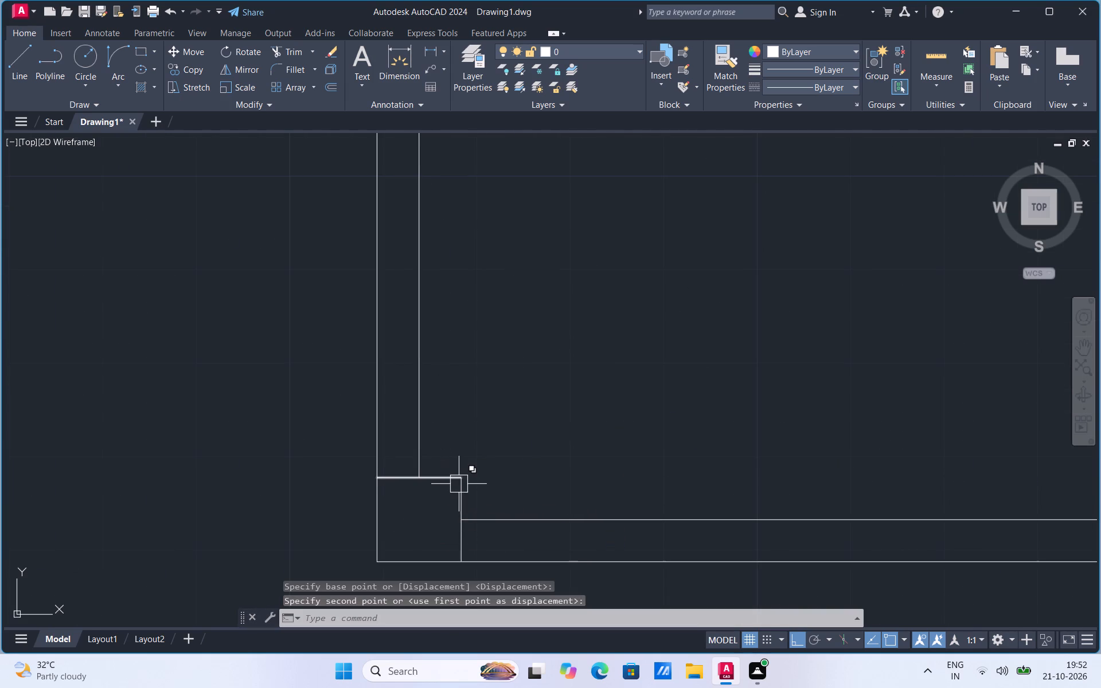
# Draw a short vertical line downward from the midpoint of the porch south wall's inner line.
pyautogui.scroll(-3, 509, 433)
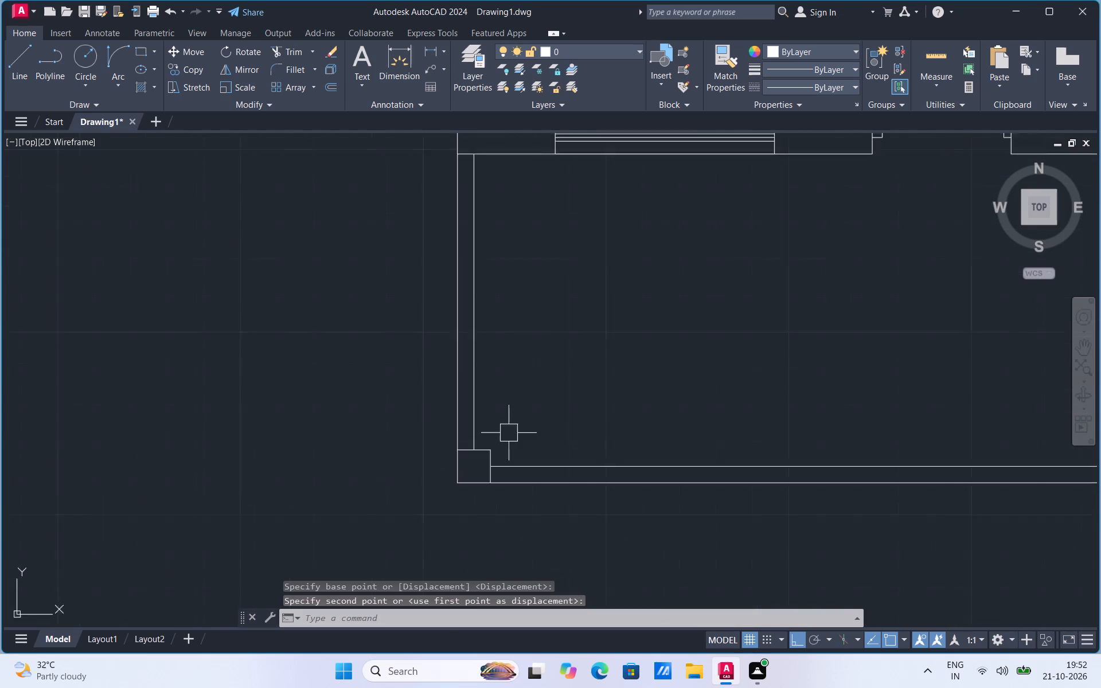
pyautogui.scroll(-1, 509, 433)
pyautogui.scroll(1, 751, 445)
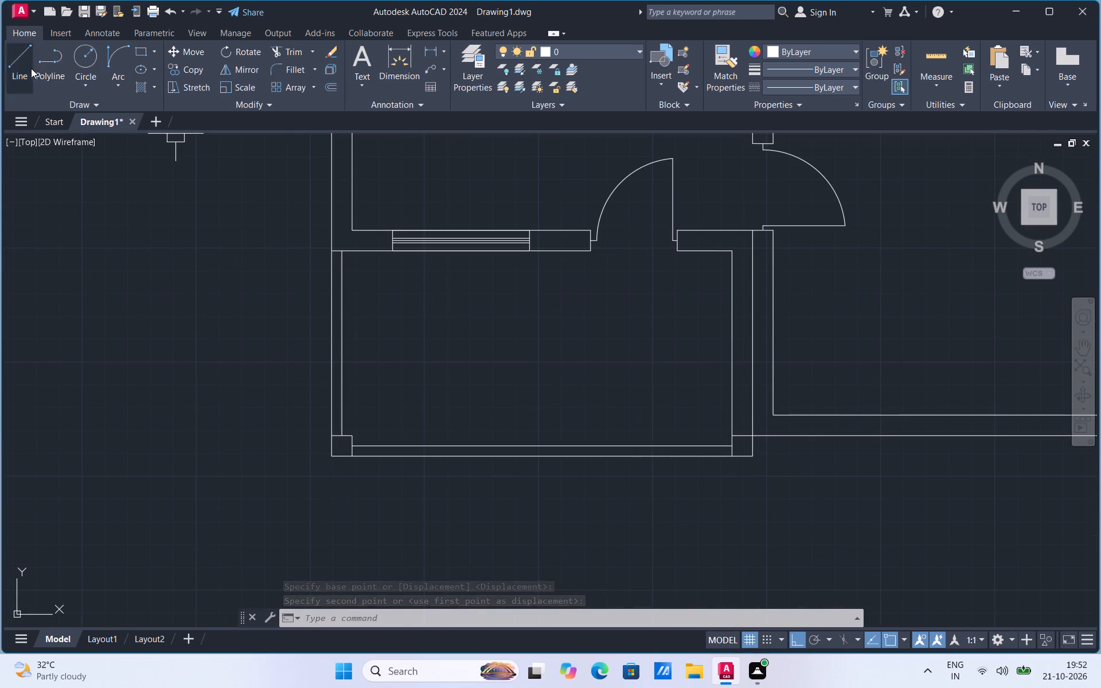
pyautogui.click(24, 74)
pyautogui.click(544, 446)
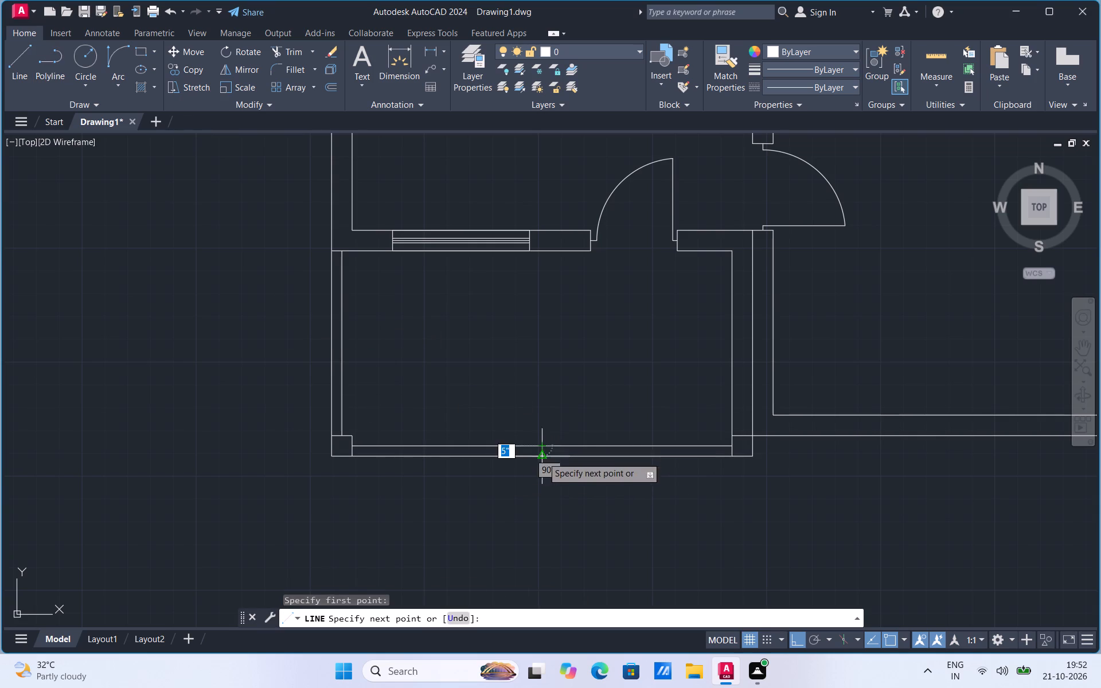
pyautogui.click(540, 490)
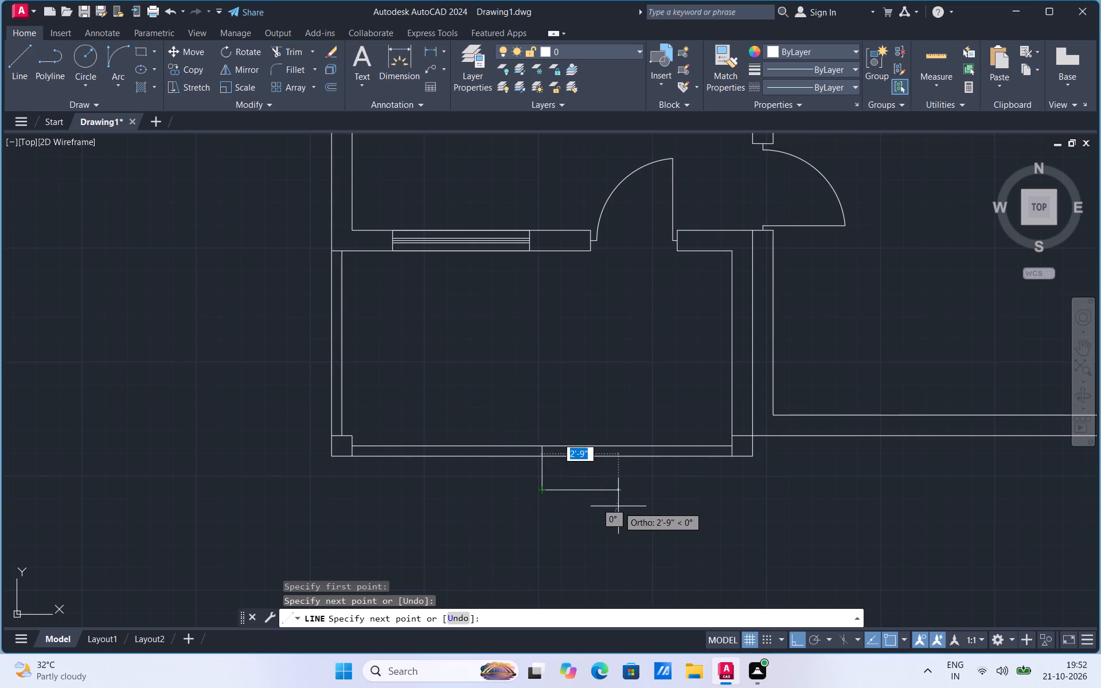
pyautogui.press('Escape')
# Copy the vertical centre line 2' to the west along the porch's south wall.
pyautogui.click(542, 479)
pyautogui.rightClick(542, 479)
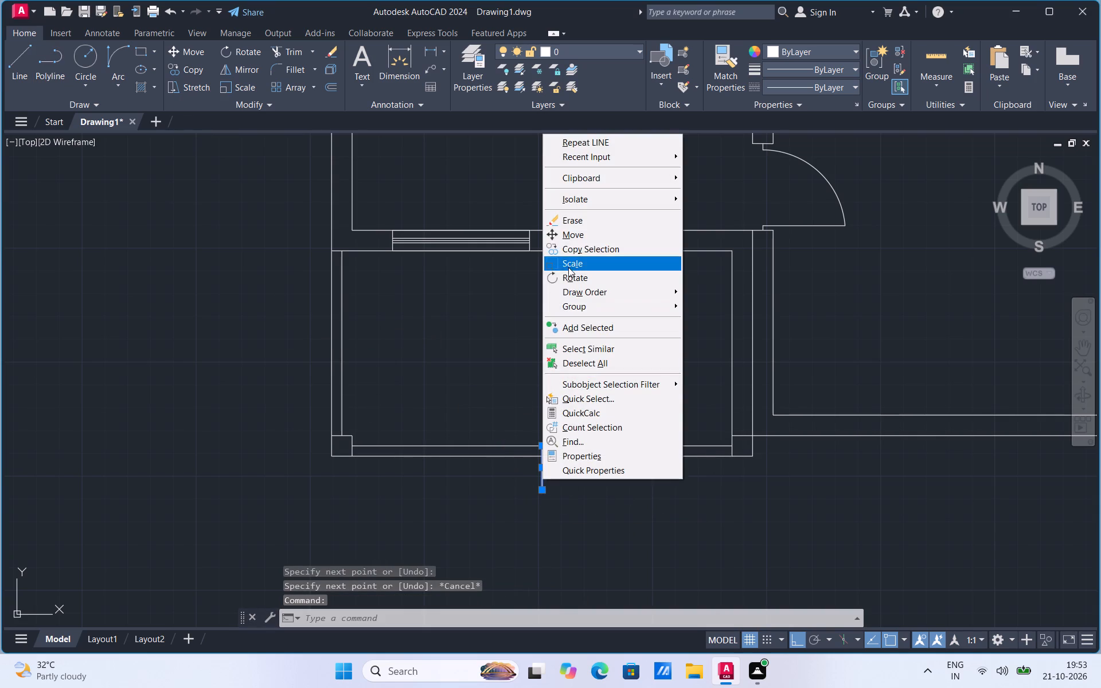
pyautogui.click(577, 248)
pyautogui.click(546, 445)
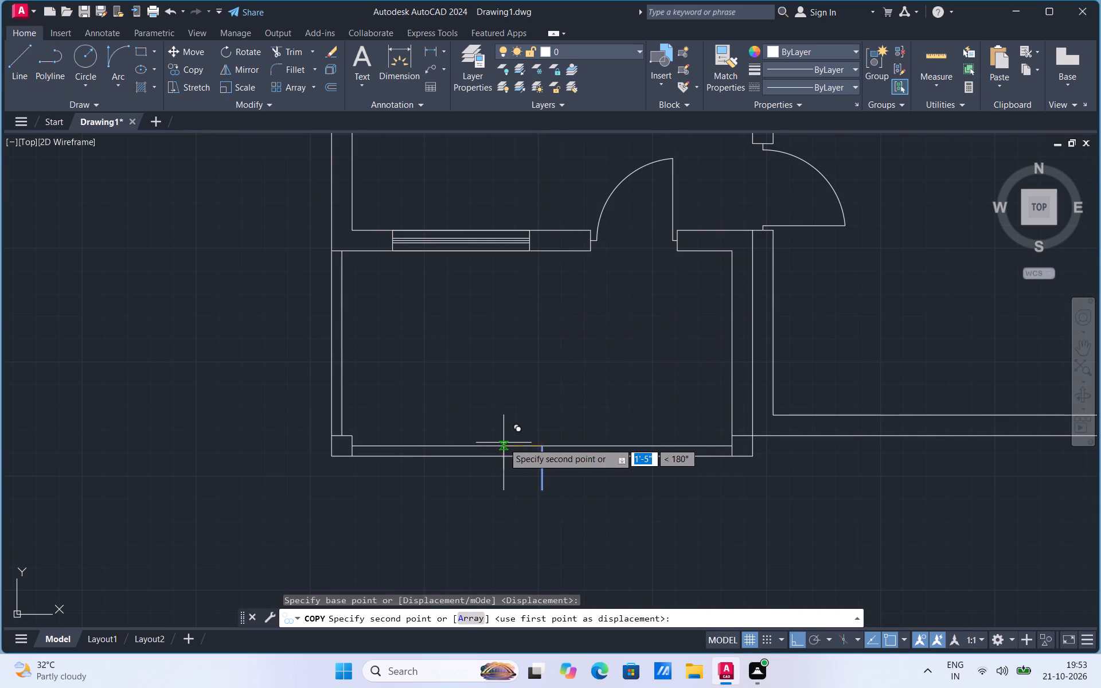
pyautogui.write("2'")
pyautogui.press('Return')
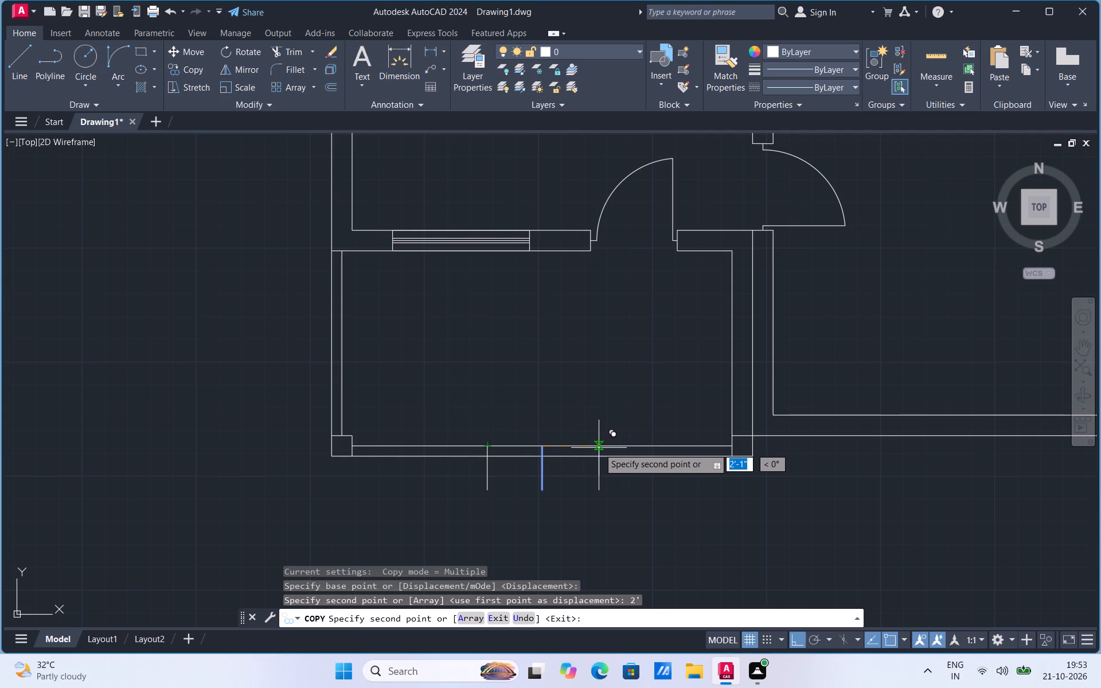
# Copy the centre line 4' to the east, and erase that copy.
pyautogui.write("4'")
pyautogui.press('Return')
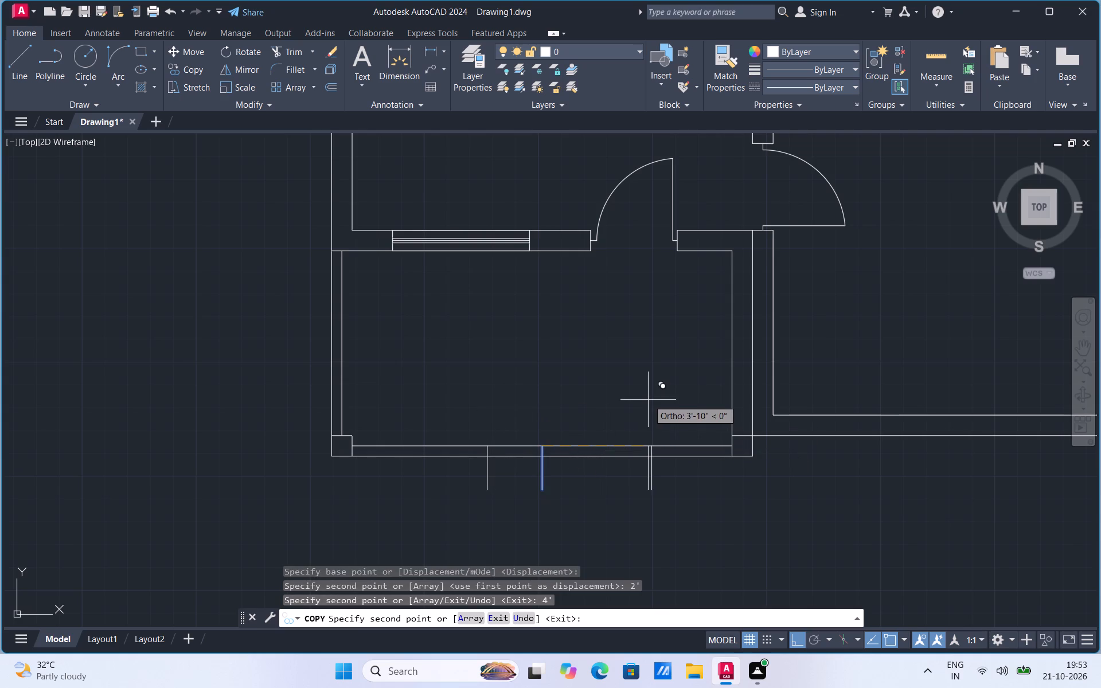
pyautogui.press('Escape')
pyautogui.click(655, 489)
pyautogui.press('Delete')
# Copy the vertical centre line 2' to the east along the porch's south wall.
pyautogui.click(536, 483)
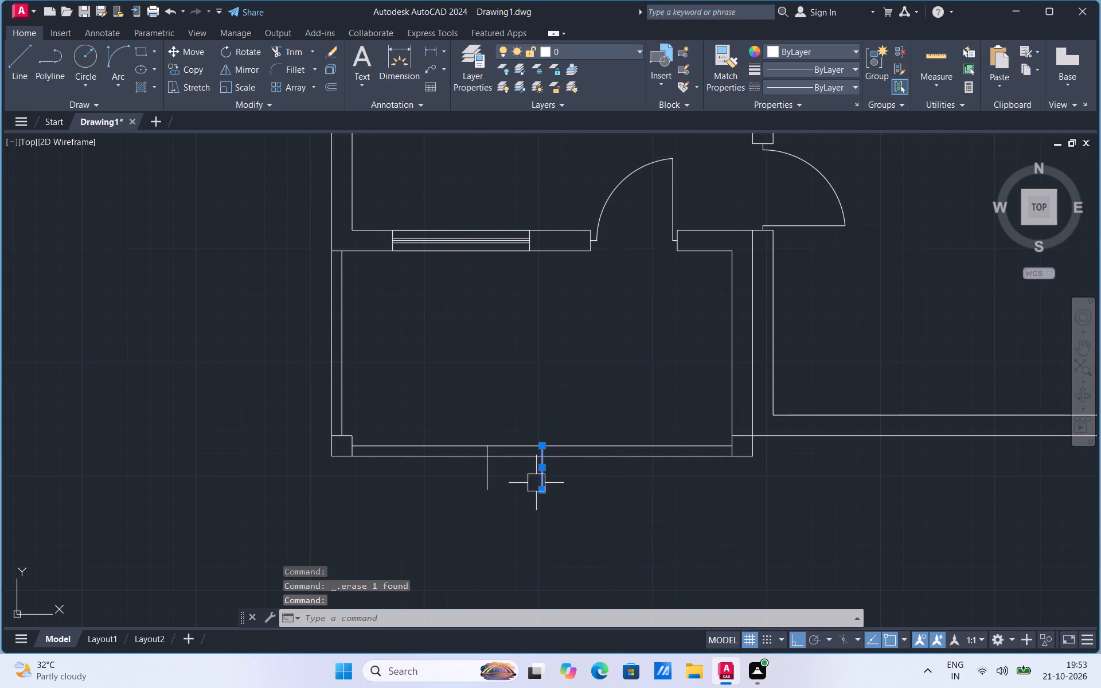
pyautogui.rightClick(536, 483)
pyautogui.click(575, 252)
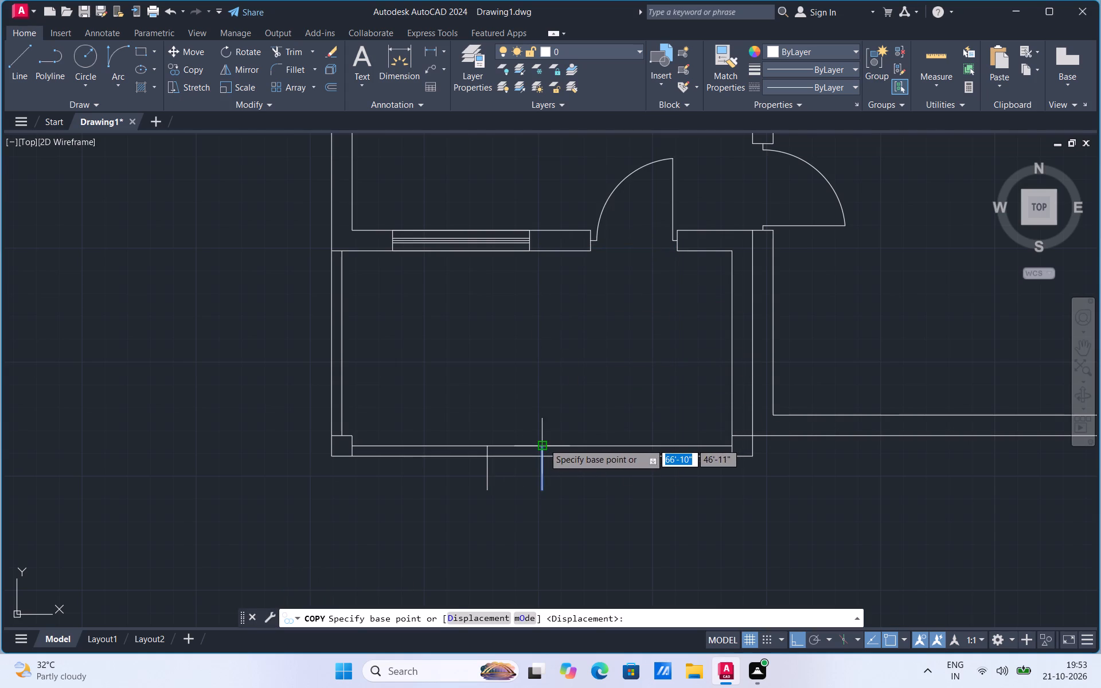
pyautogui.click(543, 444)
pyautogui.write("2'")
pyautogui.press('Return')
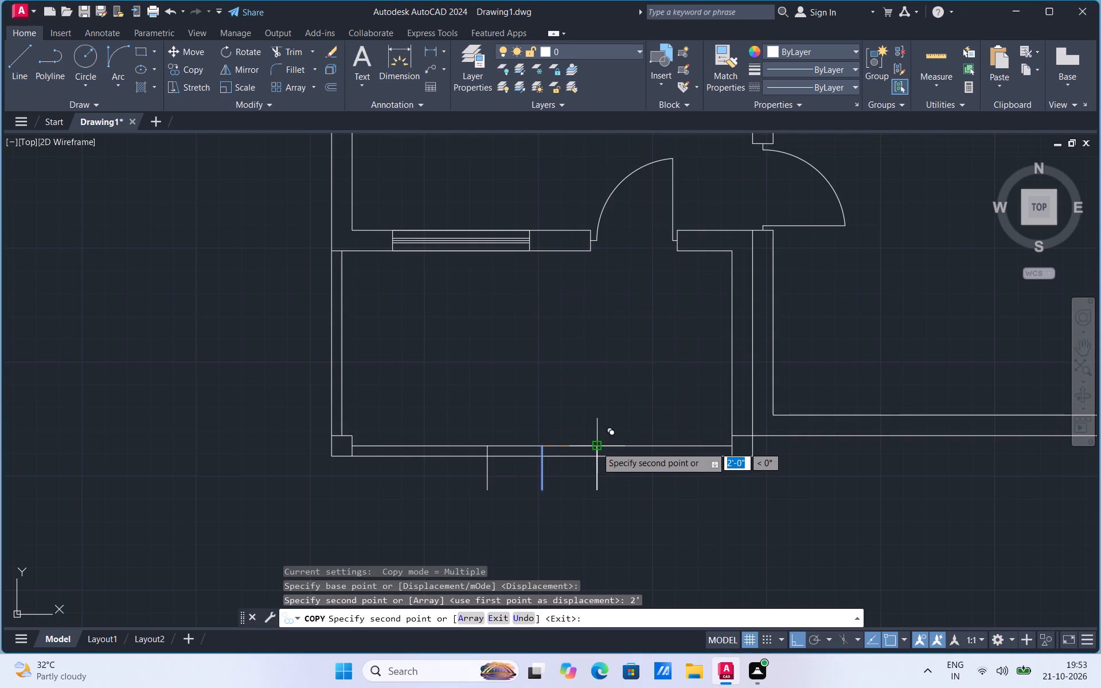
pyautogui.press('Escape')
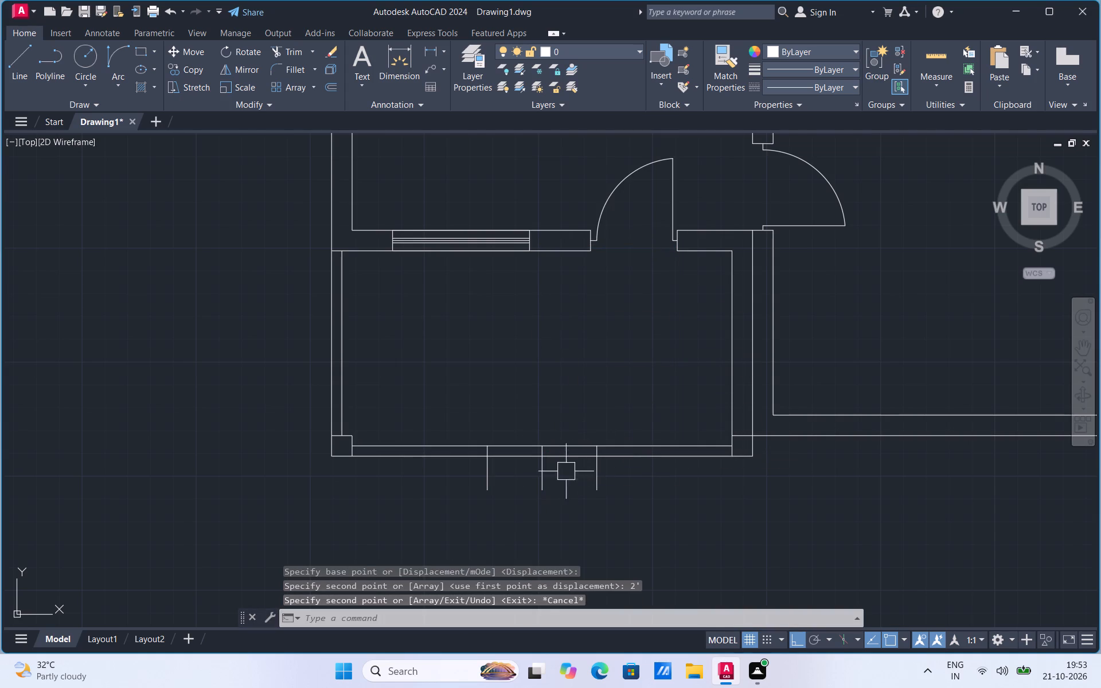
# Trim both south wall lines between the two outer vertical lines and remove the centre line to open the gap.
pyautogui.scroll(2, 549, 456)
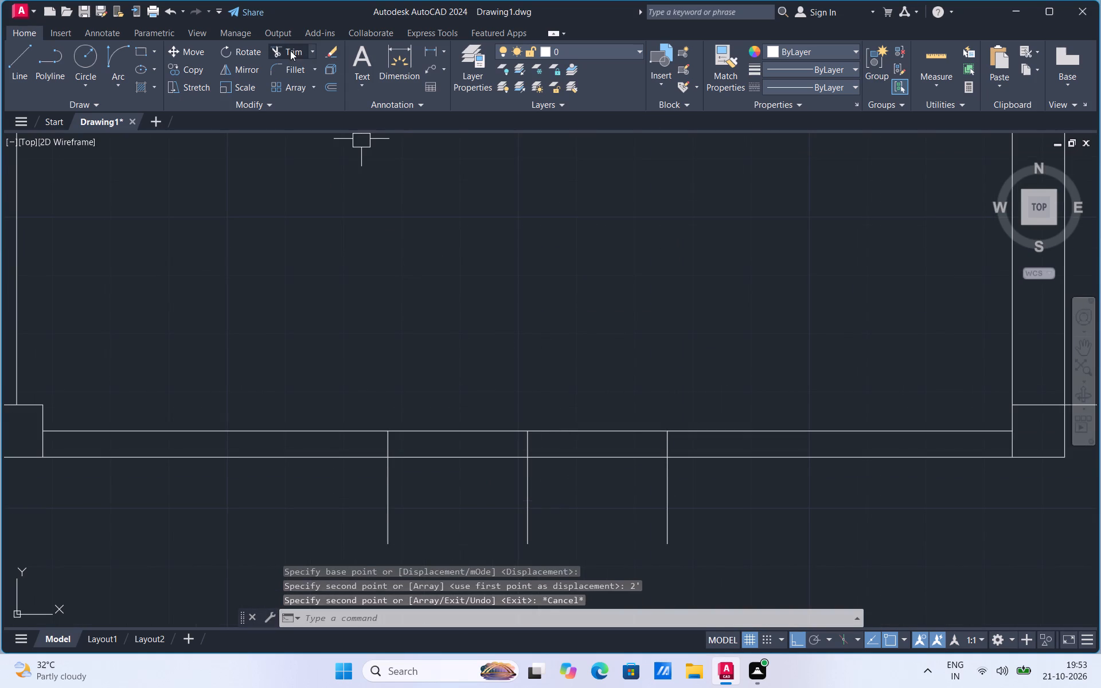
pyautogui.click(290, 50)
pyautogui.moveTo(482, 349); pyautogui.dragTo(482, 479)
pyautogui.moveTo(576, 408); pyautogui.dragTo(577, 479)
pyautogui.click(525, 469)
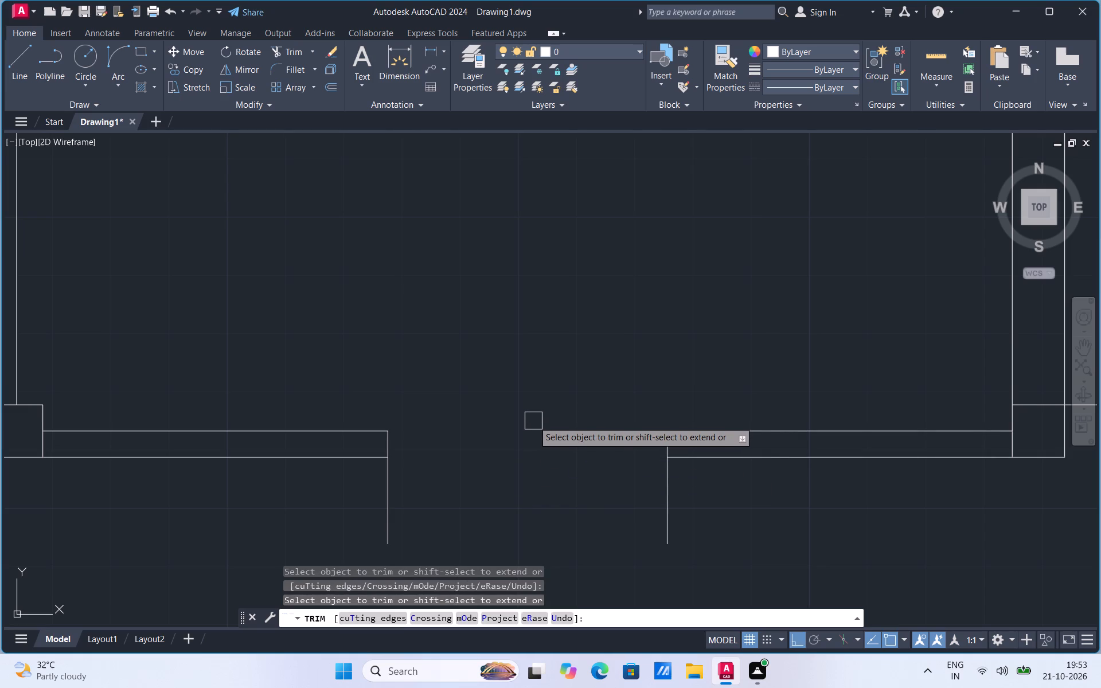
pyautogui.press('Escape')
# Copy the vertical line on the west side of the porch opening 2" to the east.
pyautogui.click(391, 501)
pyautogui.rightClick(391, 501)
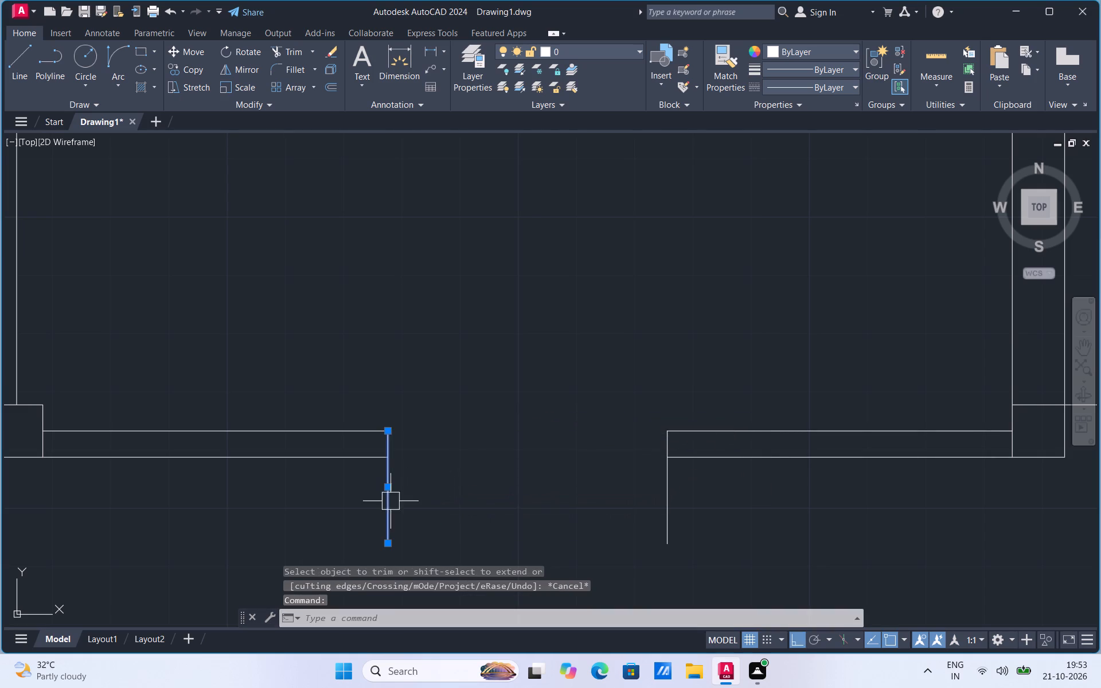
pyautogui.click(443, 270)
pyautogui.click(387, 428)
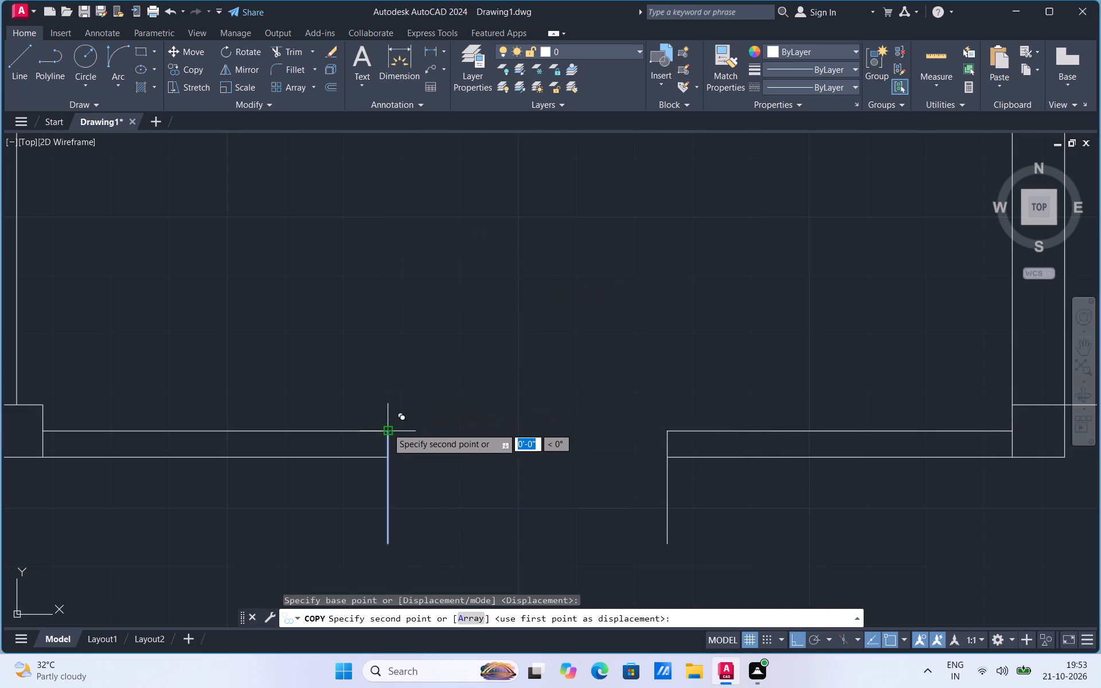
pyautogui.write('2"')
pyautogui.press('Return')
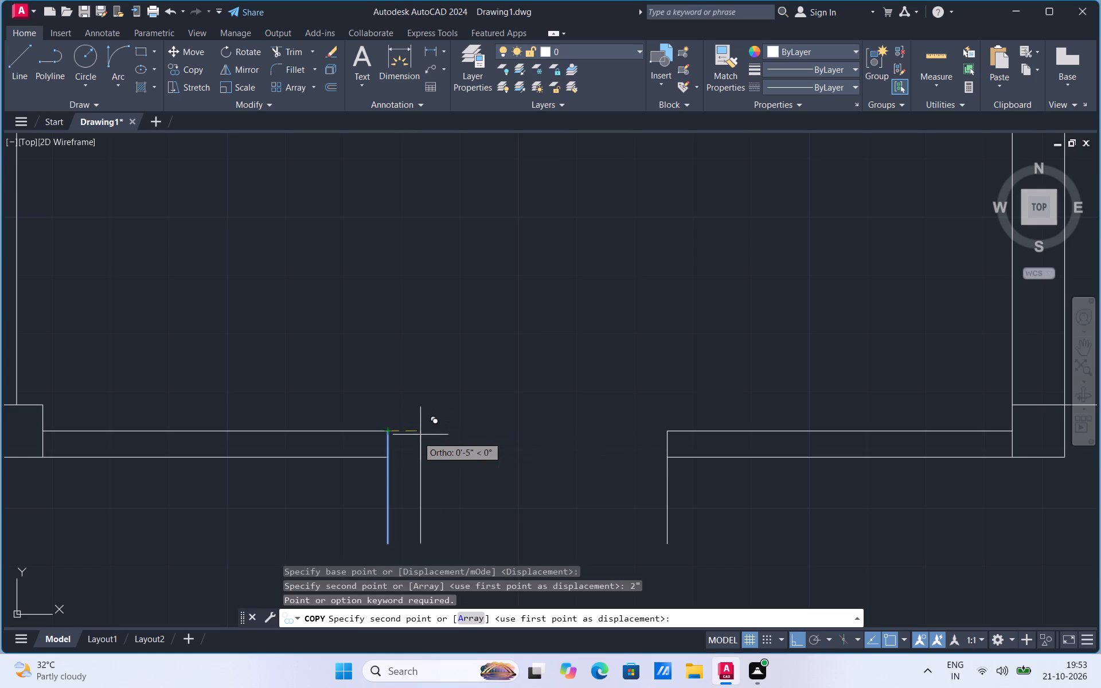
pyautogui.press('2')
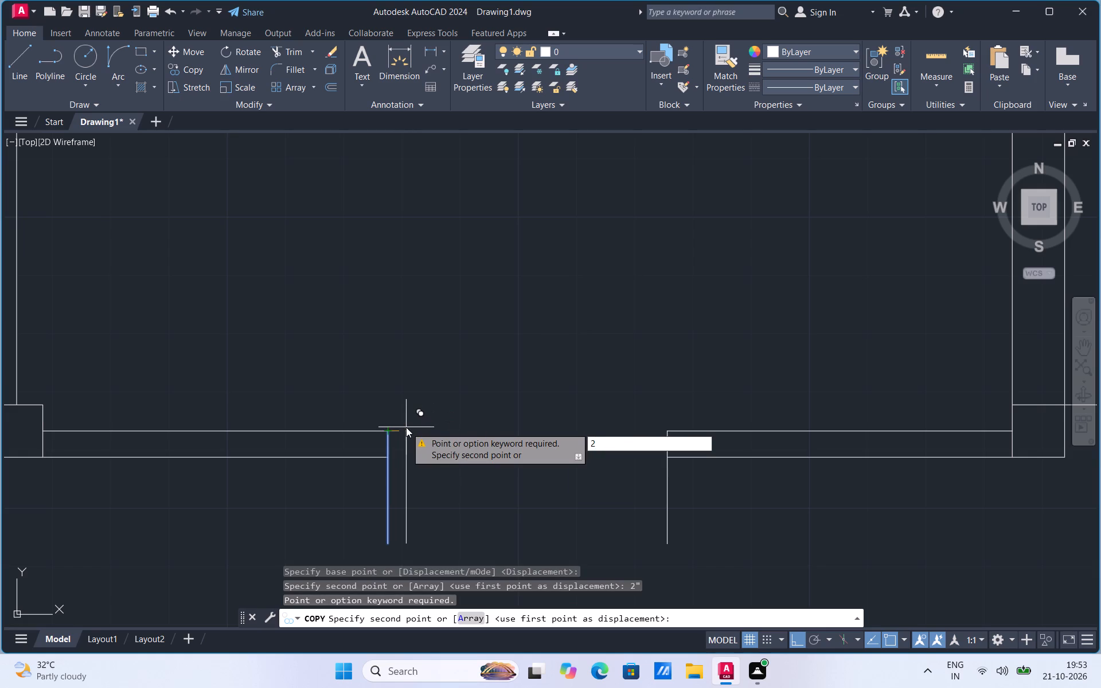
pyautogui.hotkey('shift', '"')
pyautogui.press('Return')
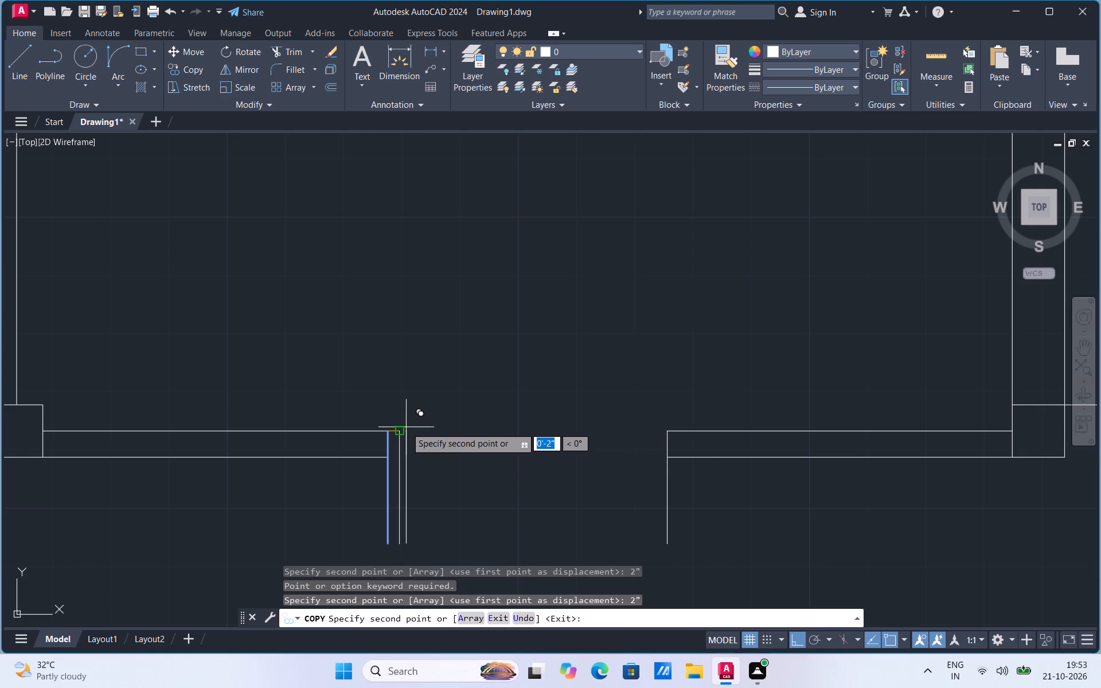
pyautogui.press('Escape')
# Copy the vertical line on the east side of the porch opening 2" to the west.
pyautogui.click(662, 486)
pyautogui.rightClick(662, 486)
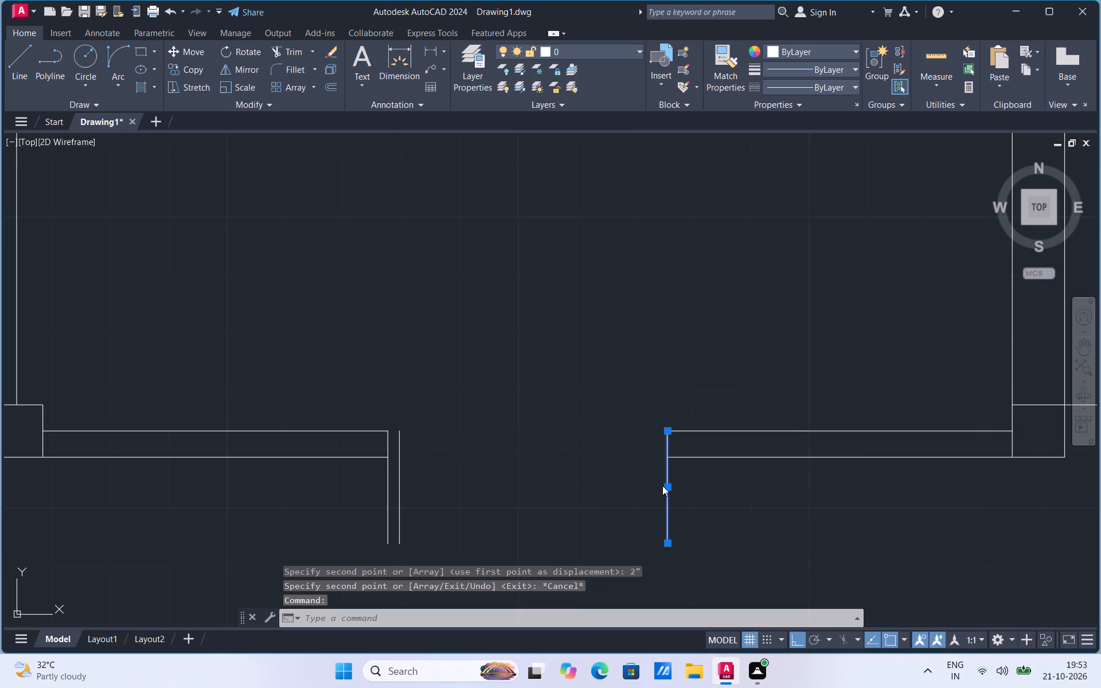
pyautogui.click(708, 257)
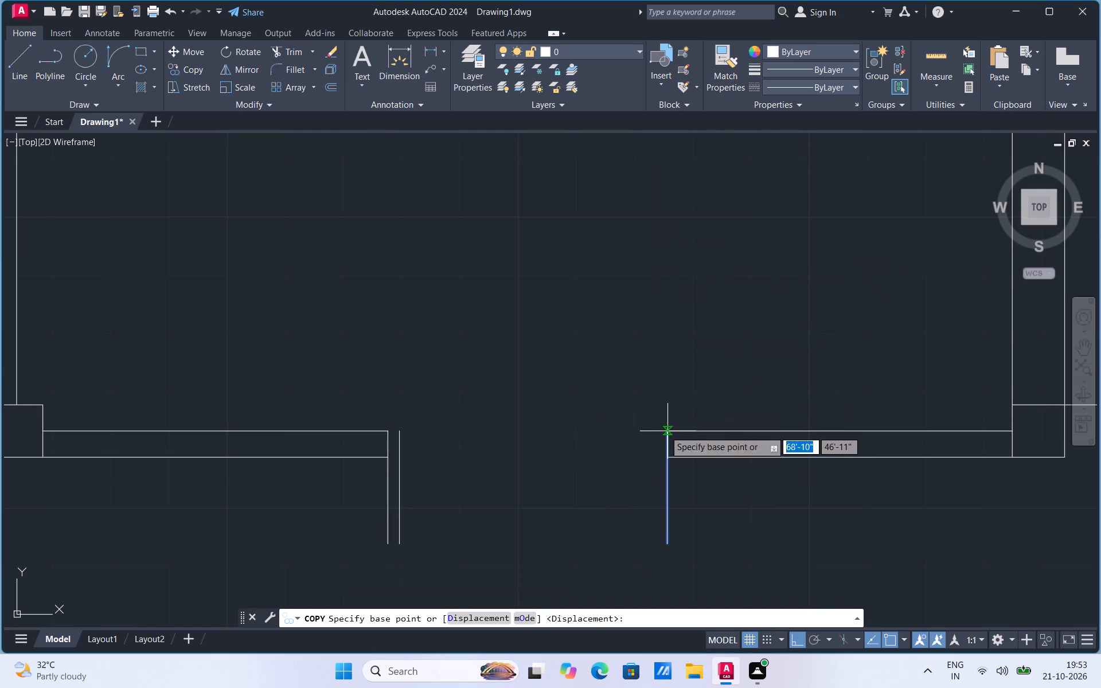
pyautogui.click(666, 432)
pyautogui.write('2"')
pyautogui.press('Return')
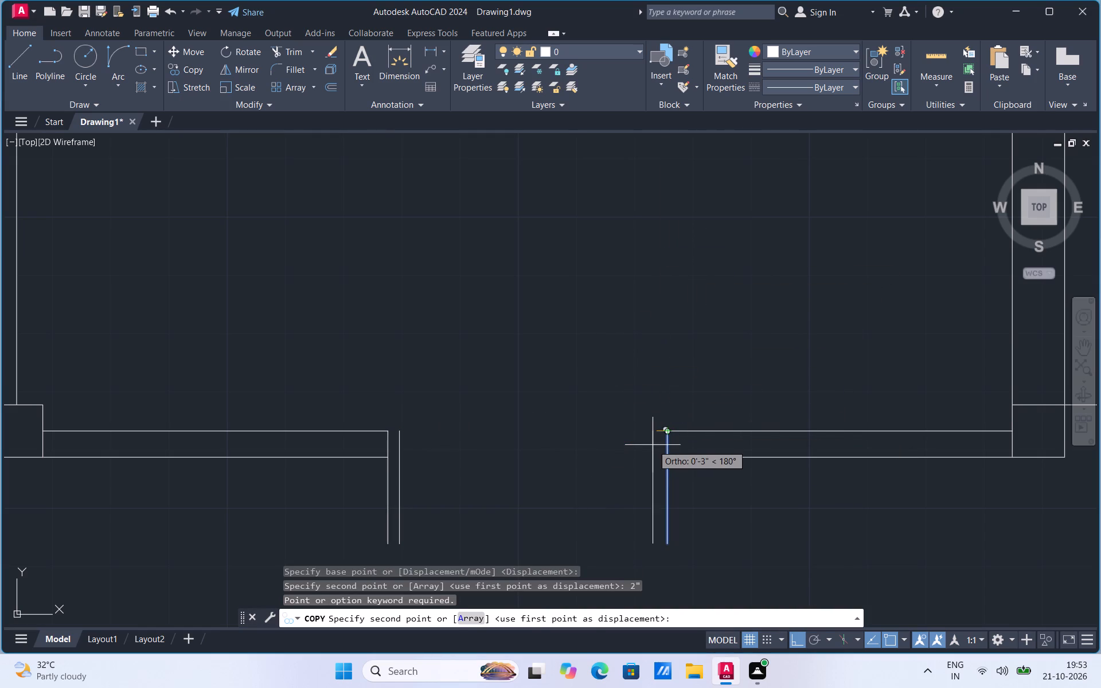
pyautogui.write('2"')
pyautogui.press('Return')
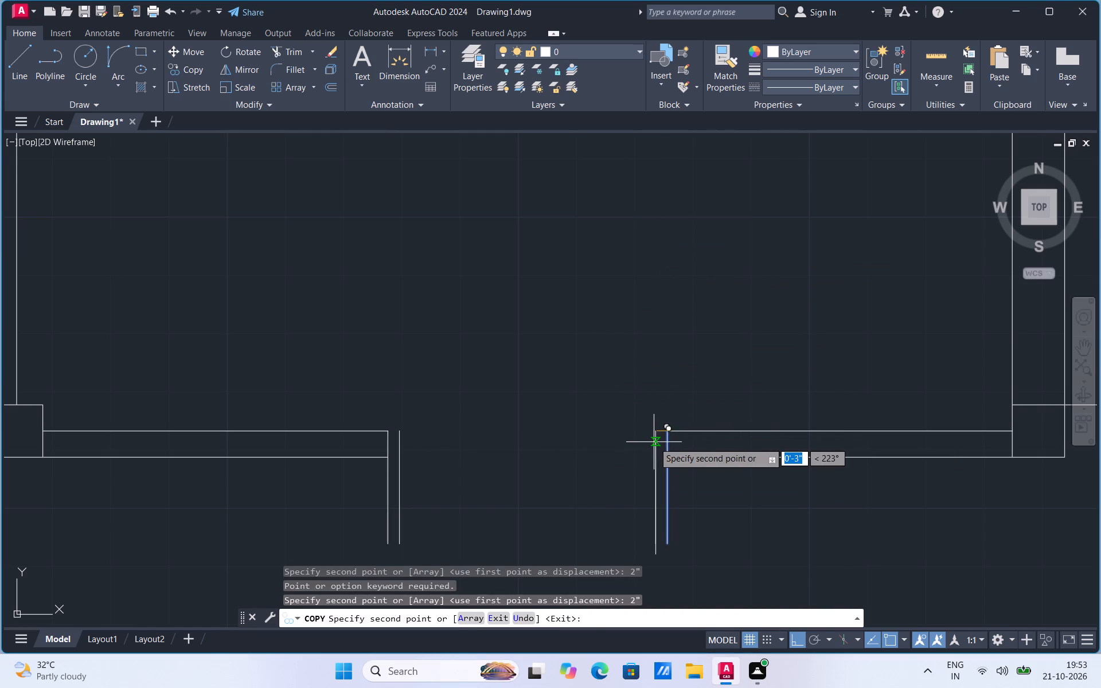
pyautogui.press('Escape')
# Extend the south wall's inner lines on both sides of the opening to the new 2" offset lines.
pyautogui.write('ex')
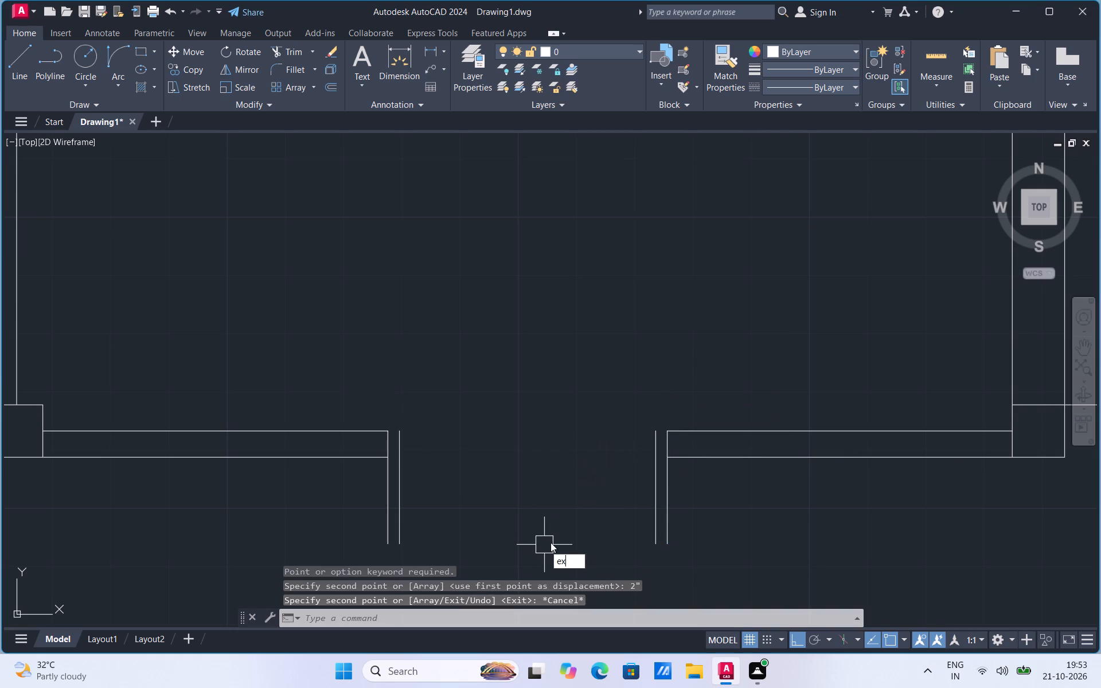
pyautogui.click(606, 469)
pyautogui.click(694, 433)
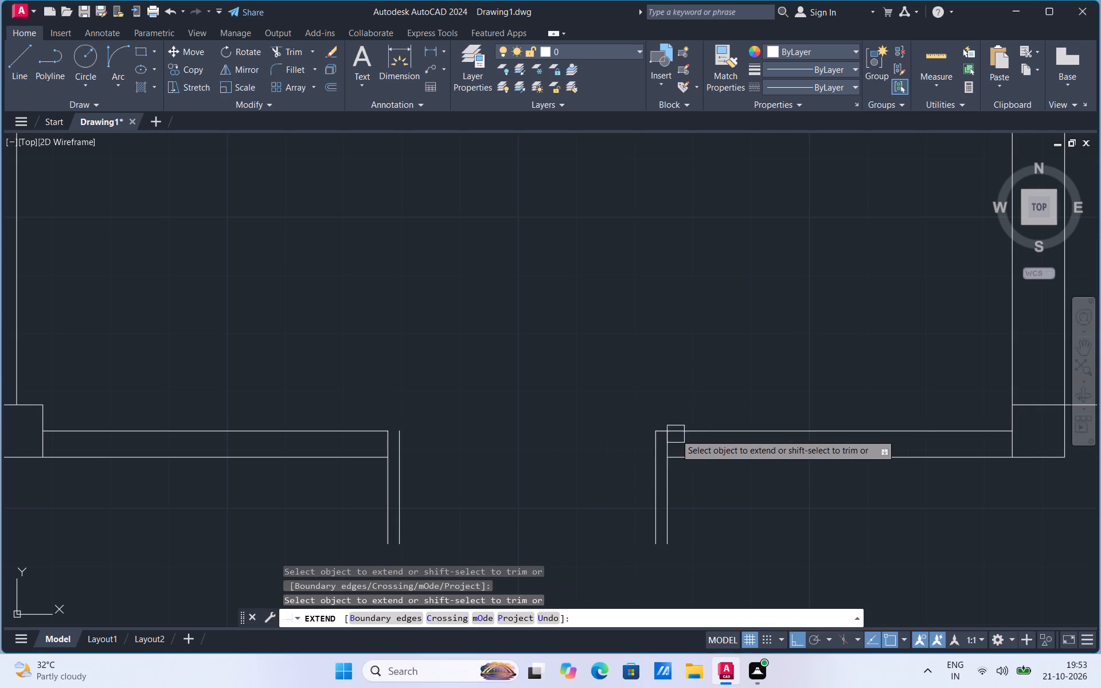
pyautogui.click(357, 428)
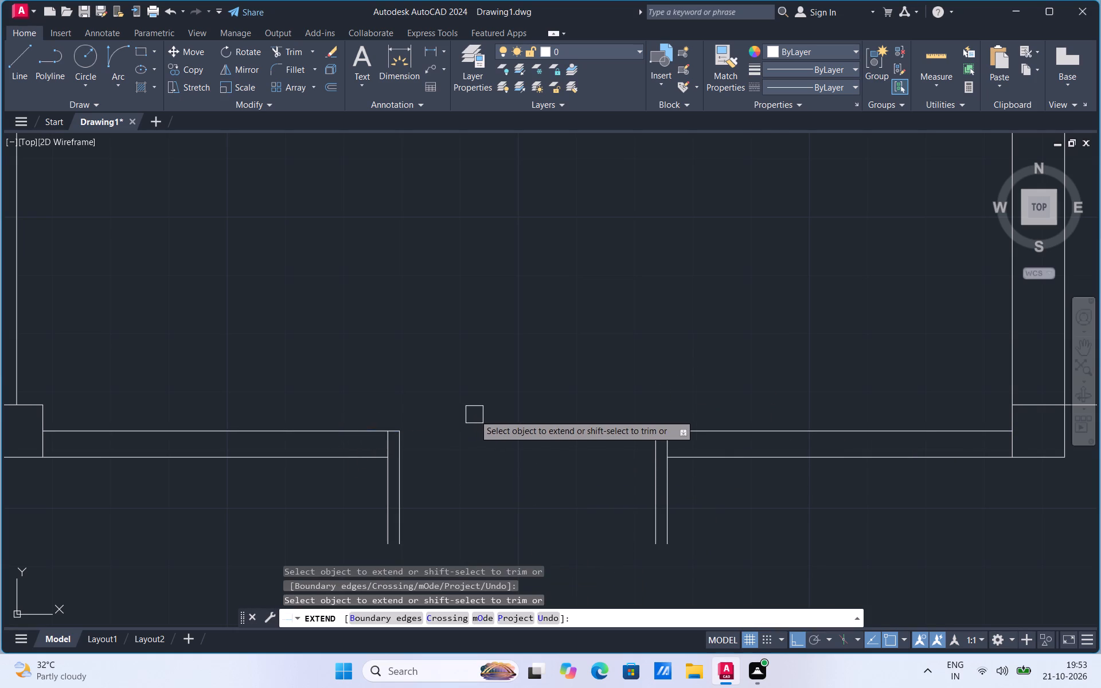
pyautogui.scroll(-2, 473, 342)
pyautogui.scroll(2, 458, 378)
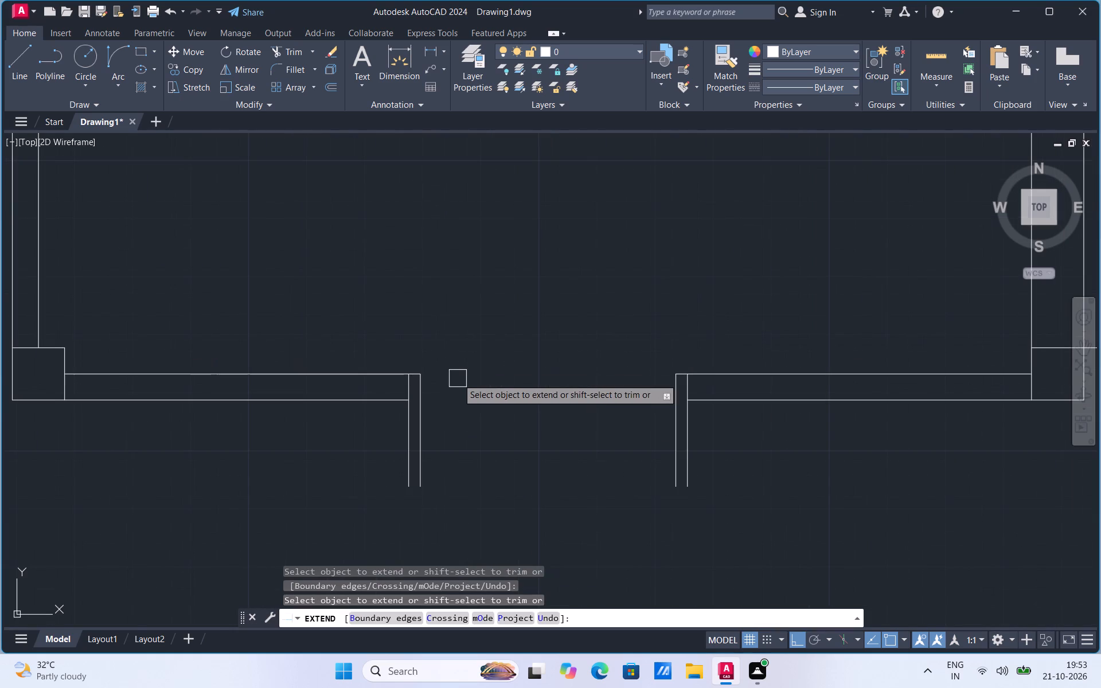
pyautogui.press('Escape')
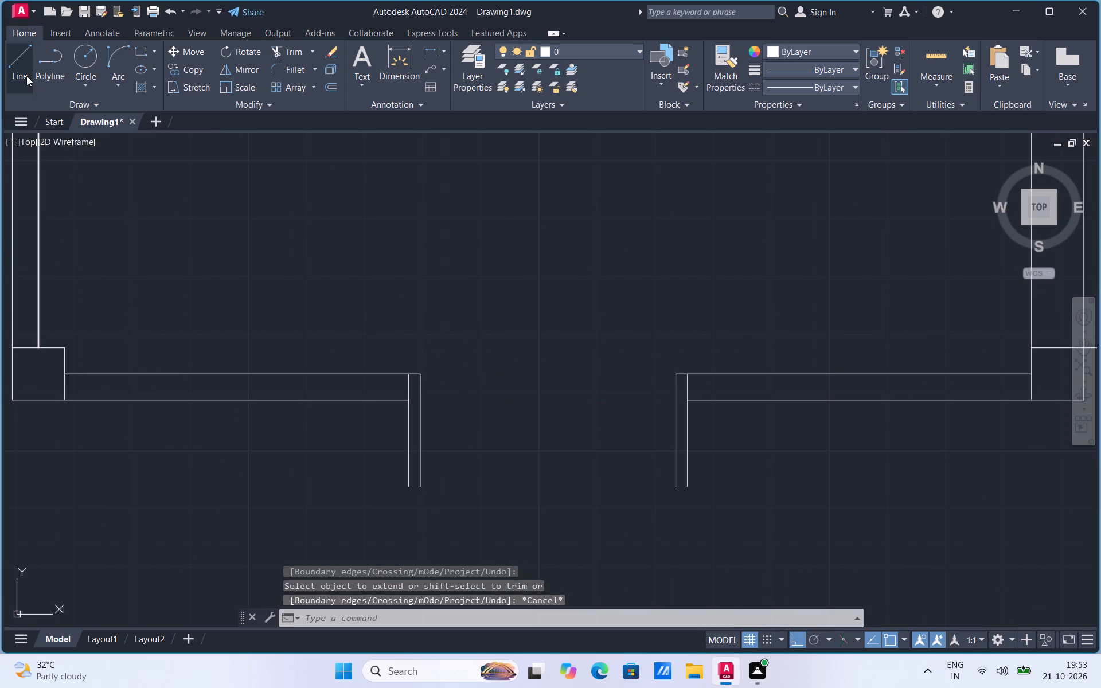
# Measure the length of the porch opening's west inner vertical line with a temporary linear dimension, and erase the dimension.
pyautogui.click(26, 76)
pyautogui.click(427, 50)
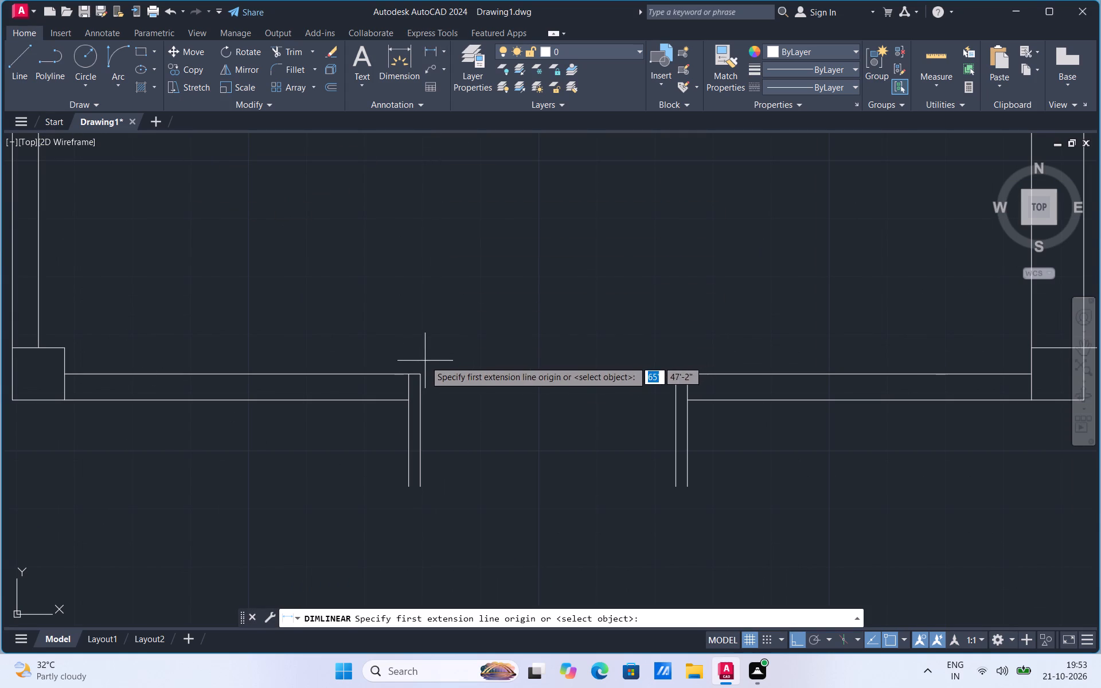
pyautogui.click(422, 370)
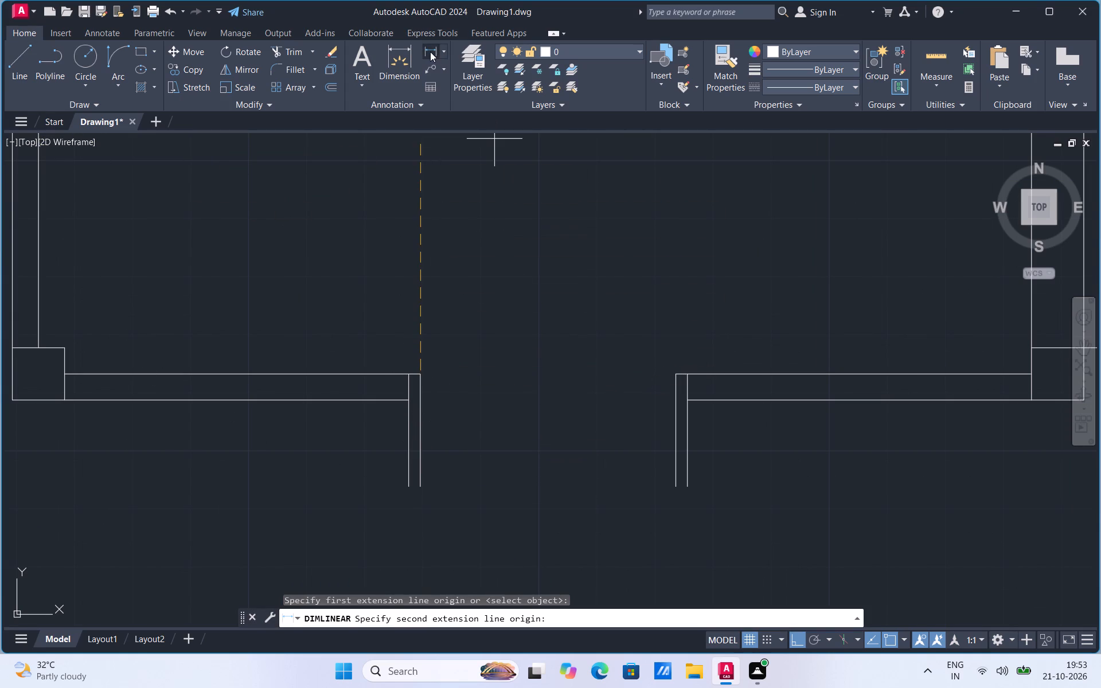
pyautogui.click(430, 52)
pyautogui.click(423, 377)
pyautogui.click(421, 483)
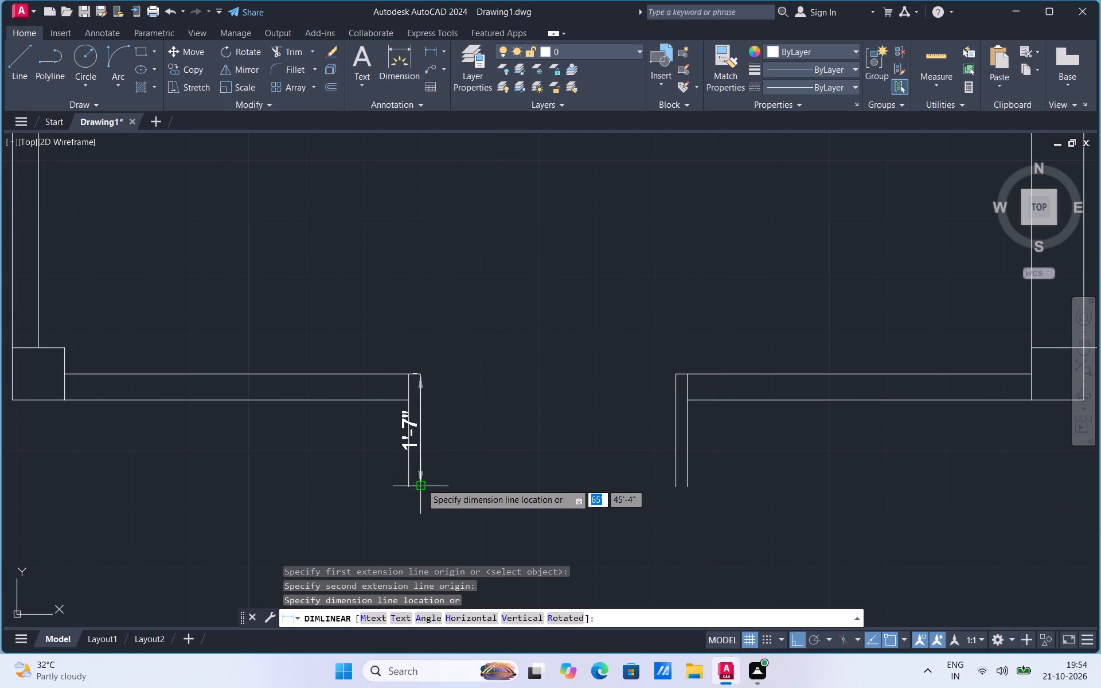
pyautogui.click(457, 482)
pyautogui.click(459, 445)
pyautogui.press('Delete')
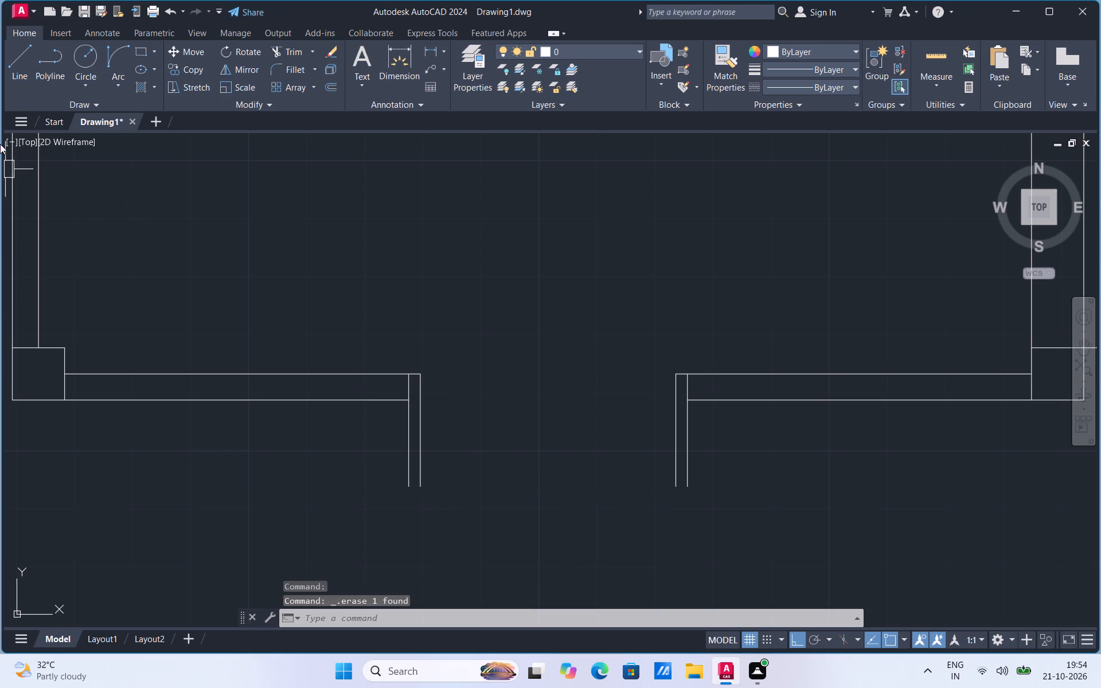
# Draw a 5" vertical line south from the lower end of the porch opening's west inner vertical line.
pyautogui.click(14, 72)
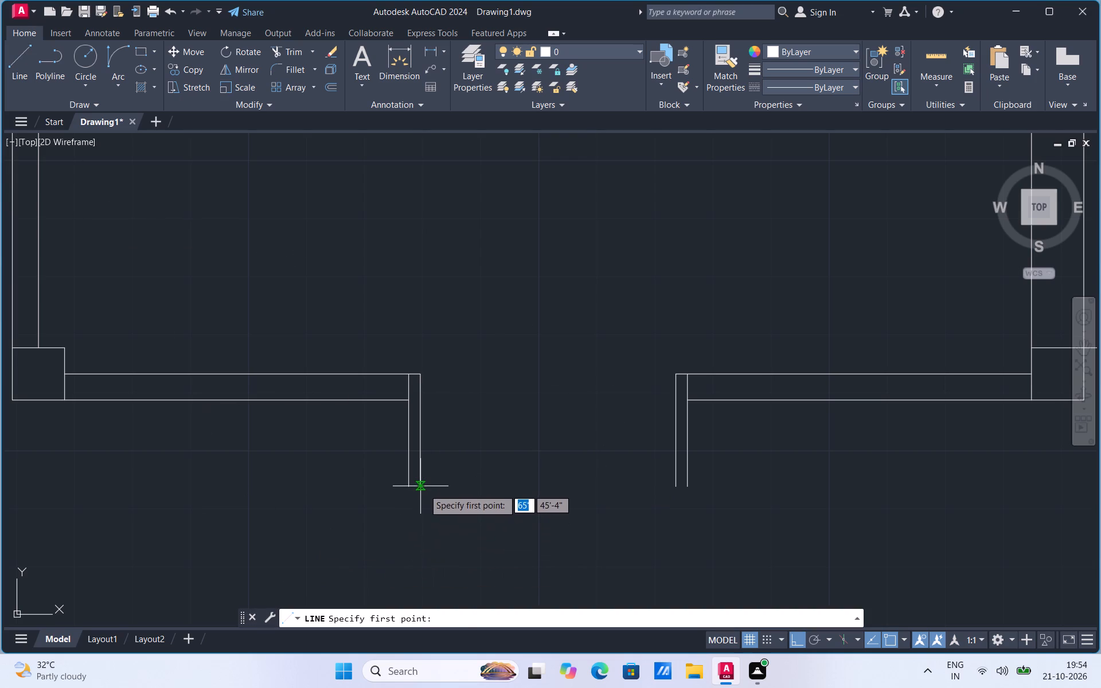
pyautogui.click(423, 488)
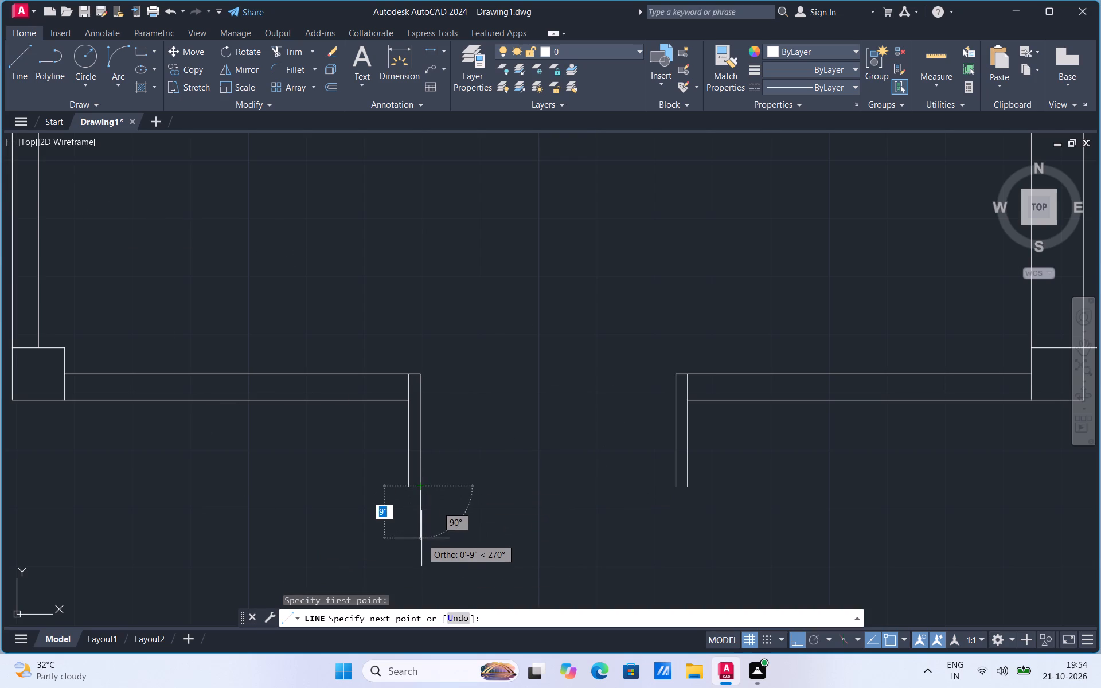
pyautogui.press('5')
pyautogui.press('Return')
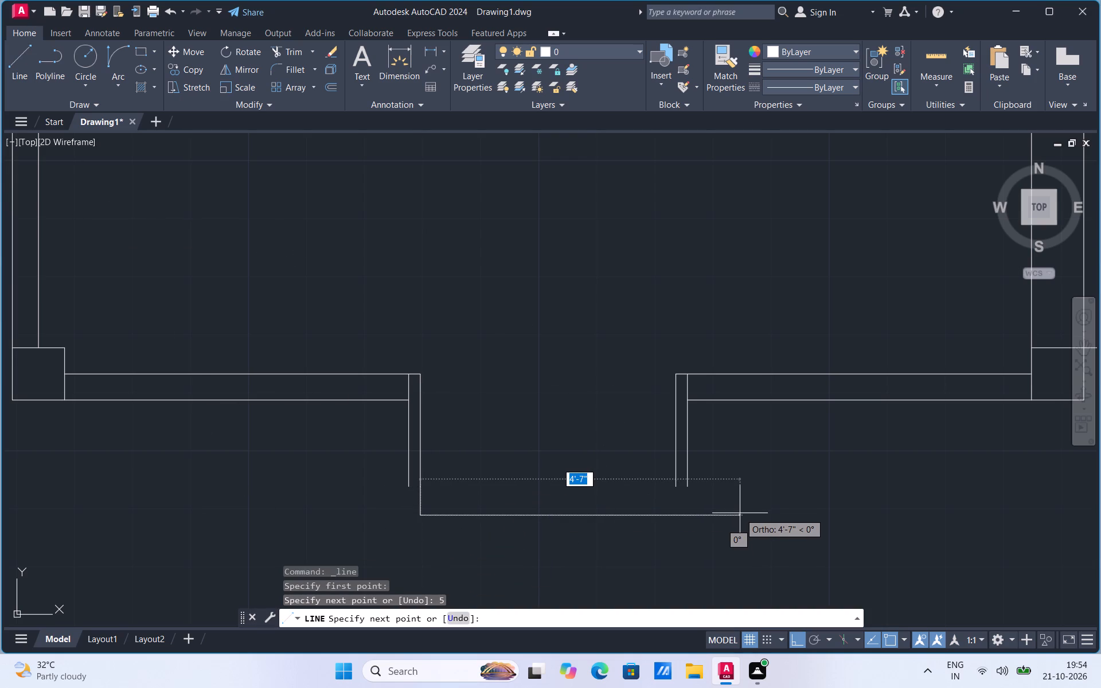
pyautogui.press('Escape')
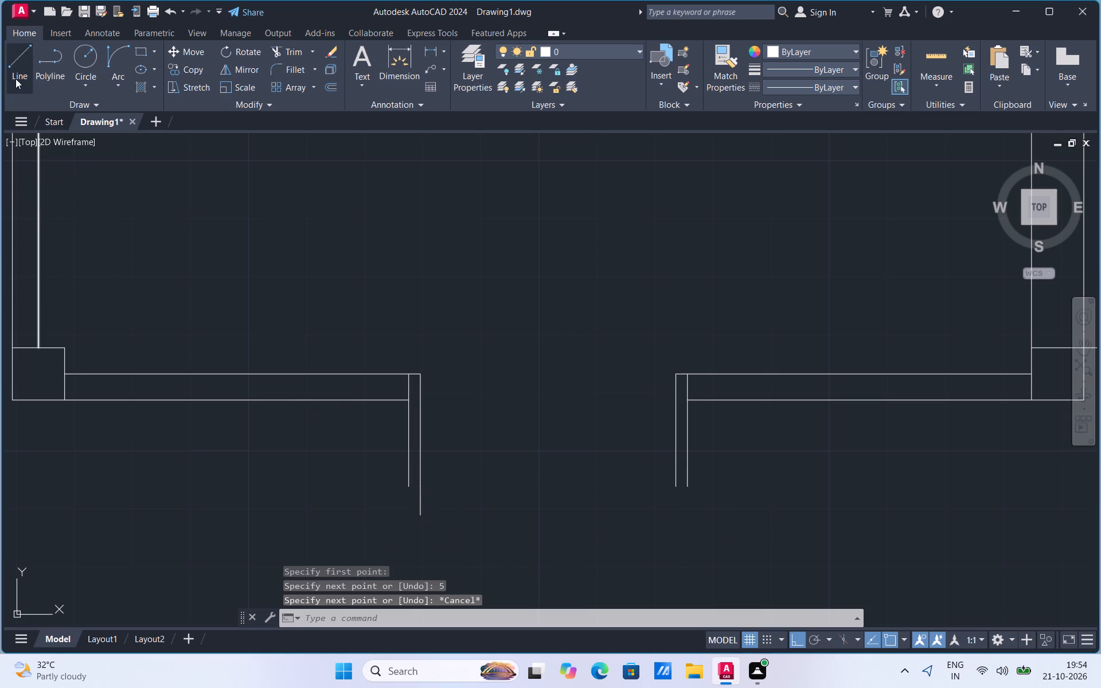
# Draw horizontal lines east and west from the 5" line's lower end, running past the vertical lines on both sides of the opening.
pyautogui.moveTo(15, 79); pyautogui.dragTo(17, 85)
pyautogui.click(420, 513)
pyautogui.click(831, 528)
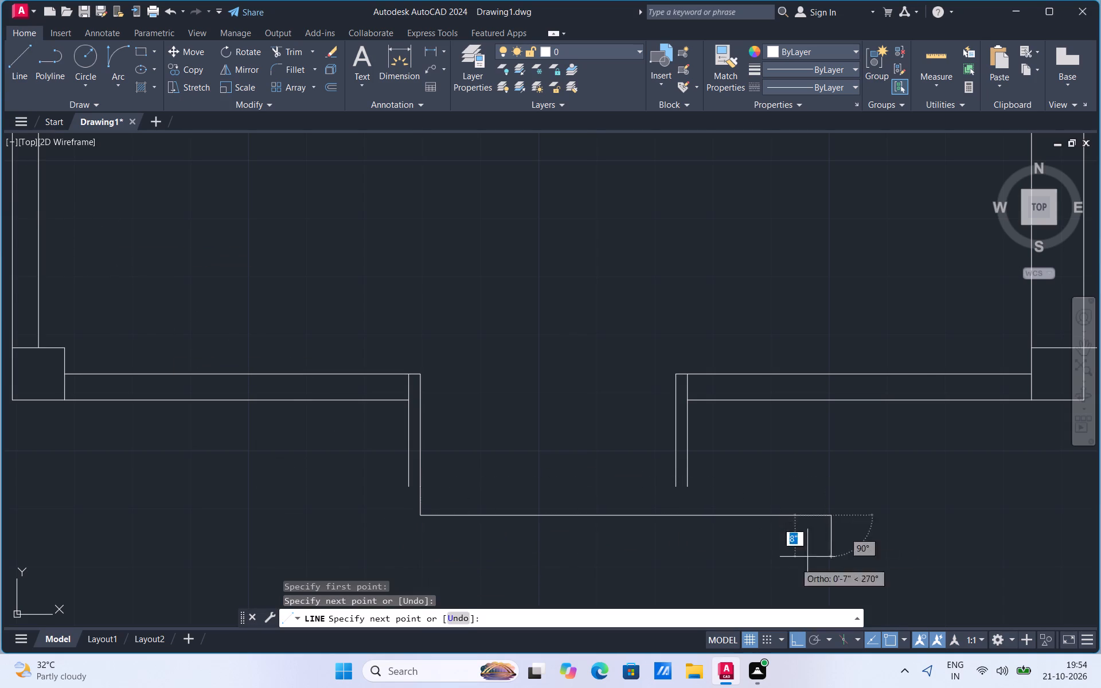
pyautogui.press('Escape')
pyautogui.moveTo(16, 79); pyautogui.dragTo(17, 98)
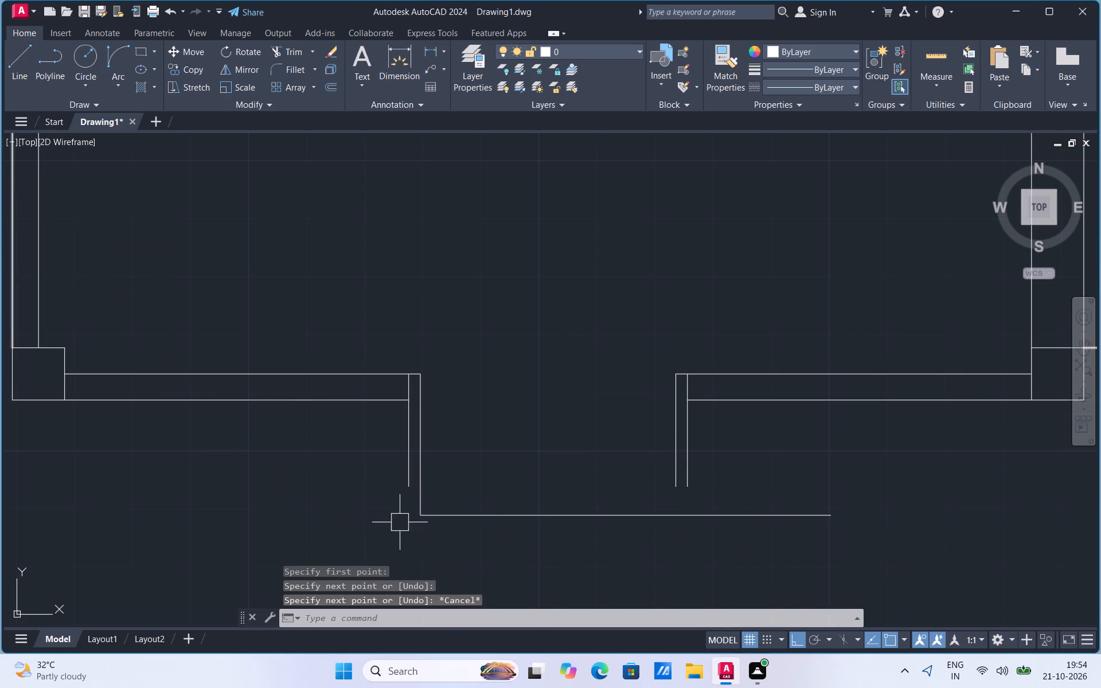
pyautogui.moveTo(15, 69); pyautogui.dragTo(17, 84)
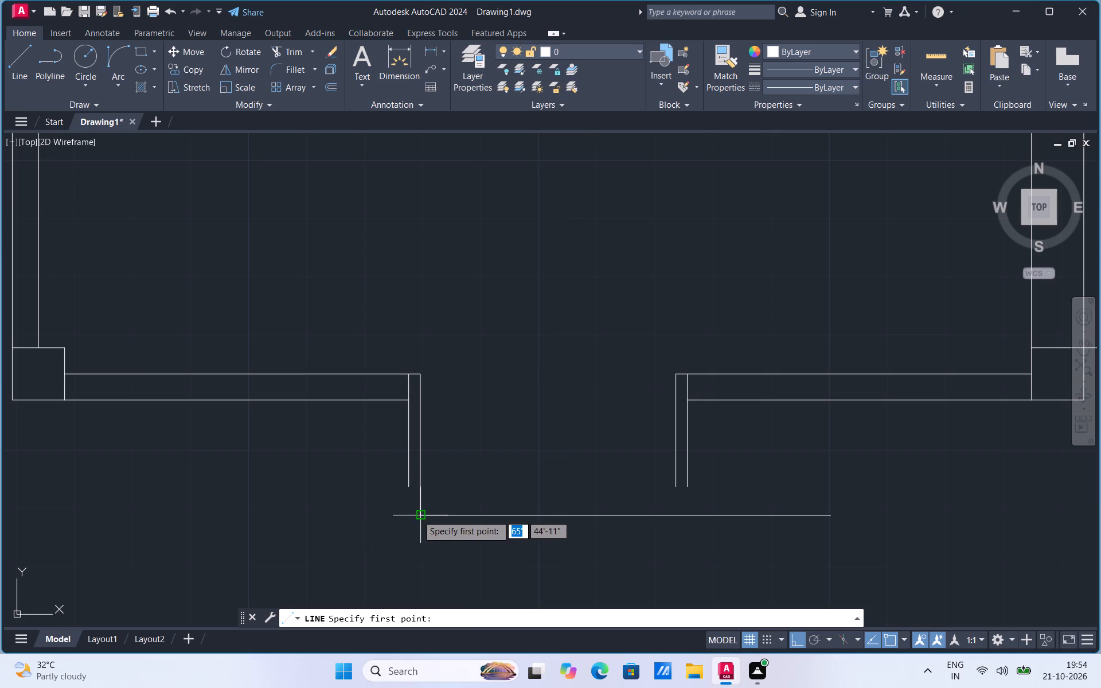
pyautogui.click(423, 517)
pyautogui.click(307, 514)
pyautogui.press('Escape')
# Erase the 5" vertical line below the west side of the opening.
pyautogui.click(418, 504)
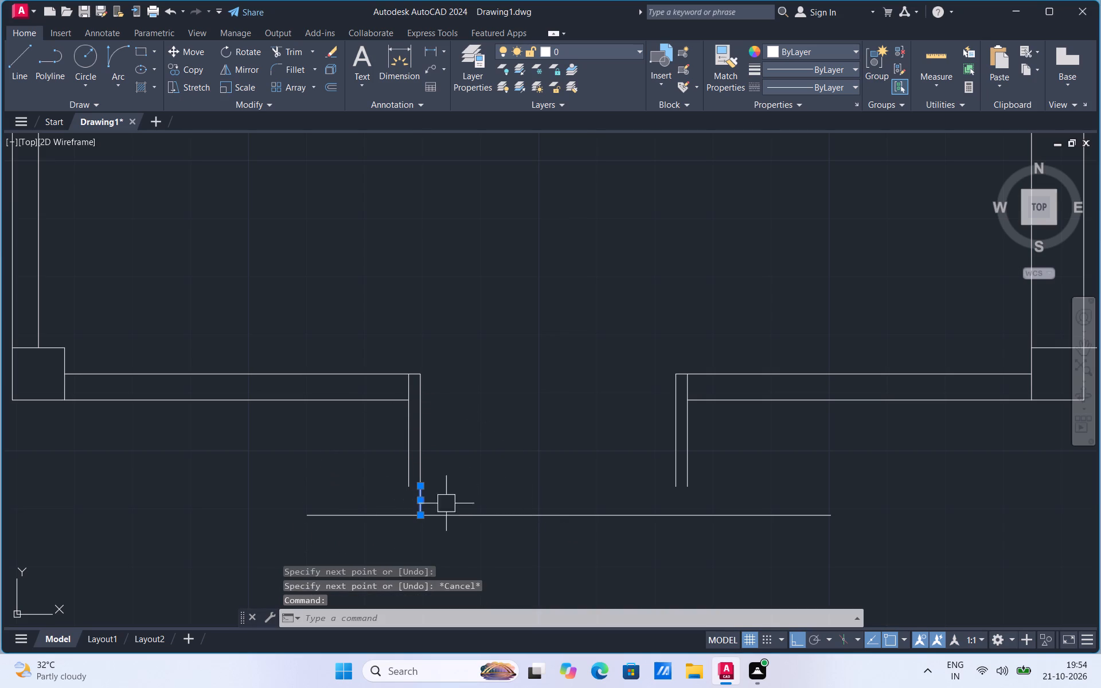
pyautogui.press('Delete')
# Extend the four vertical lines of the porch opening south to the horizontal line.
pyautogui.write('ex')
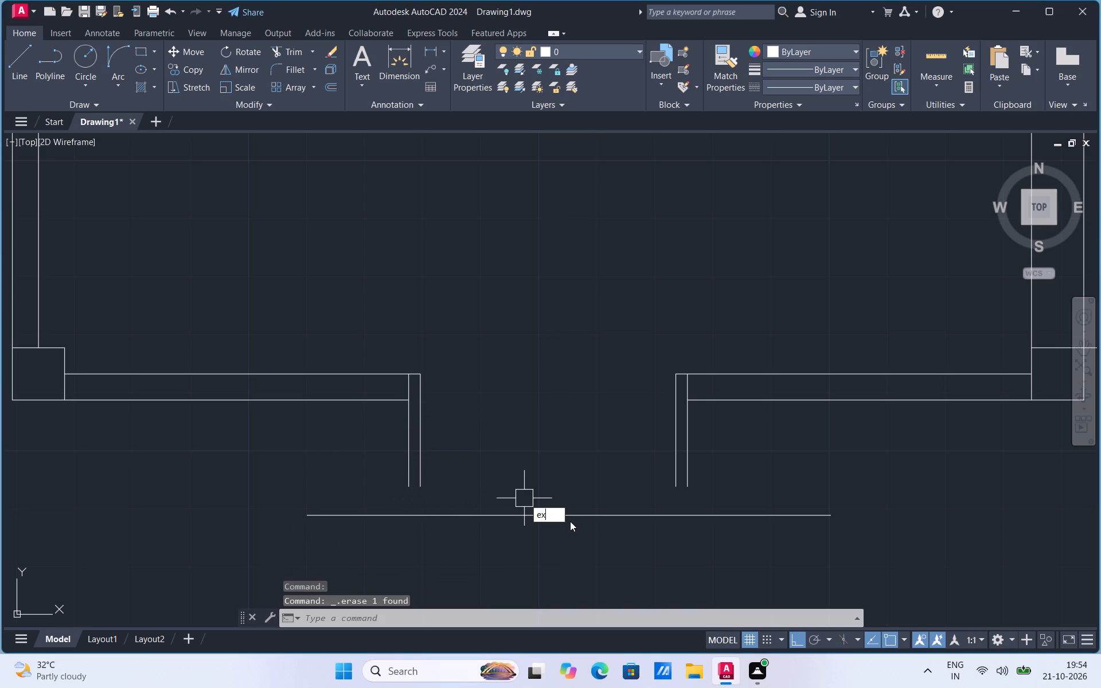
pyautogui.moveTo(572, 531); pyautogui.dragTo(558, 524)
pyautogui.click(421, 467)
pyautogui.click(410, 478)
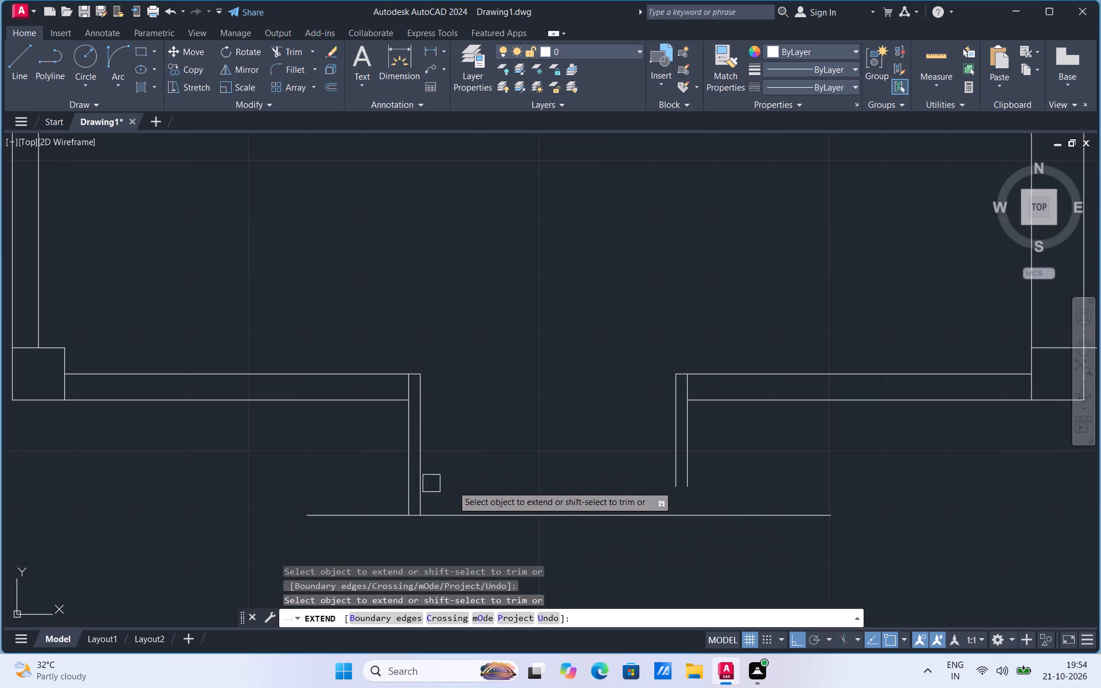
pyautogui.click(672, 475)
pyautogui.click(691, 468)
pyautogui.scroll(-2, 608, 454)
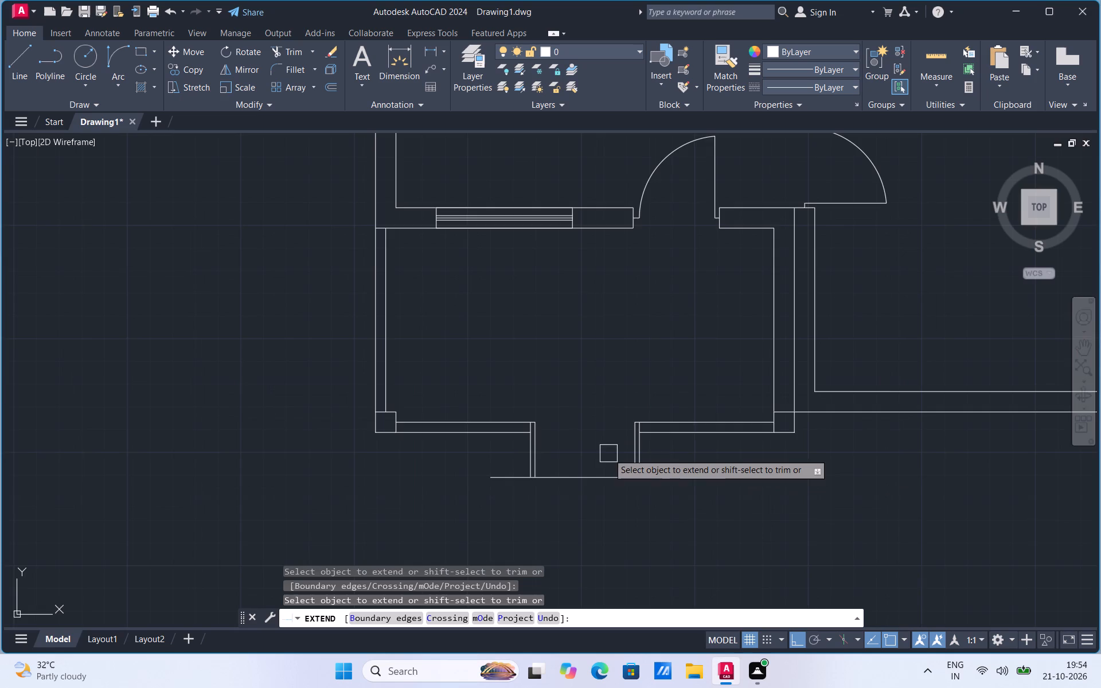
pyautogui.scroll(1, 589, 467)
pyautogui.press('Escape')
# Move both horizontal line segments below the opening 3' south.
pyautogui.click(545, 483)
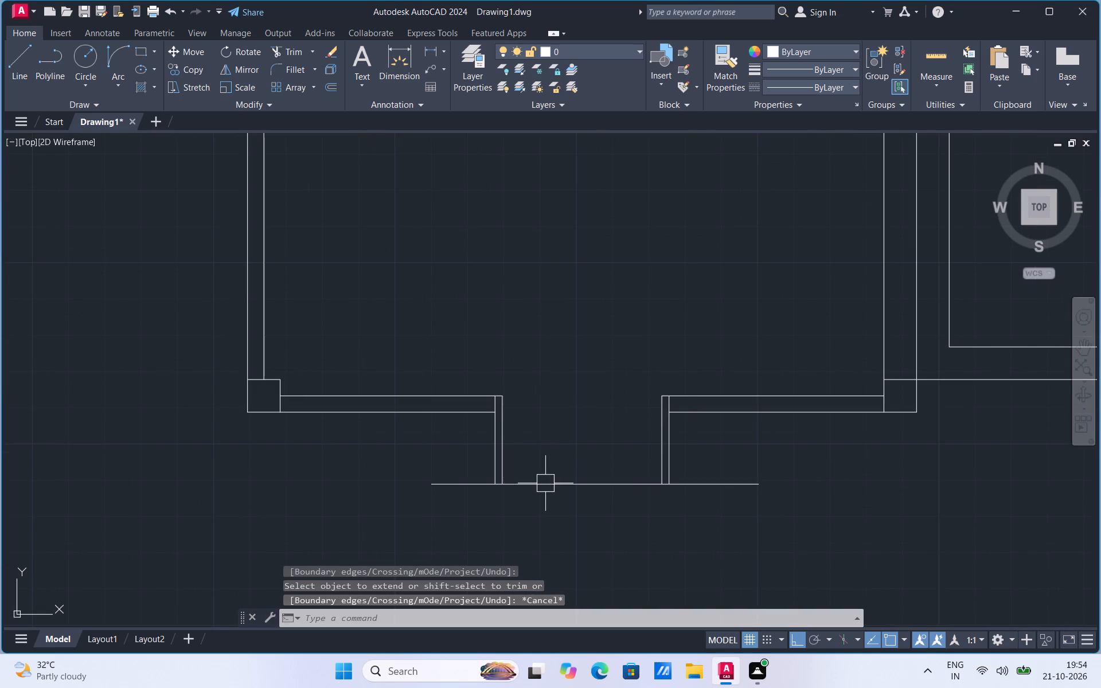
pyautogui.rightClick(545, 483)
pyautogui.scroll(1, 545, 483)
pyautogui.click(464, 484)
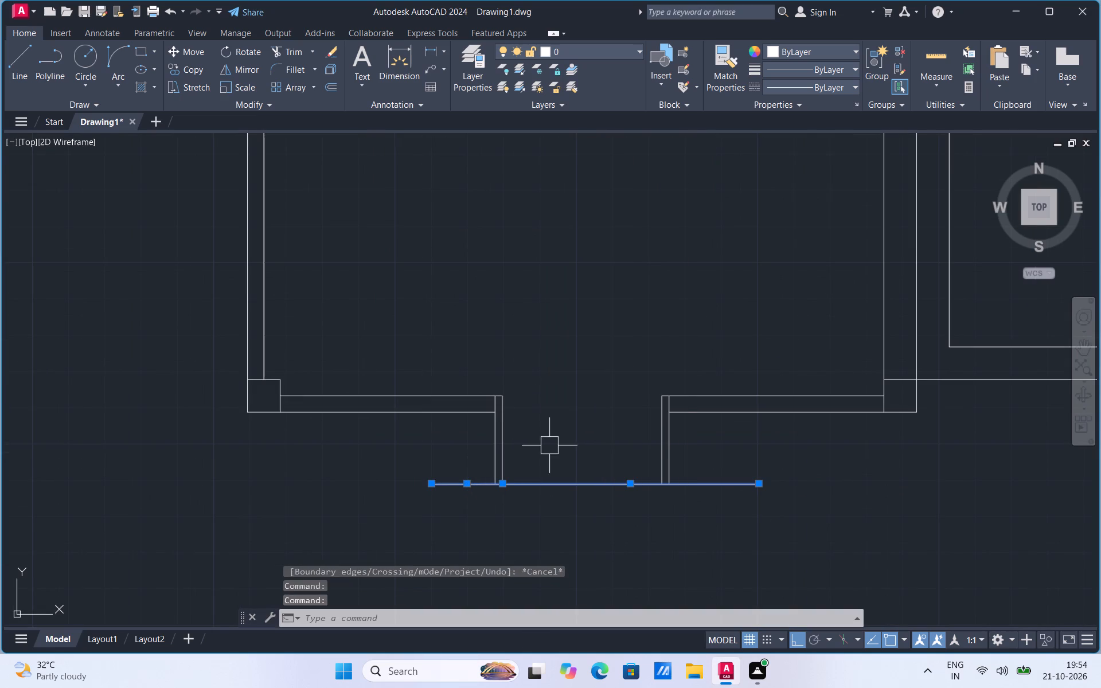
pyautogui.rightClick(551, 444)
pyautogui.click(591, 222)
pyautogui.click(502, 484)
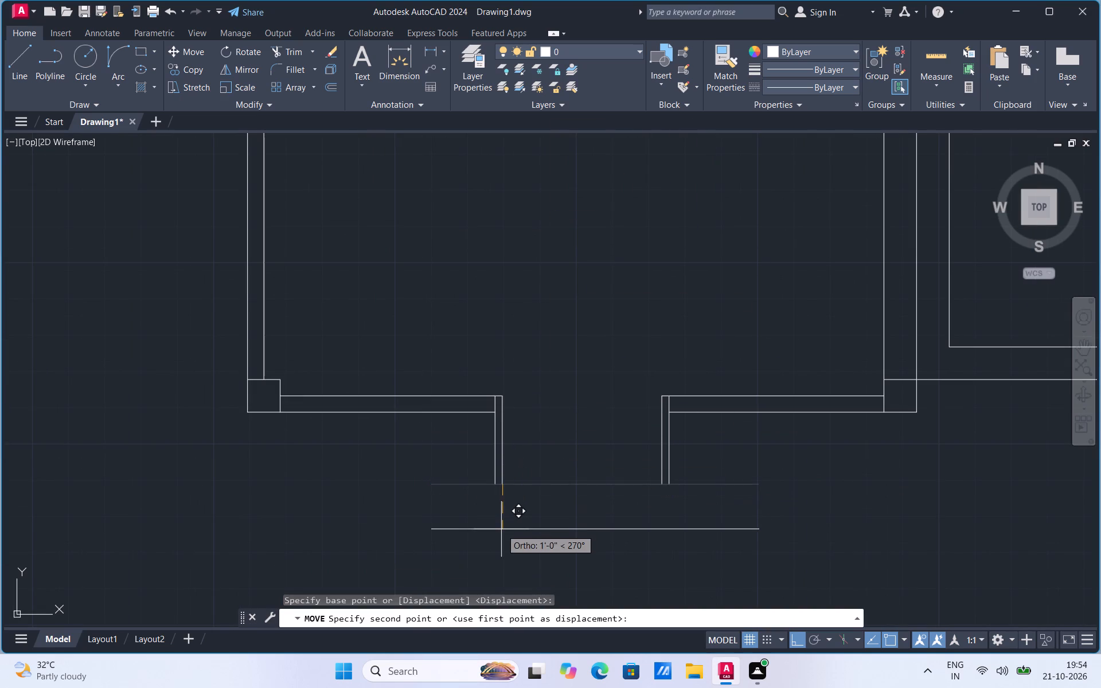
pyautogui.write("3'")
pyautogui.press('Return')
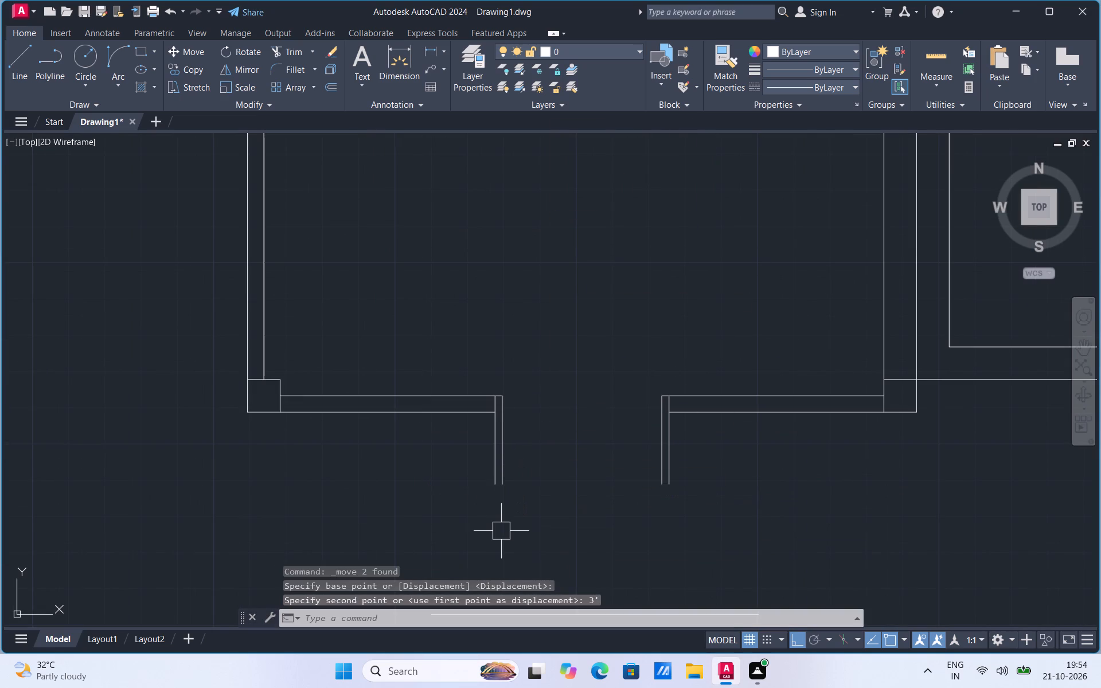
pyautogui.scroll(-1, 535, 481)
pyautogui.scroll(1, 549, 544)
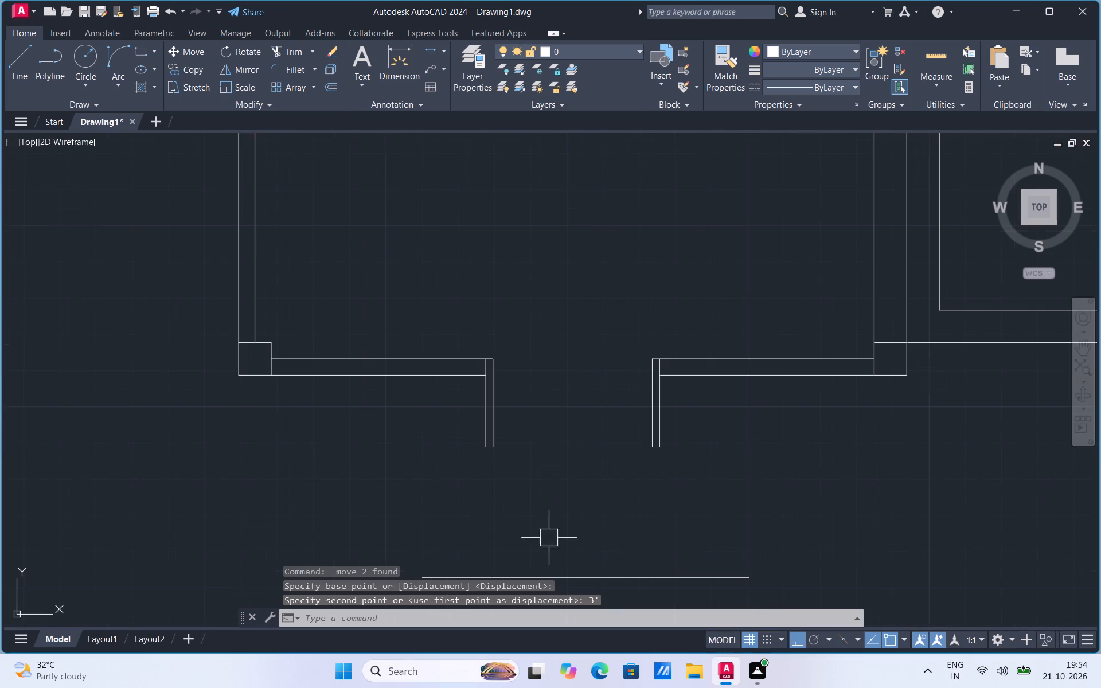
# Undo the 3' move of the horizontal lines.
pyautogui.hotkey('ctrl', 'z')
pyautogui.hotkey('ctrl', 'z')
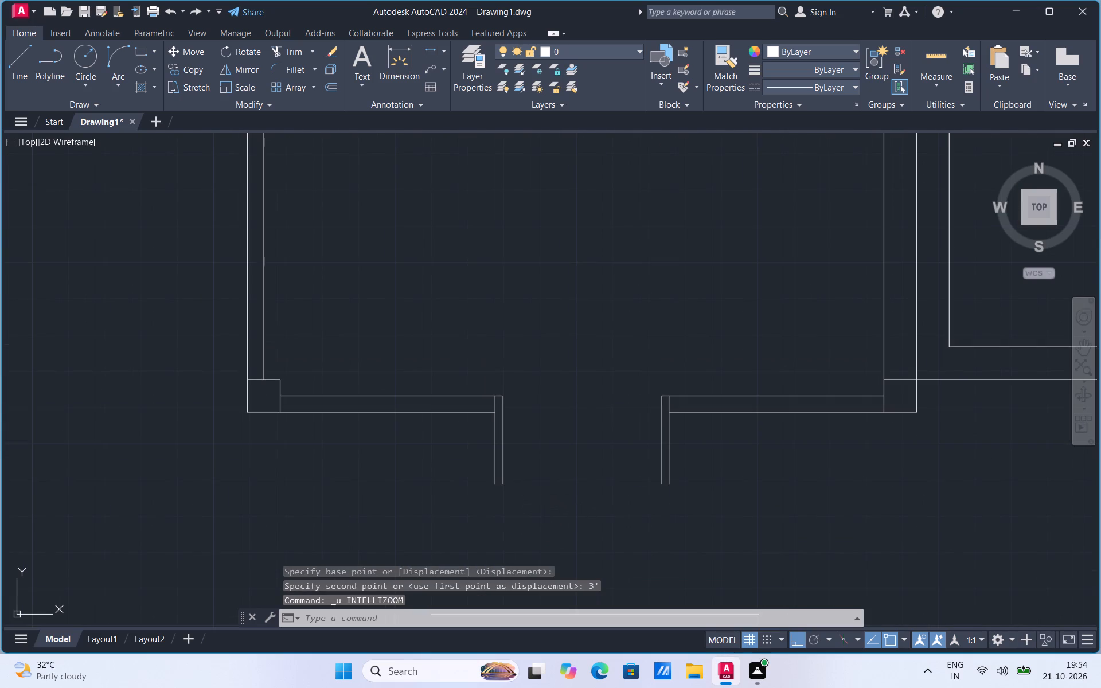
# Move both horizontal line segments below the porch opening 1' south.
pyautogui.click(549, 488)
pyautogui.click(473, 492)
pyautogui.rightClick(473, 492)
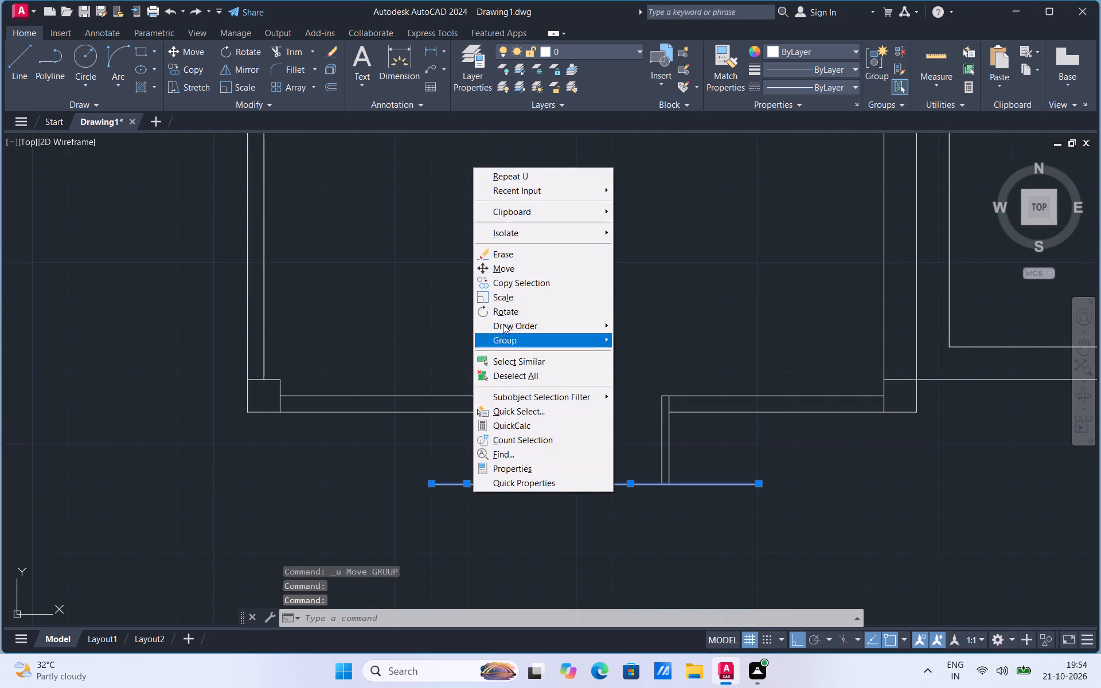
pyautogui.click(519, 269)
pyautogui.click(504, 485)
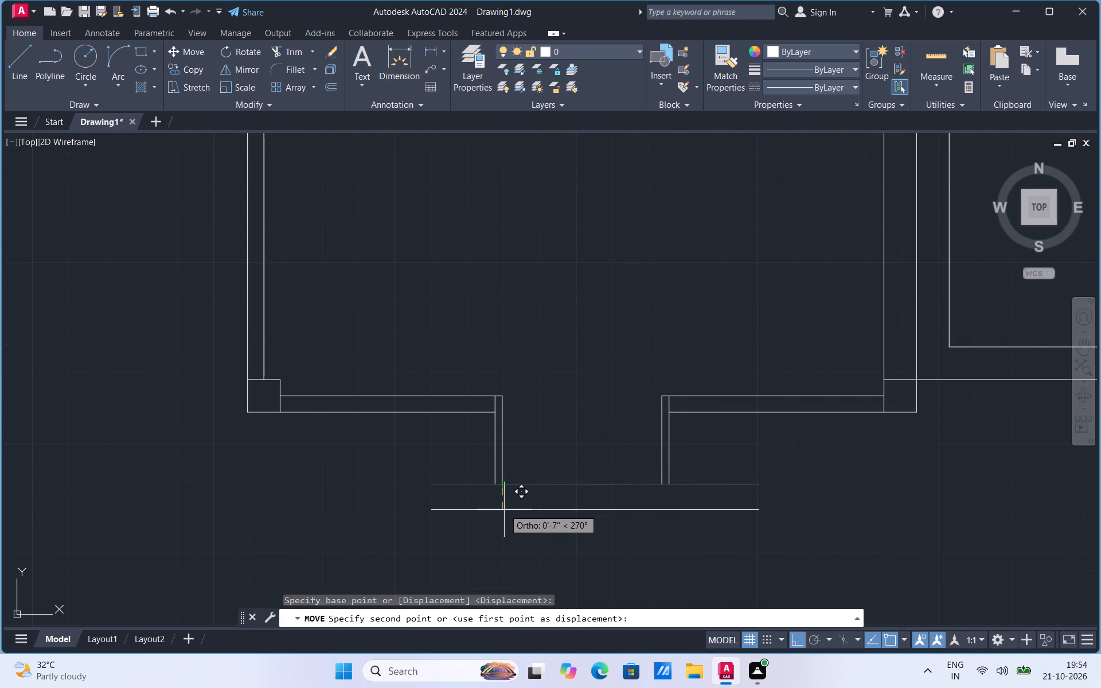
pyautogui.write("1'")
pyautogui.press('Return')
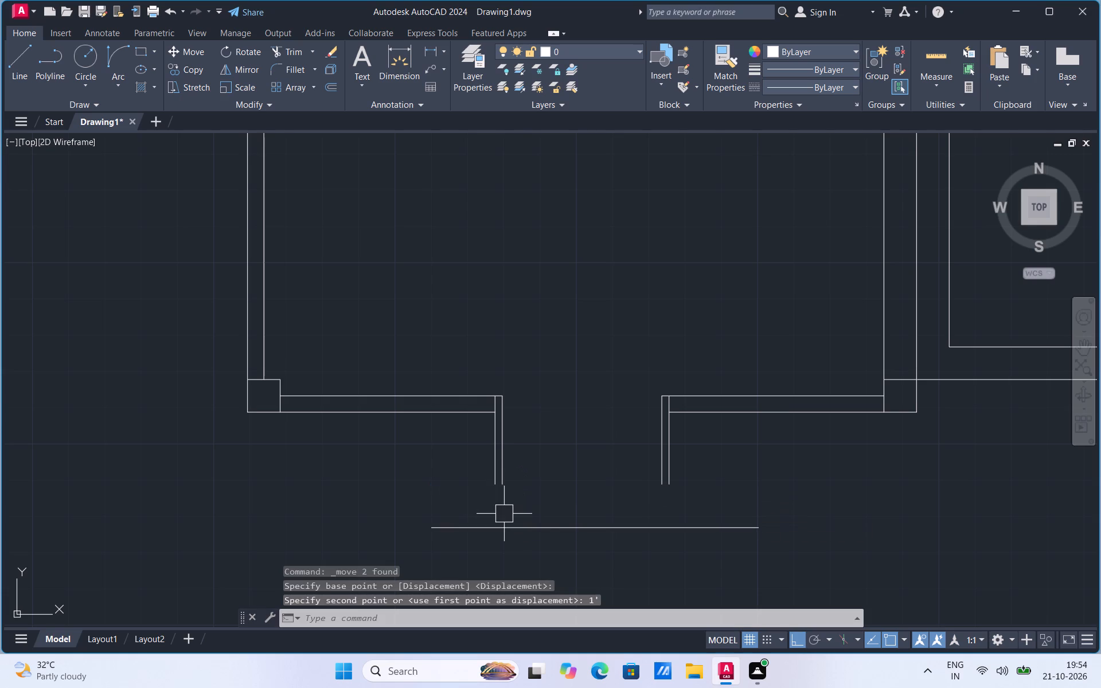
# Extend the four vertical lines of the porch opening to the relocated horizontal line.
pyautogui.write('ex')
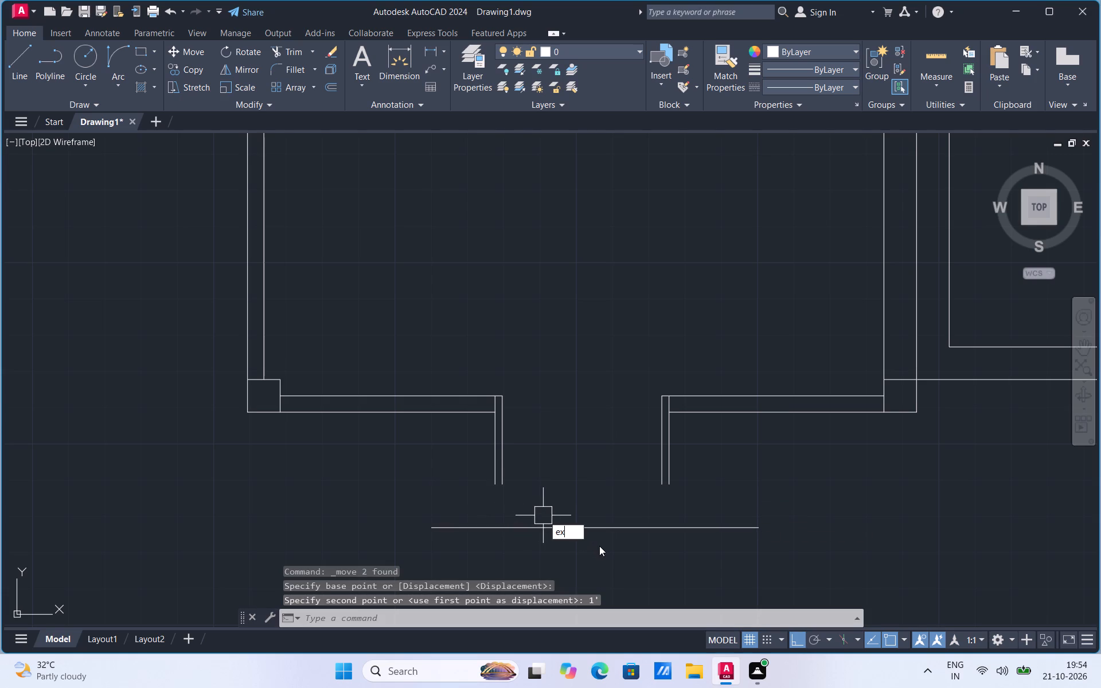
pyautogui.click(599, 546)
pyautogui.click(506, 486)
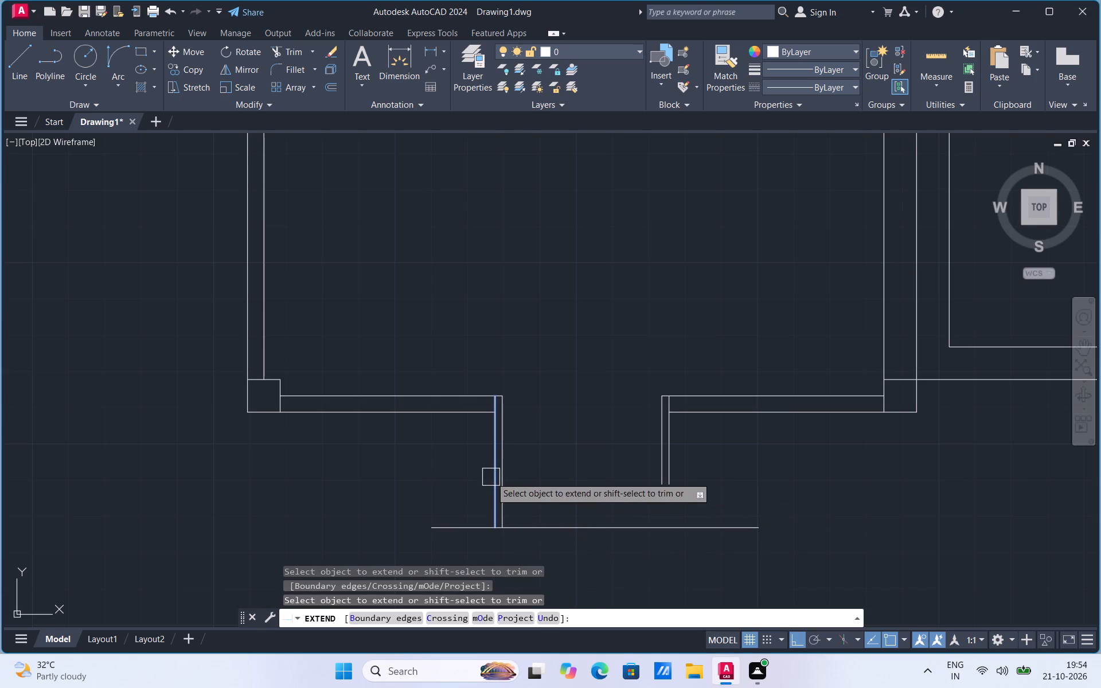
pyautogui.click(491, 477)
pyautogui.click(658, 481)
pyautogui.click(671, 474)
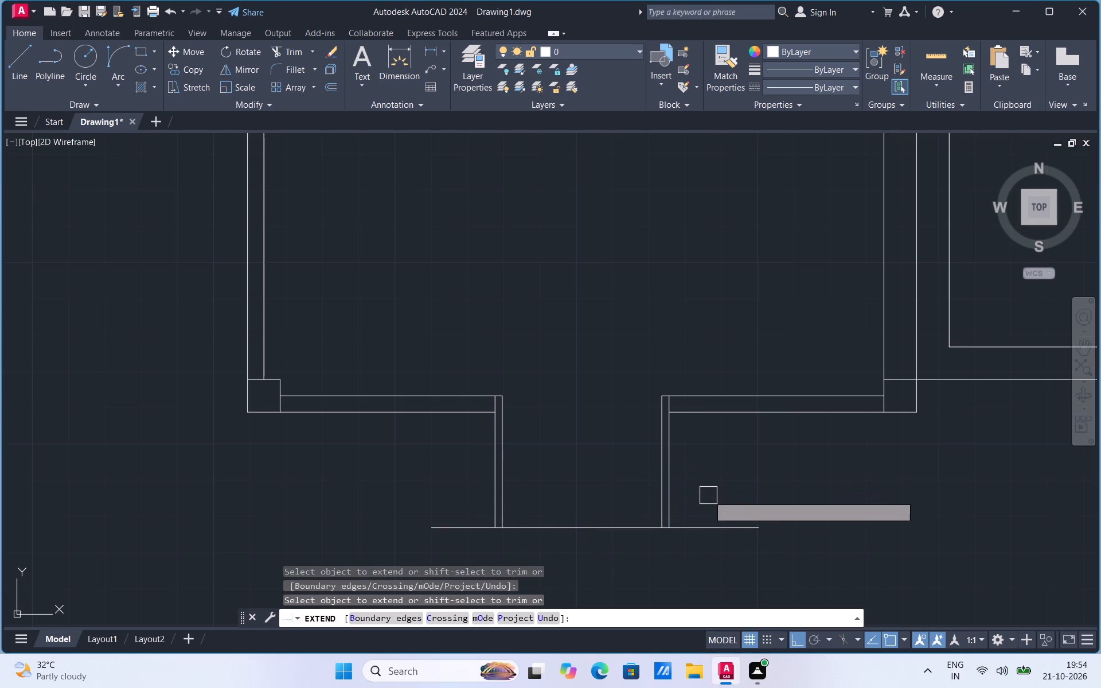
pyautogui.press('Escape')
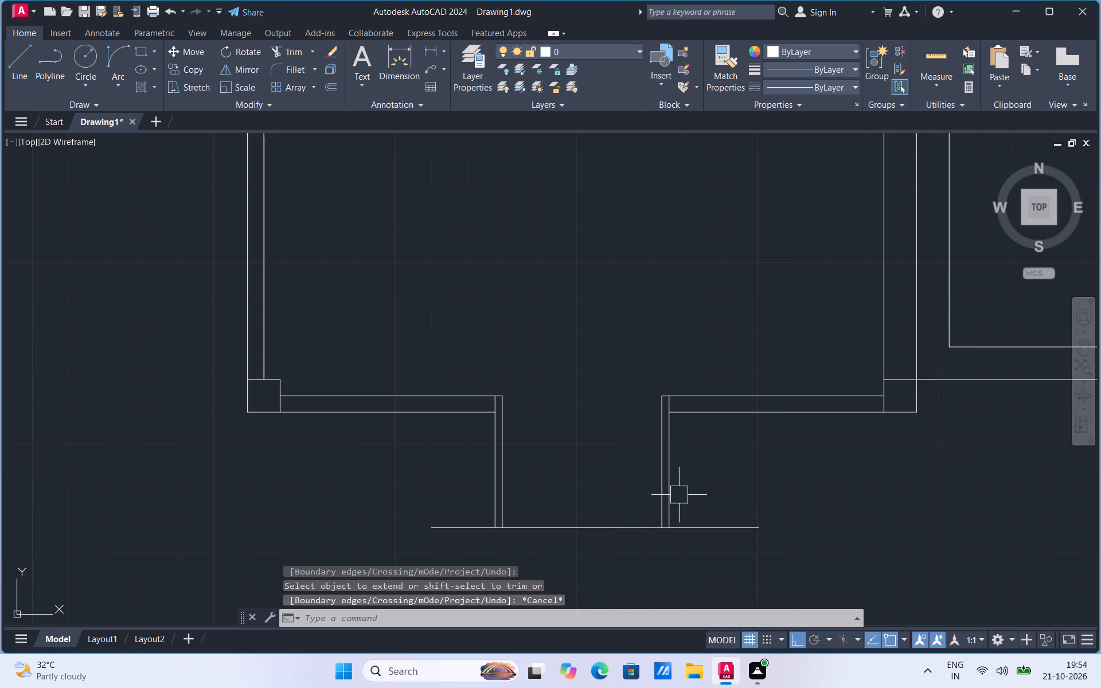
# Copy the two-part horizontal line north five times, spacing the copies roughly evenly up to the porch wall opening to form entrance steps.
pyautogui.scroll(1, 608, 447)
pyautogui.scroll(-1, 516, 505)
pyautogui.click(524, 544)
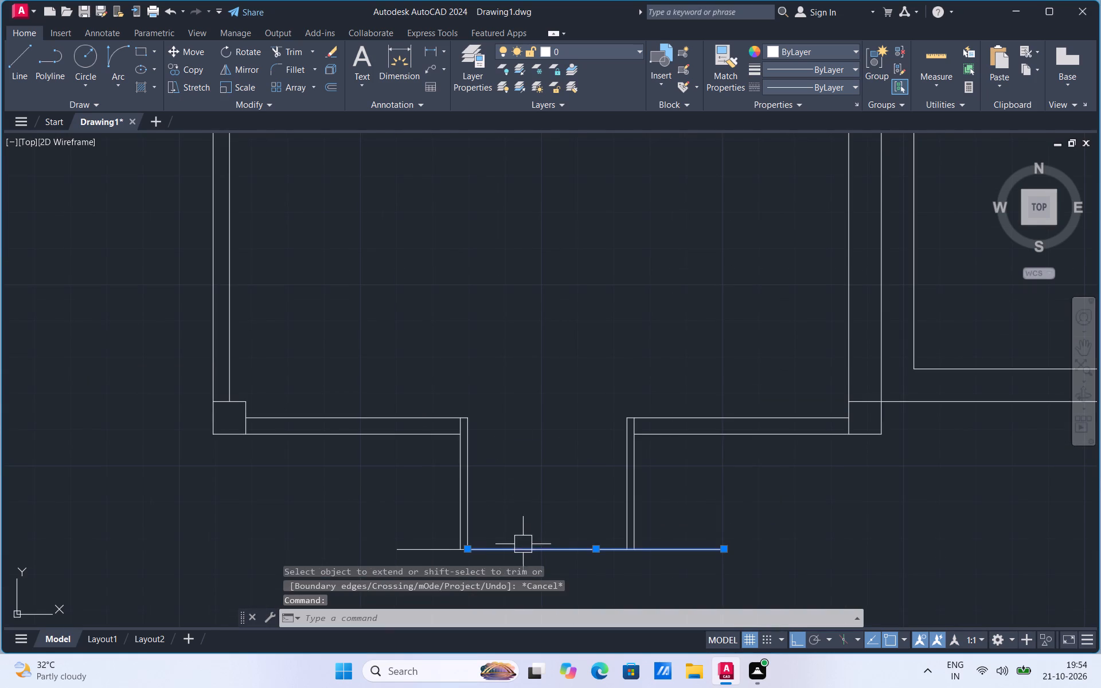
pyautogui.click(421, 553)
pyautogui.rightClick(421, 553)
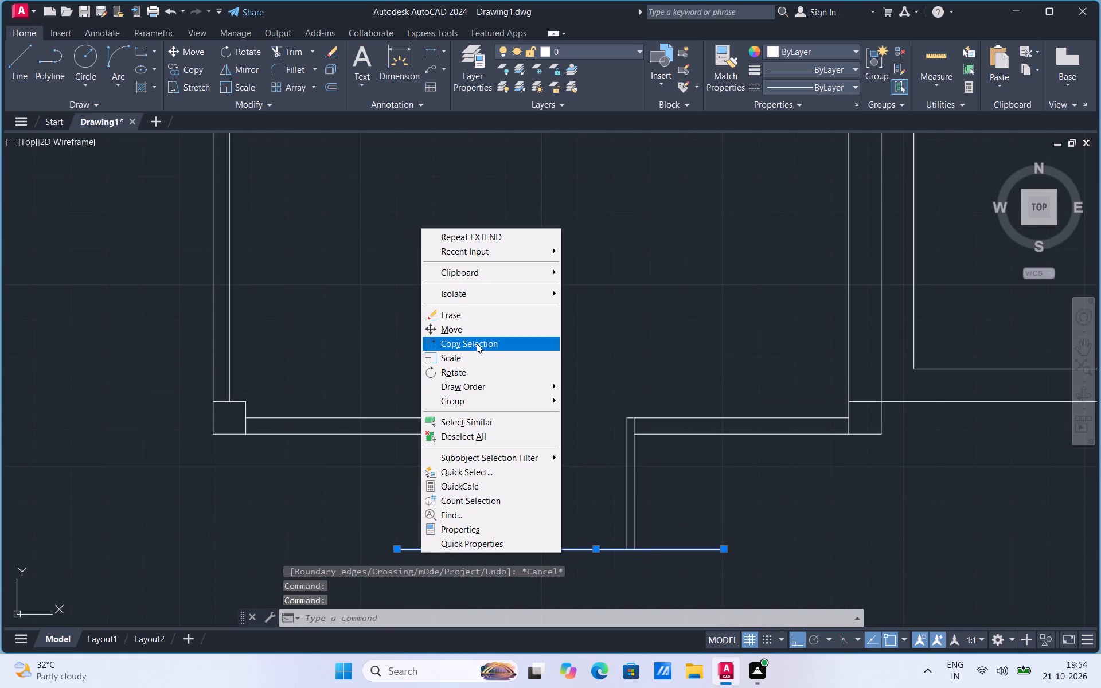
pyautogui.click(477, 345)
pyautogui.click(637, 552)
pyautogui.scroll(1, 641, 435)
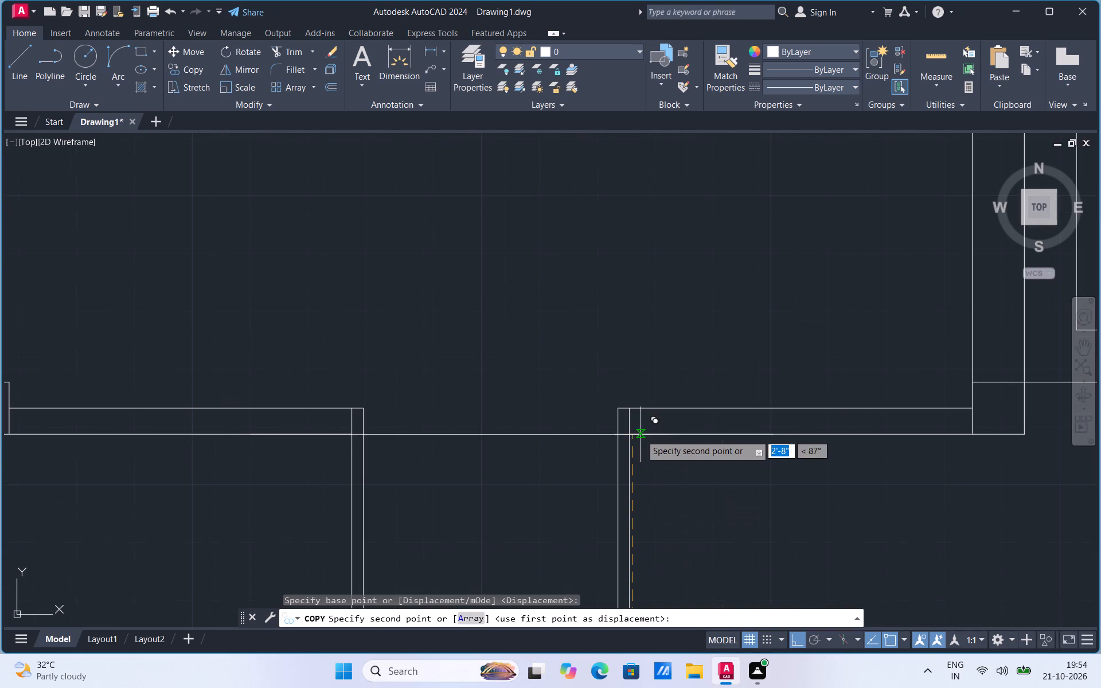
pyautogui.click(639, 423)
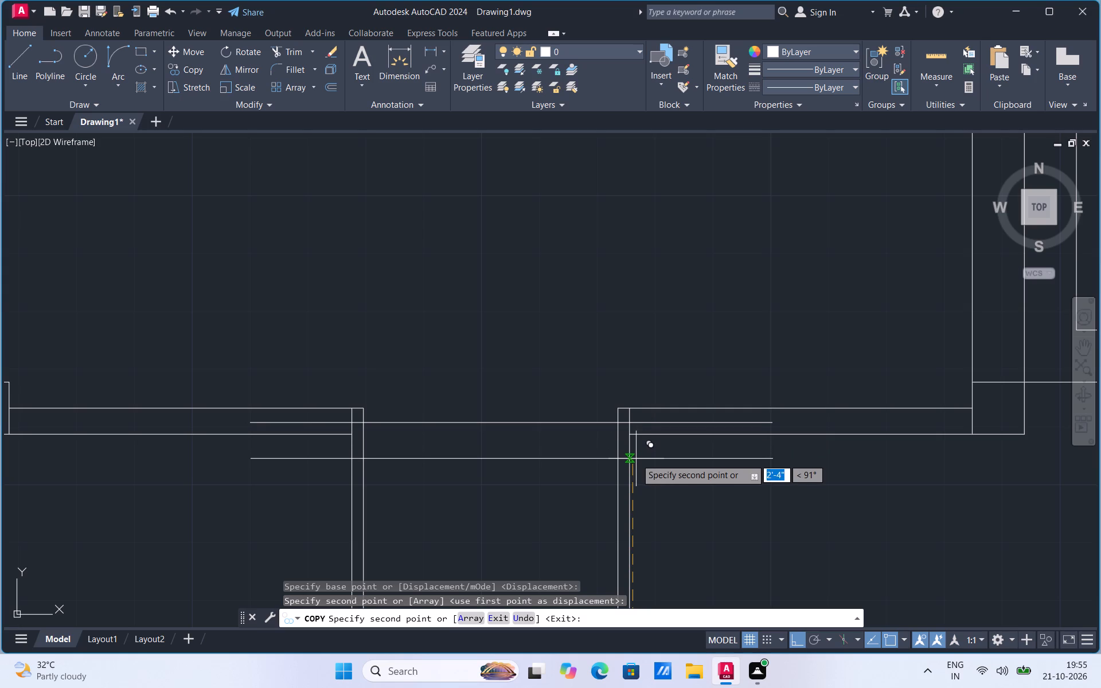
pyautogui.click(636, 459)
pyautogui.click(641, 499)
pyautogui.scroll(-1, 645, 451)
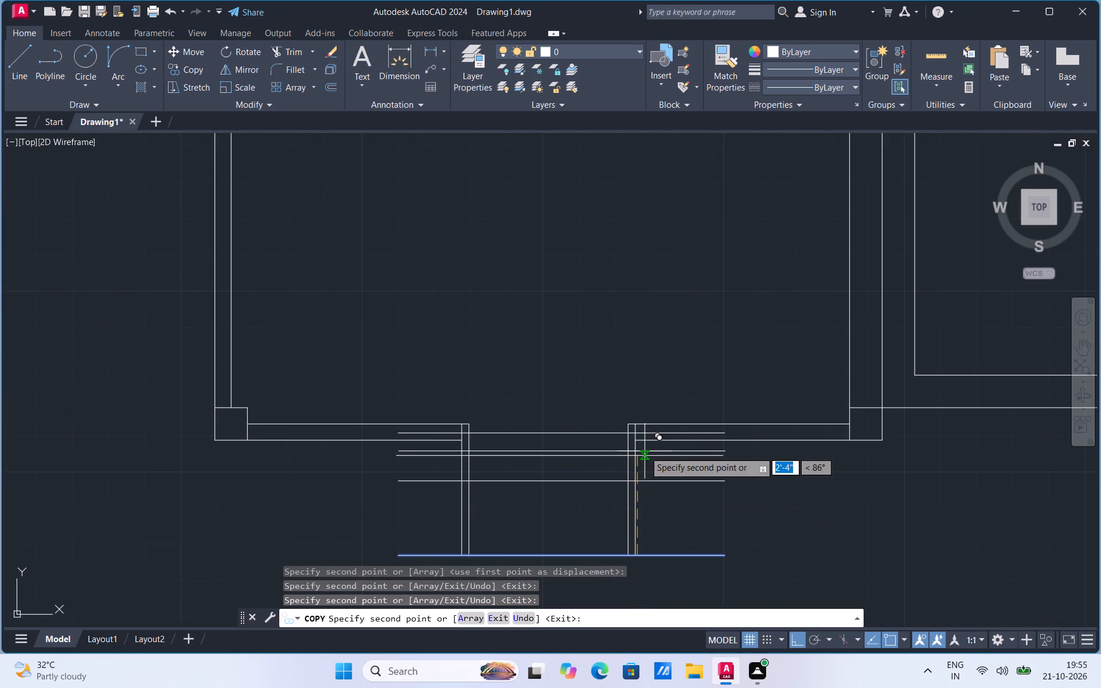
pyautogui.click(646, 526)
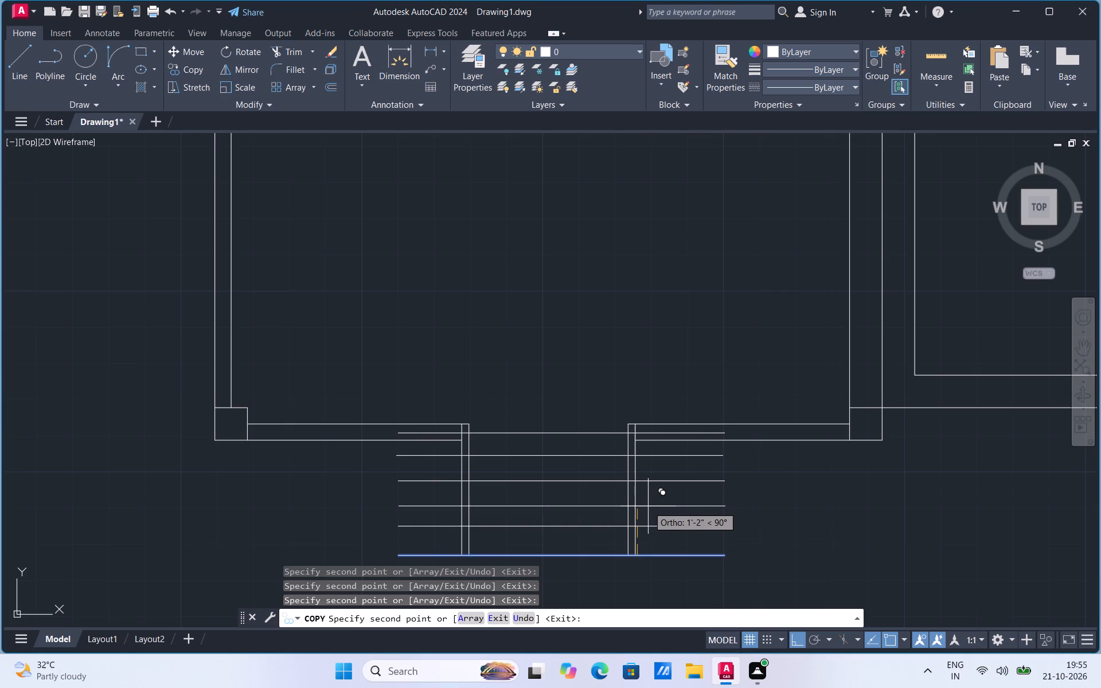
pyautogui.click(648, 505)
# Trim the ends of all six step lines that project west of the entrance steps.
pyautogui.click(288, 56)
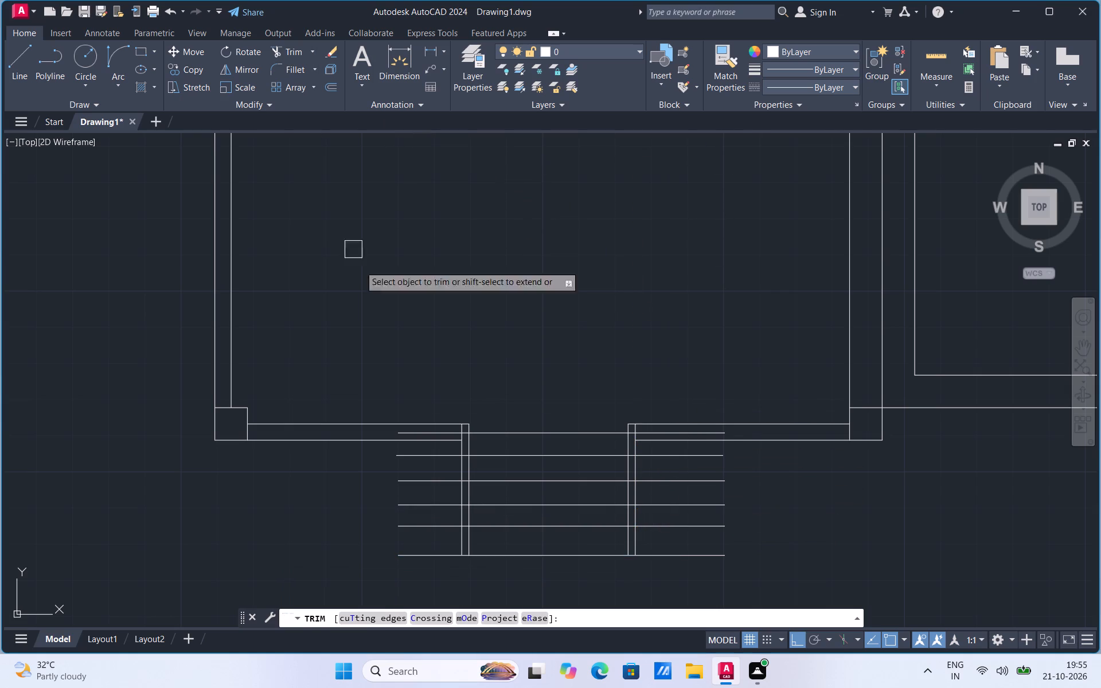
pyautogui.click(436, 483)
pyautogui.click(439, 511)
pyautogui.click(438, 529)
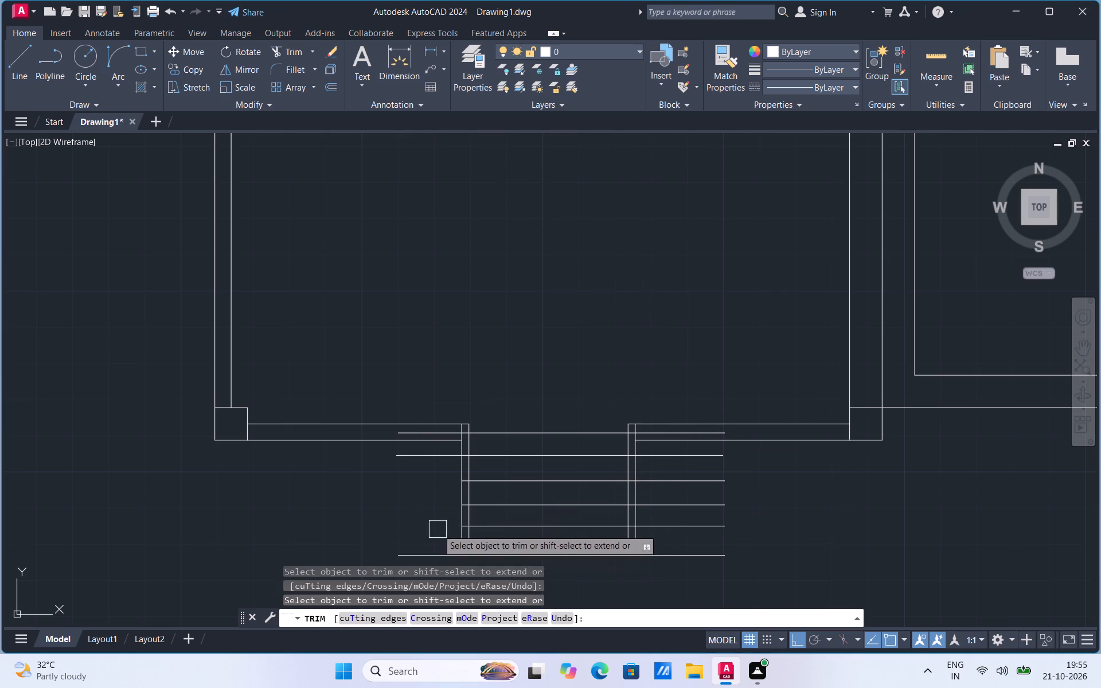
pyautogui.click(439, 552)
pyautogui.click(439, 461)
pyautogui.scroll(1, 445, 426)
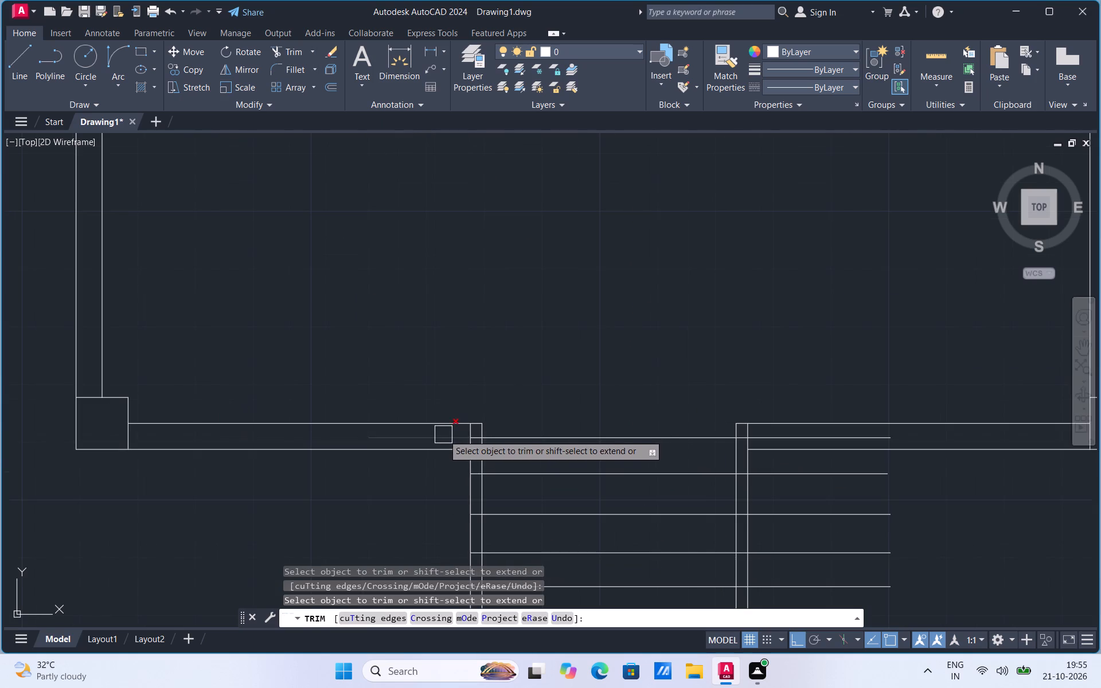
pyautogui.click(443, 435)
# Trim the ends of the step lines that project east of the entrance steps.
pyautogui.scroll(2, 469, 435)
pyautogui.scroll(-3, 469, 435)
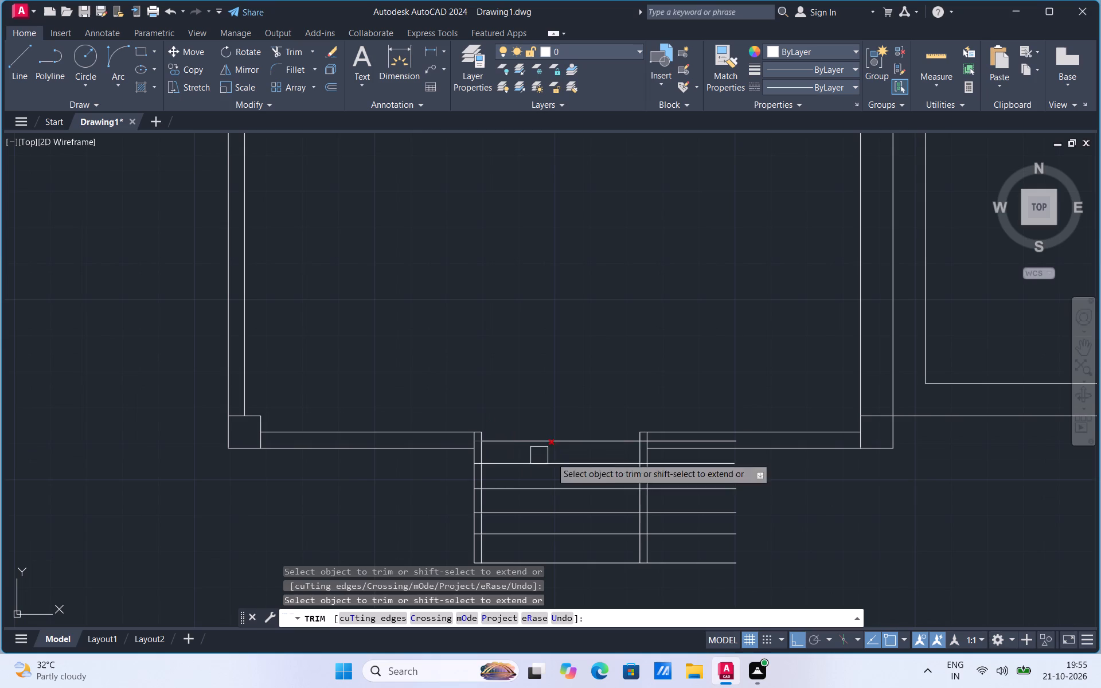
pyautogui.moveTo(697, 462); pyautogui.dragTo(700, 556)
pyautogui.moveTo(696, 483); pyautogui.dragTo(700, 527)
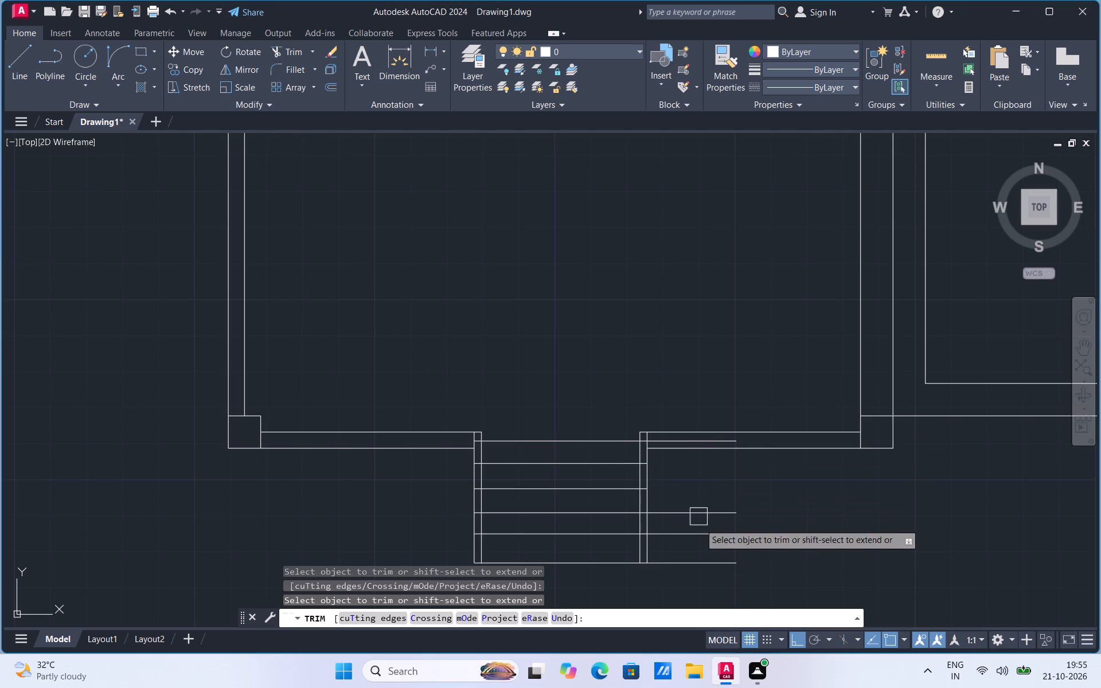
pyautogui.moveTo(700, 527); pyautogui.dragTo(705, 568)
pyautogui.click(704, 537)
pyautogui.moveTo(705, 519); pyautogui.dragTo(705, 530)
pyautogui.click(701, 573)
pyautogui.scroll(-1, 690, 454)
pyautogui.click(682, 478)
pyautogui.scroll(-4, 685, 454)
pyautogui.scroll(2, 685, 460)
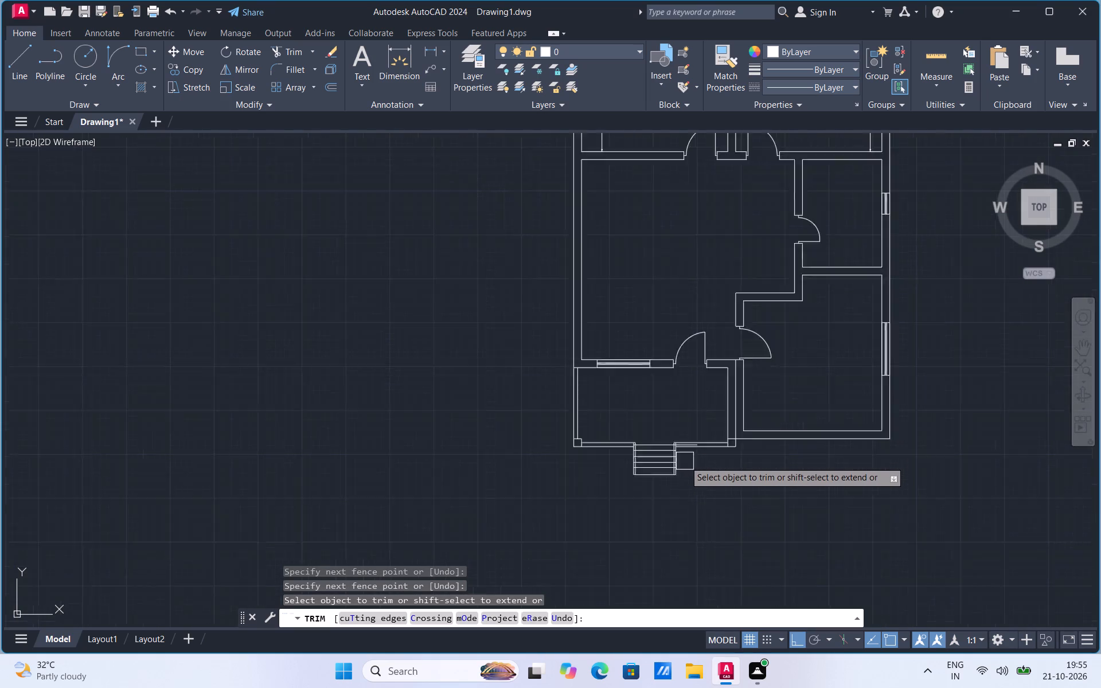
pyautogui.scroll(5, 685, 461)
pyautogui.click(670, 297)
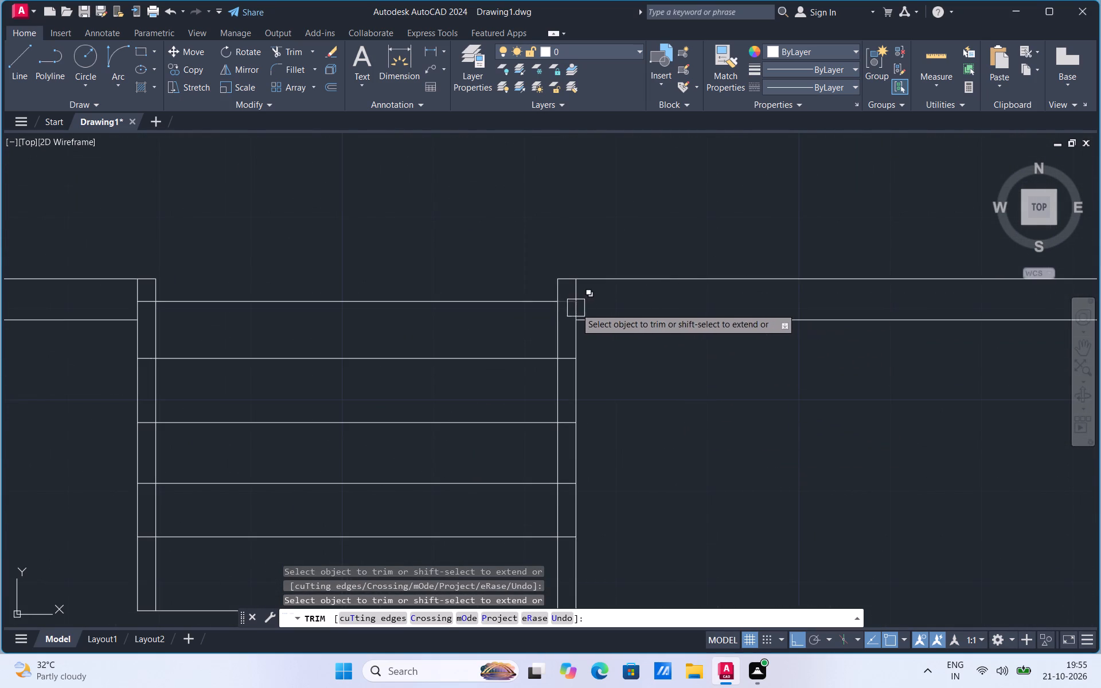
# Trim the upper three step lines out of the narrow strip between the two east side lines of the steps.
pyautogui.scroll(1, 575, 307)
pyautogui.click(561, 302)
pyautogui.click(559, 391)
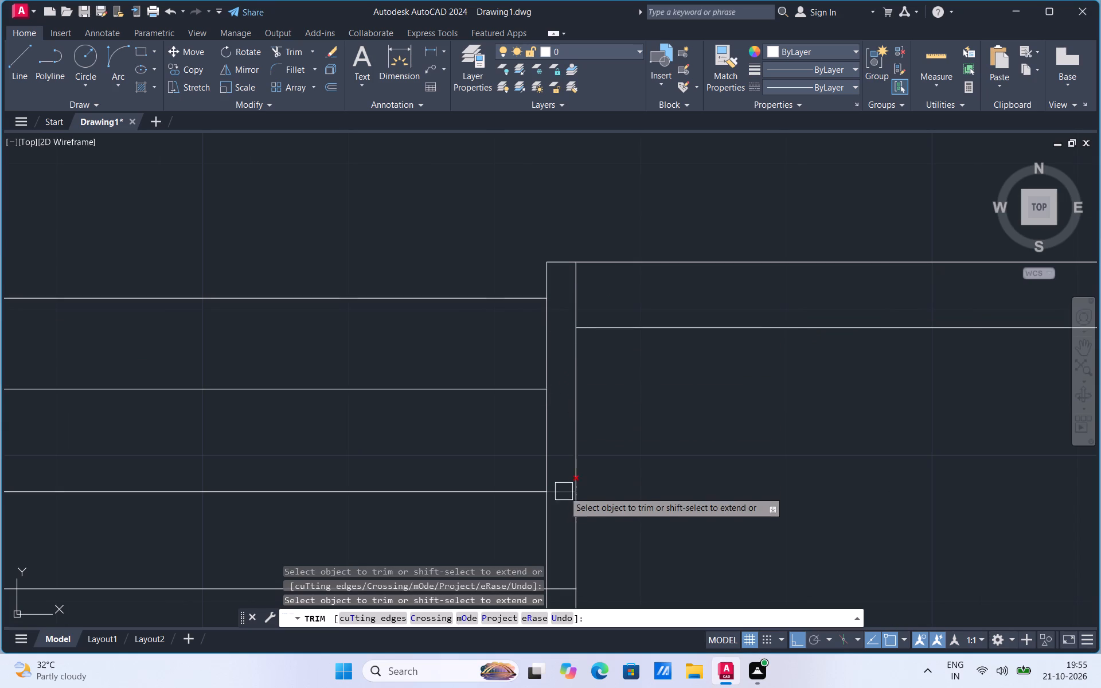
pyautogui.click(563, 493)
# Trim the five upper step lines out of the narrow strip between the two west side lines of the steps.
pyautogui.scroll(-1, 718, 421)
pyautogui.scroll(1, 181, 414)
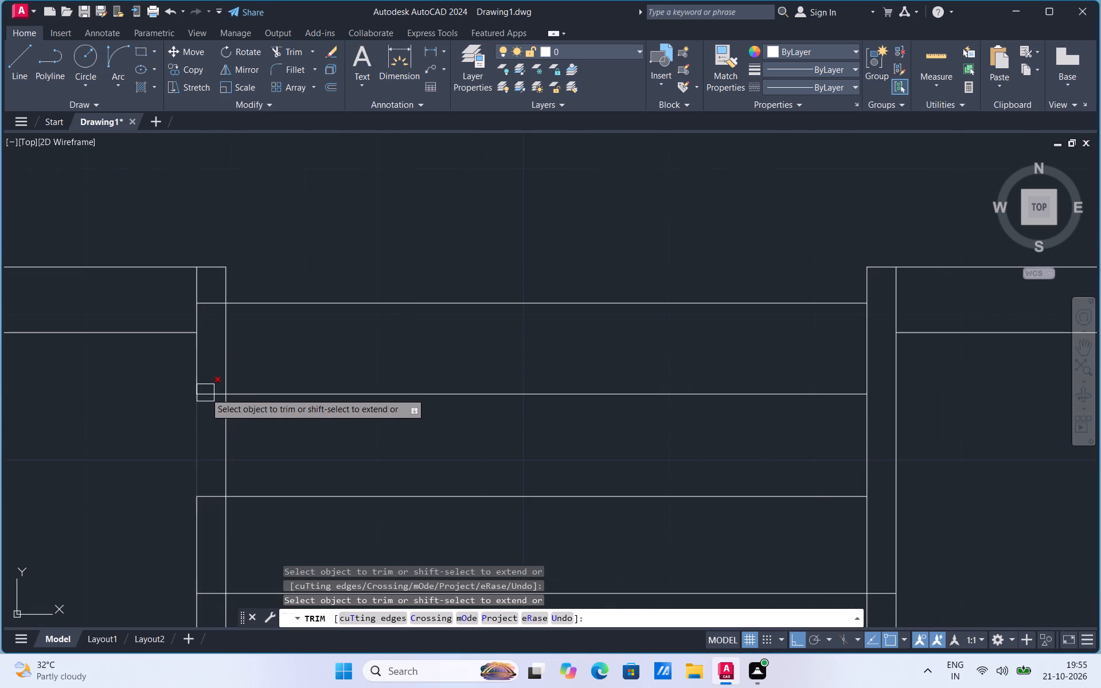
pyautogui.click(207, 393)
pyautogui.click(208, 307)
pyautogui.scroll(1, 210, 304)
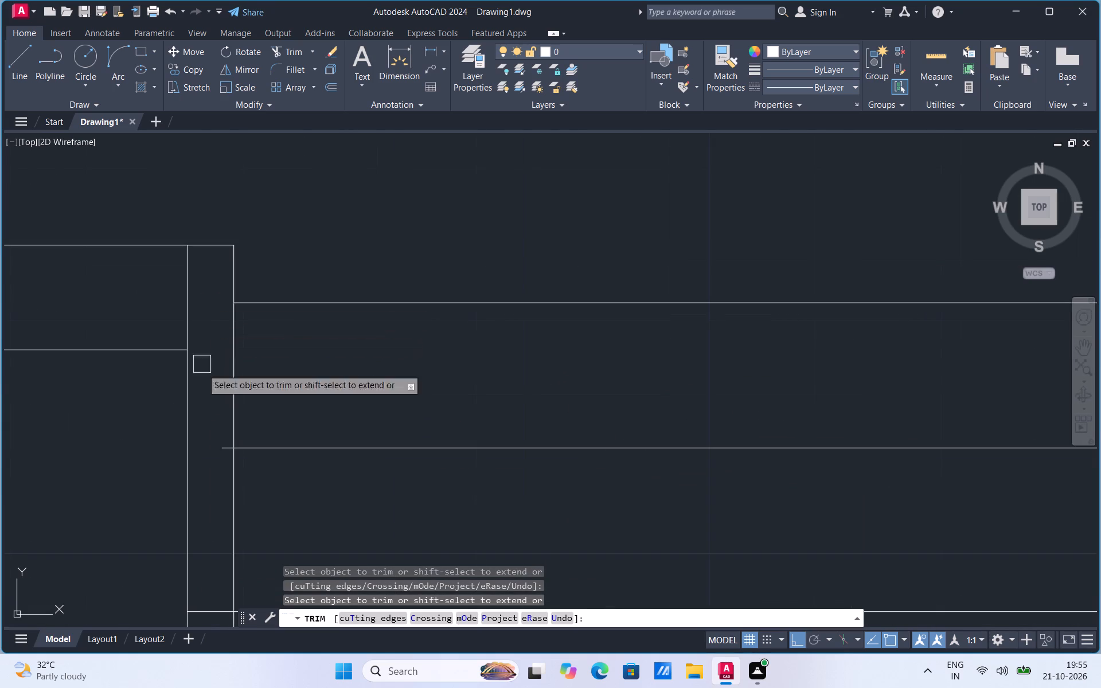
pyautogui.click(218, 447)
pyautogui.scroll(-2, 354, 387)
pyautogui.scroll(2, 303, 494)
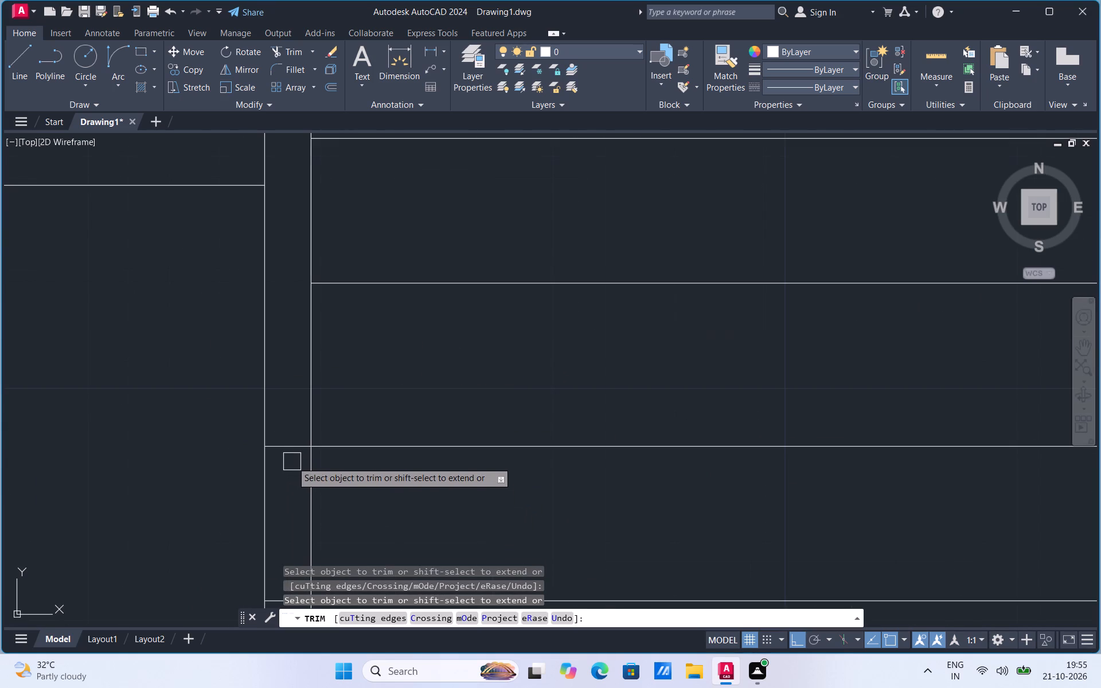
pyautogui.click(294, 454)
pyautogui.scroll(-3, 355, 371)
pyautogui.scroll(2, 339, 459)
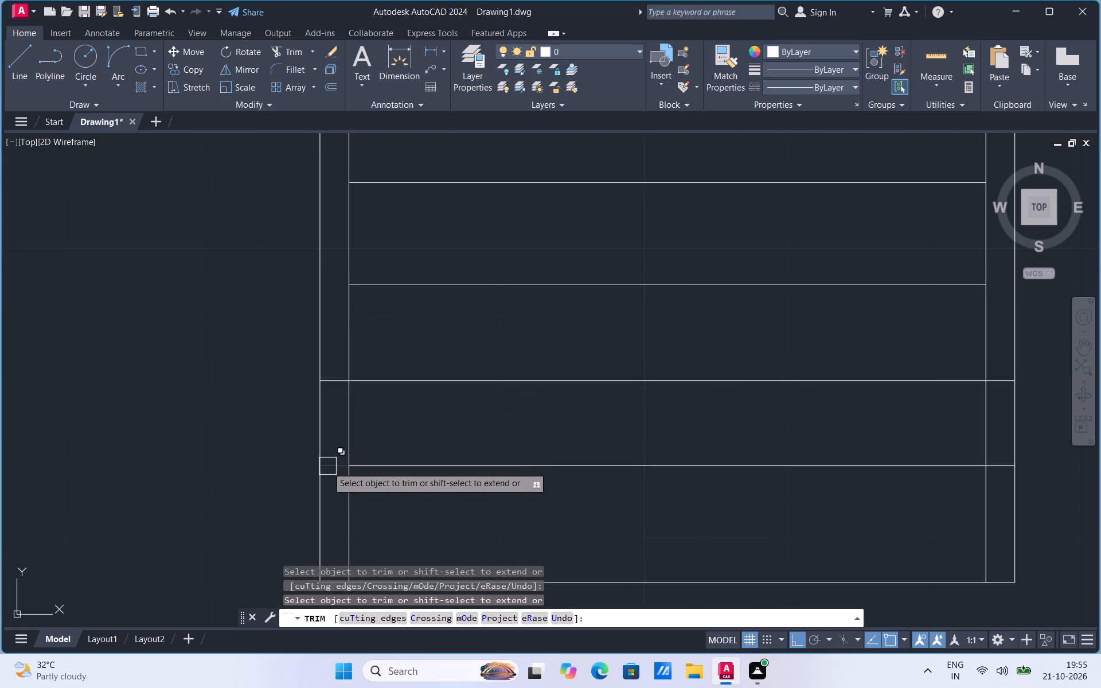
pyautogui.click(331, 465)
pyautogui.click(334, 381)
# Trim the two lower intermediate step lines out of the narrow strip between the two east side lines.
pyautogui.scroll(-1, 245, 456)
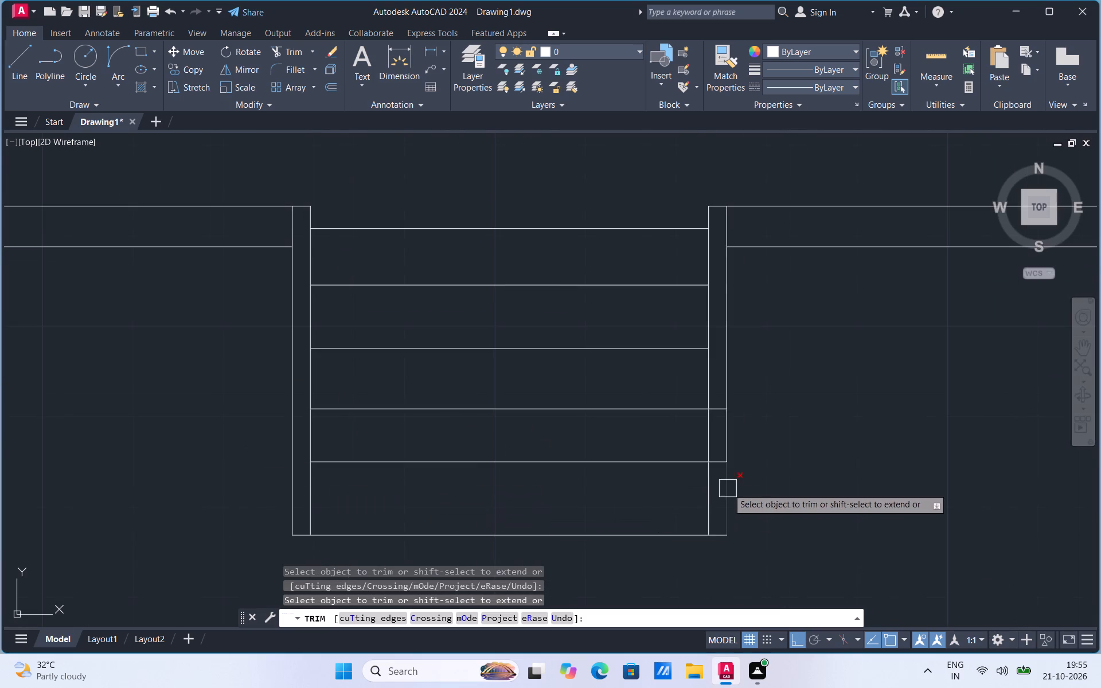
pyautogui.scroll(1, 727, 454)
pyautogui.click(711, 464)
pyautogui.click(711, 387)
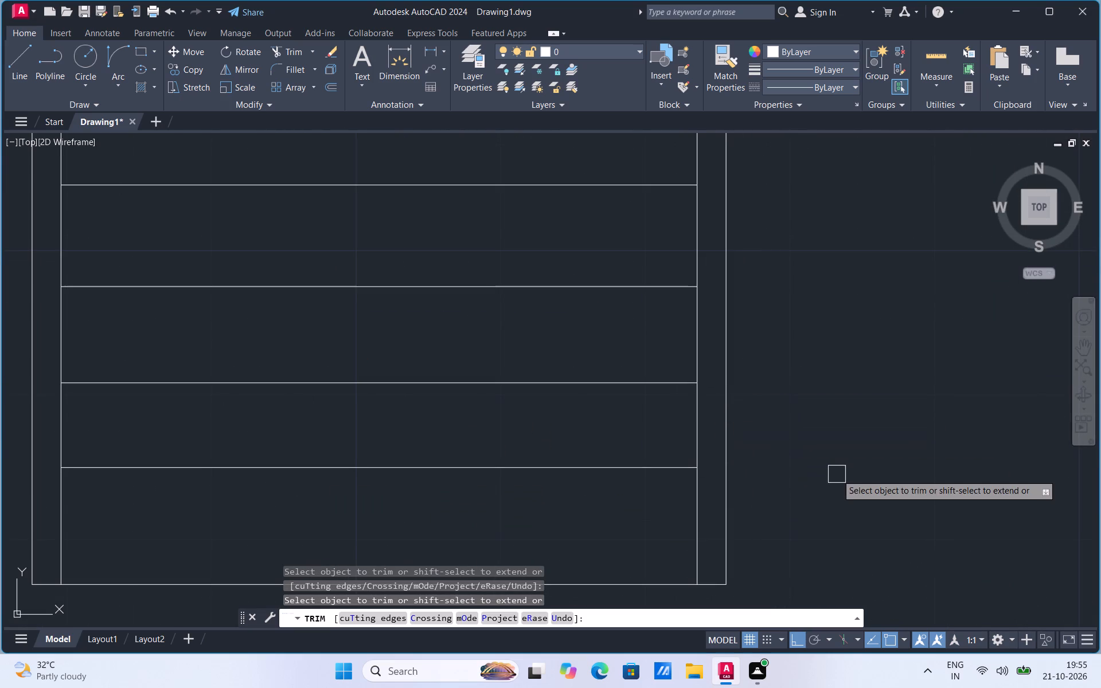
pyautogui.scroll(-1, 837, 478)
pyautogui.press('Escape')
# Move the lowest intermediate step line slightly south in two small moves to even out the step spacing.
pyautogui.click(674, 474)
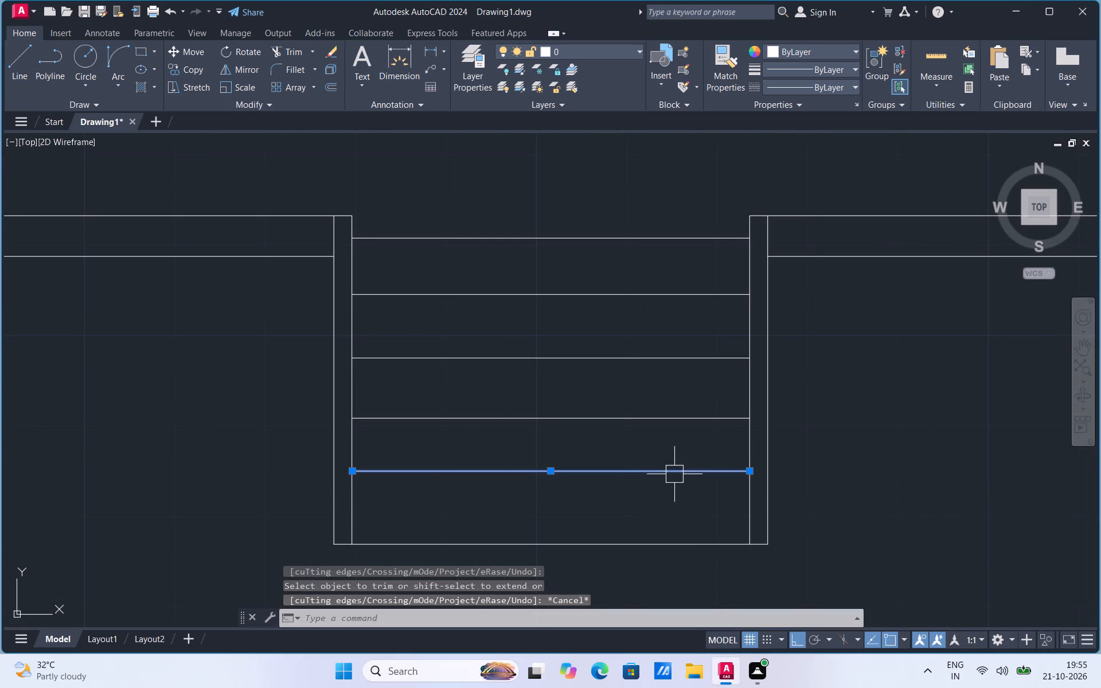
pyautogui.rightClick(674, 474)
pyautogui.click(723, 234)
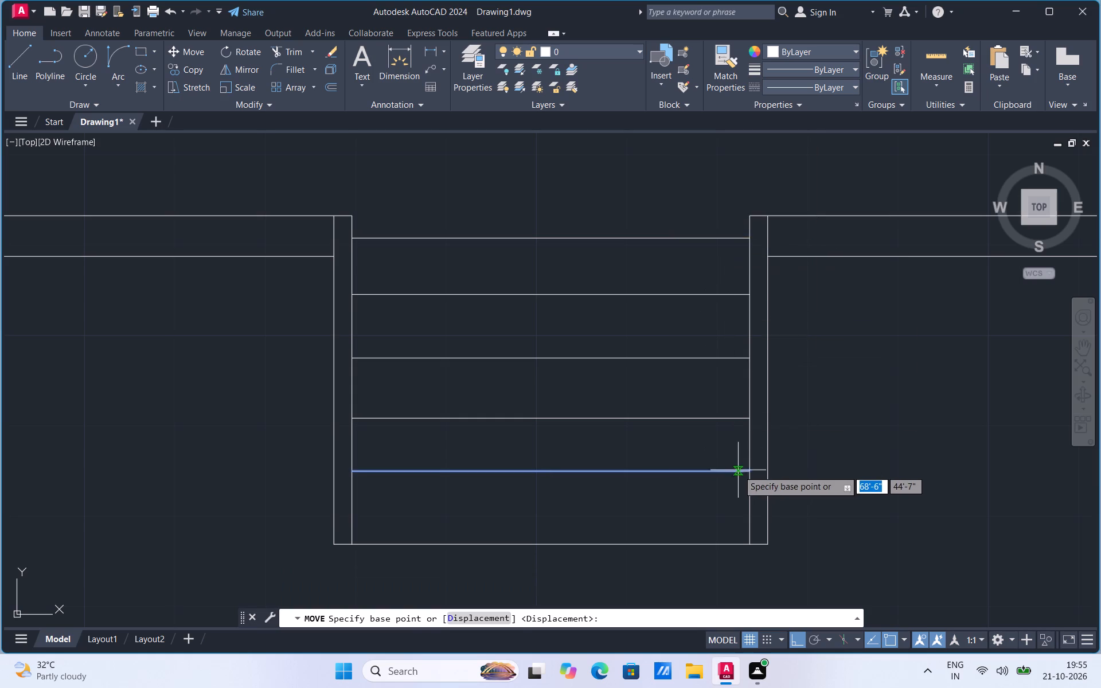
pyautogui.click(747, 471)
pyautogui.click(747, 479)
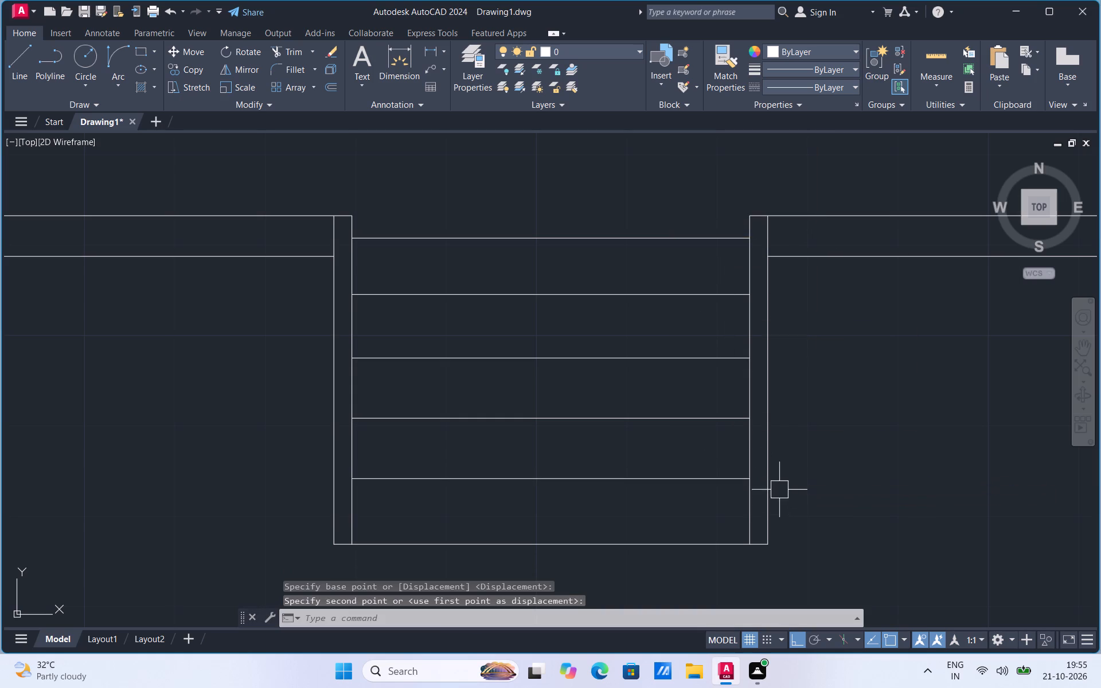
pyautogui.click(670, 479)
pyautogui.rightClick(670, 479)
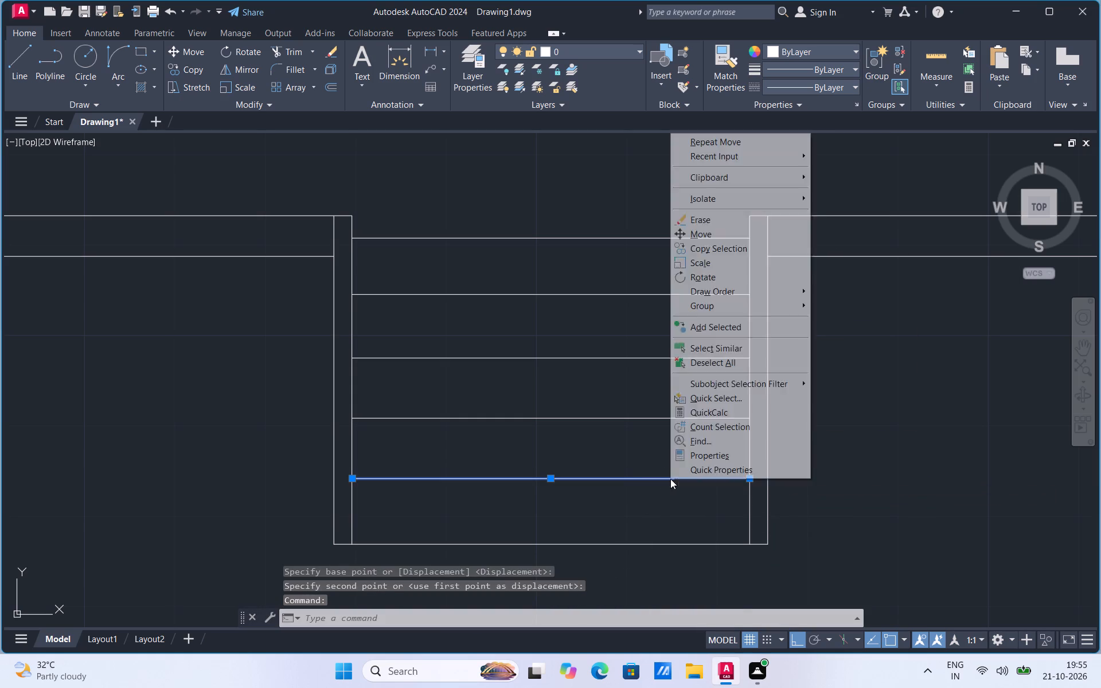
pyautogui.click(713, 239)
pyautogui.click(748, 479)
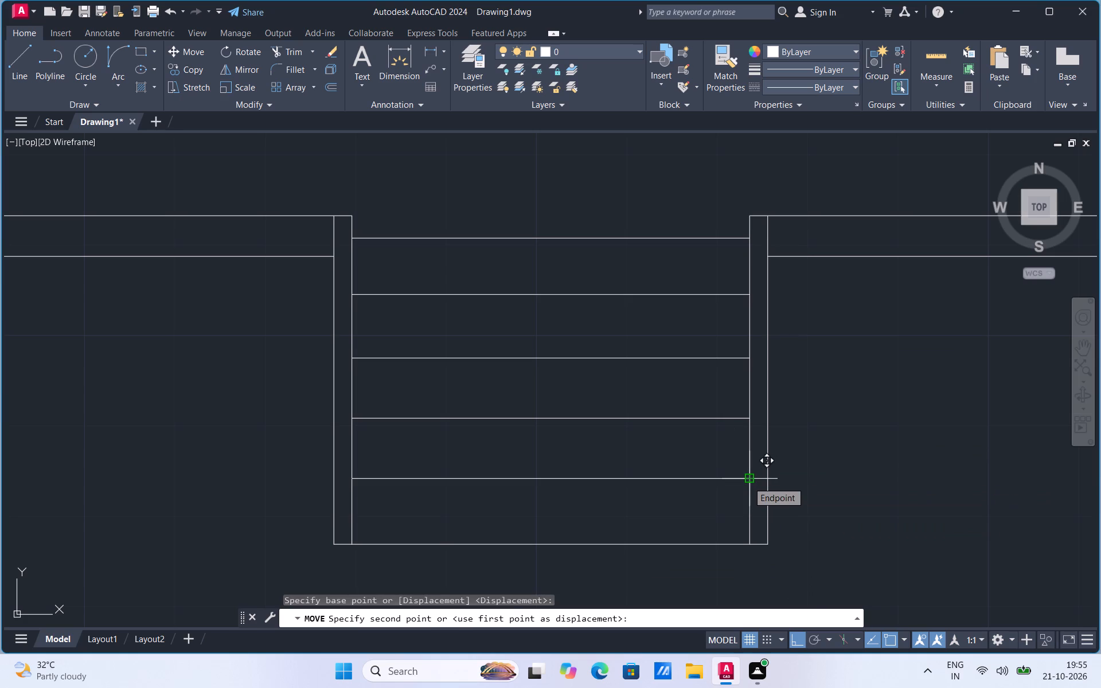
pyautogui.click(748, 482)
# Draw a horizontal line from the steps' southeast corner eastward past the house's east outer wall.
pyautogui.scroll(-3, 575, 549)
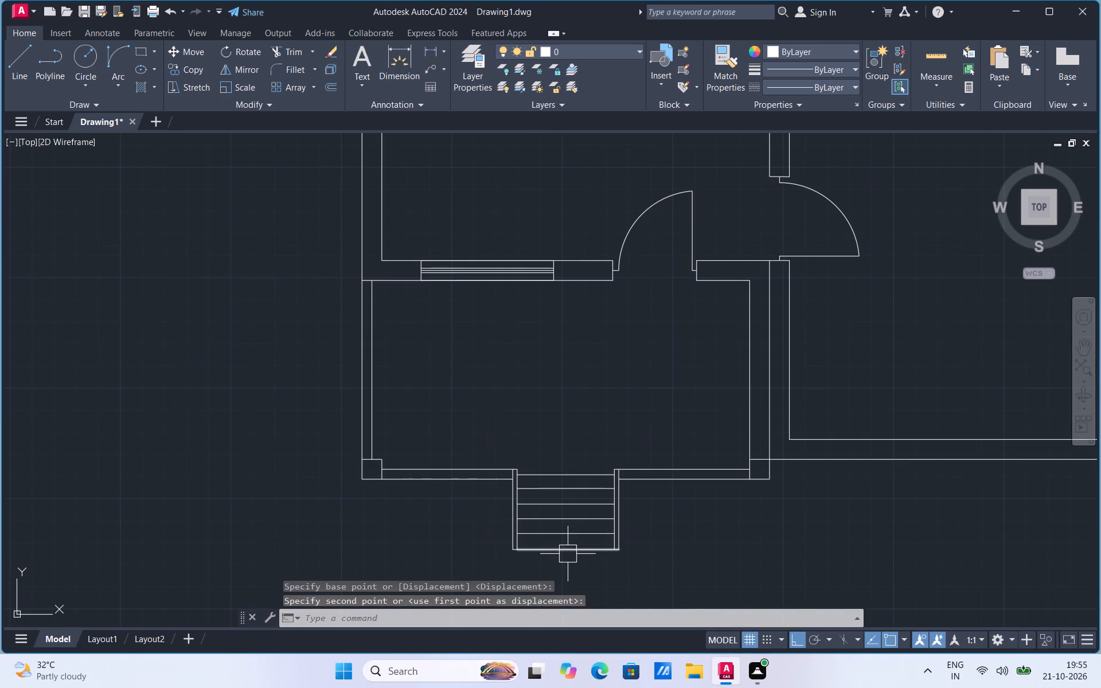
pyautogui.scroll(-2, 486, 390)
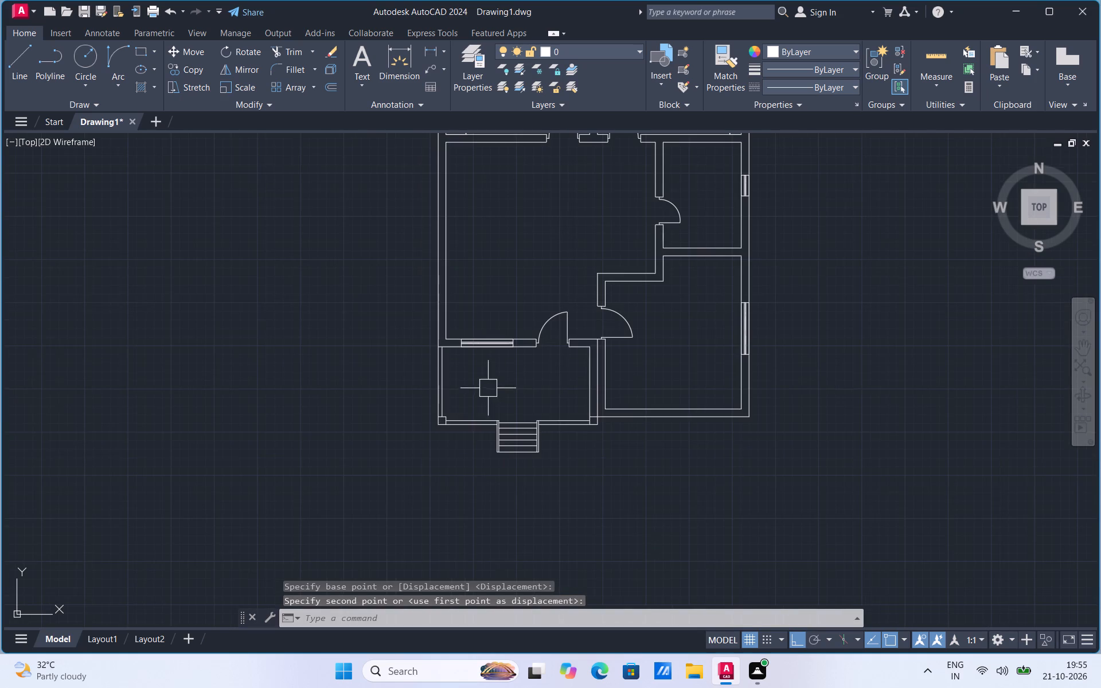
pyautogui.click(18, 58)
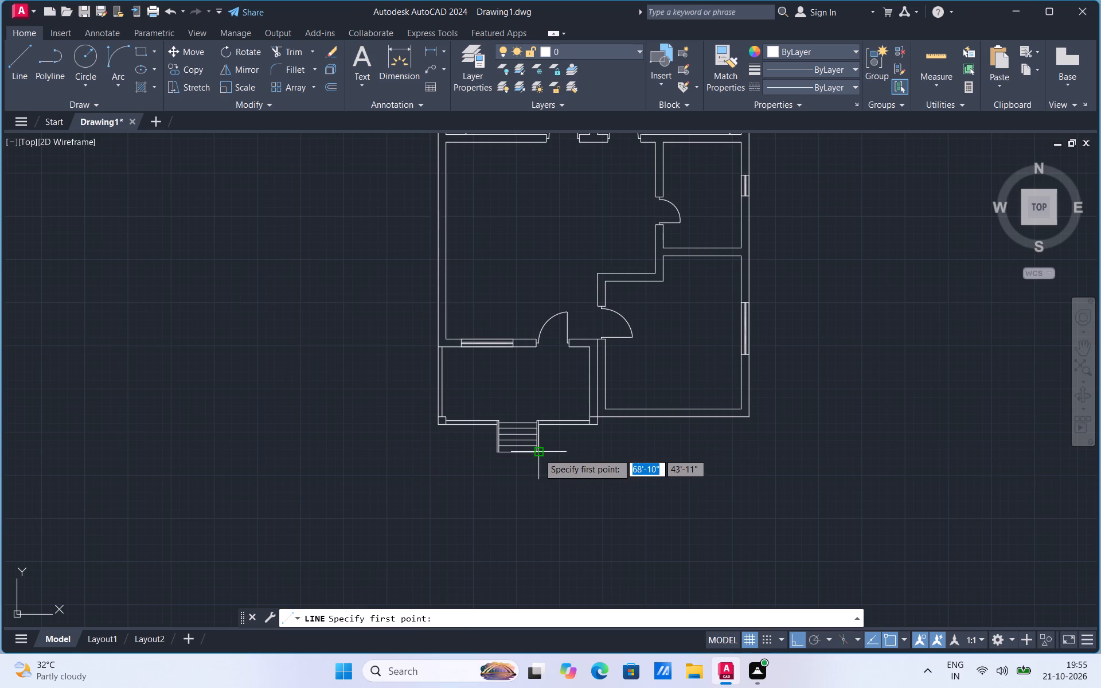
pyautogui.click(538, 453)
pyautogui.click(862, 459)
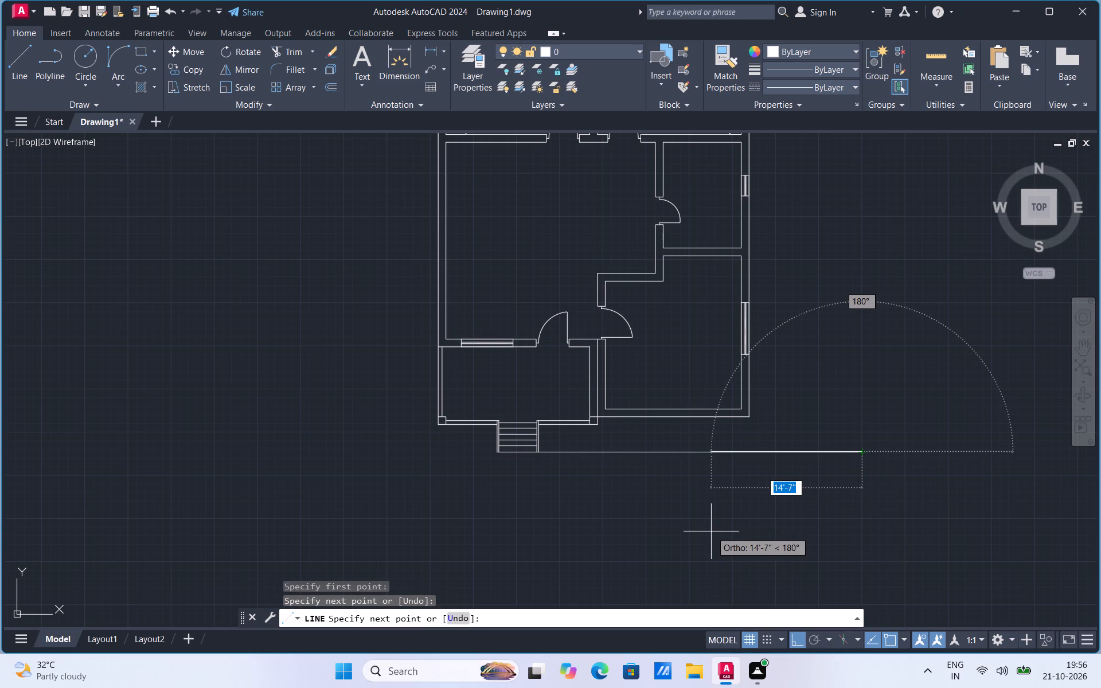
pyautogui.press('Escape')
# Draw a horizontal line about 5'-8" long from the steps' southwest corner west to align with the house's west outer wall.
pyautogui.click(14, 80)
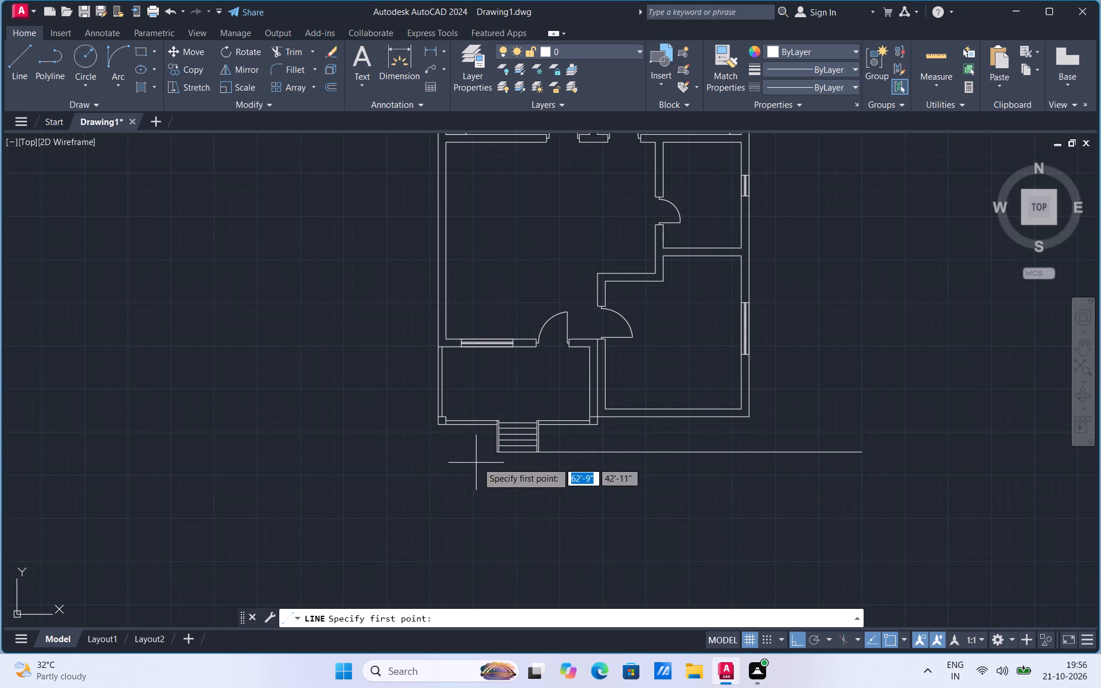
pyautogui.click(494, 455)
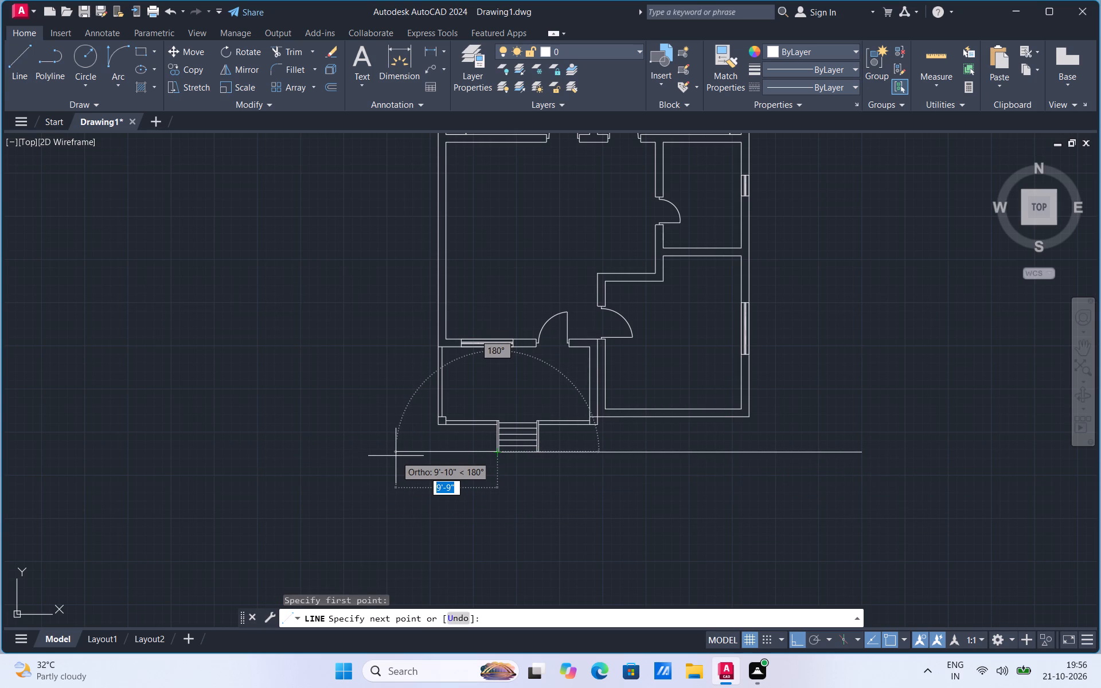
pyautogui.click(442, 452)
pyautogui.press('Escape')
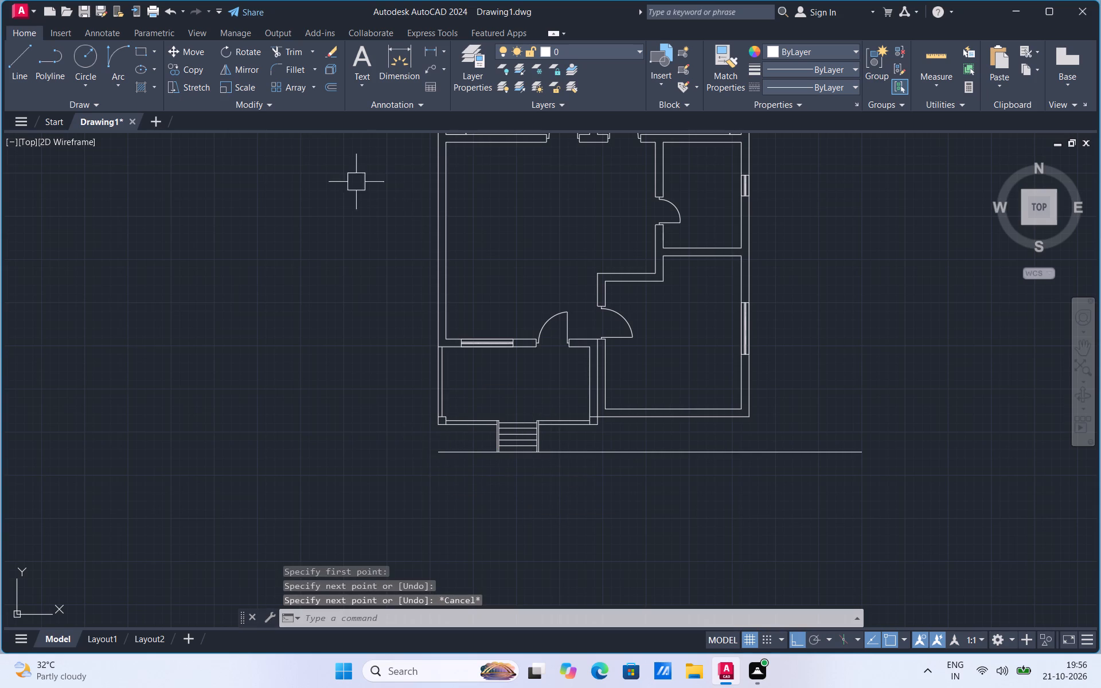
# Trim the eastern line flush with the house's east outer wall using a vertical guide about 3'-5" long, and remove the guide.
pyautogui.click(18, 88)
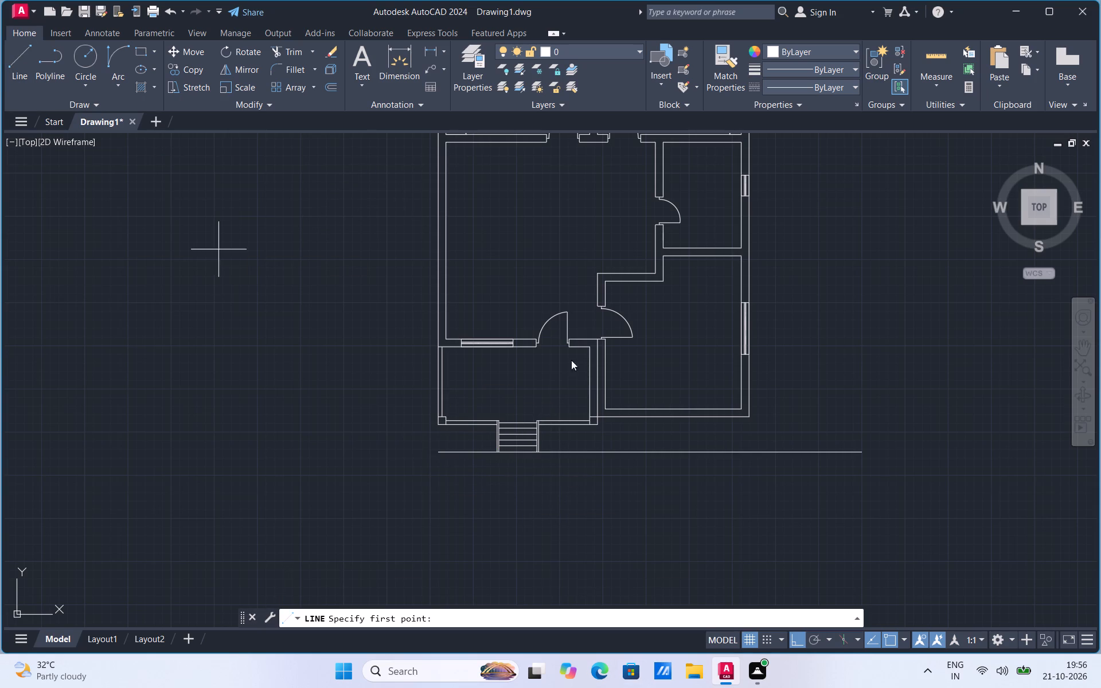
pyautogui.click(748, 415)
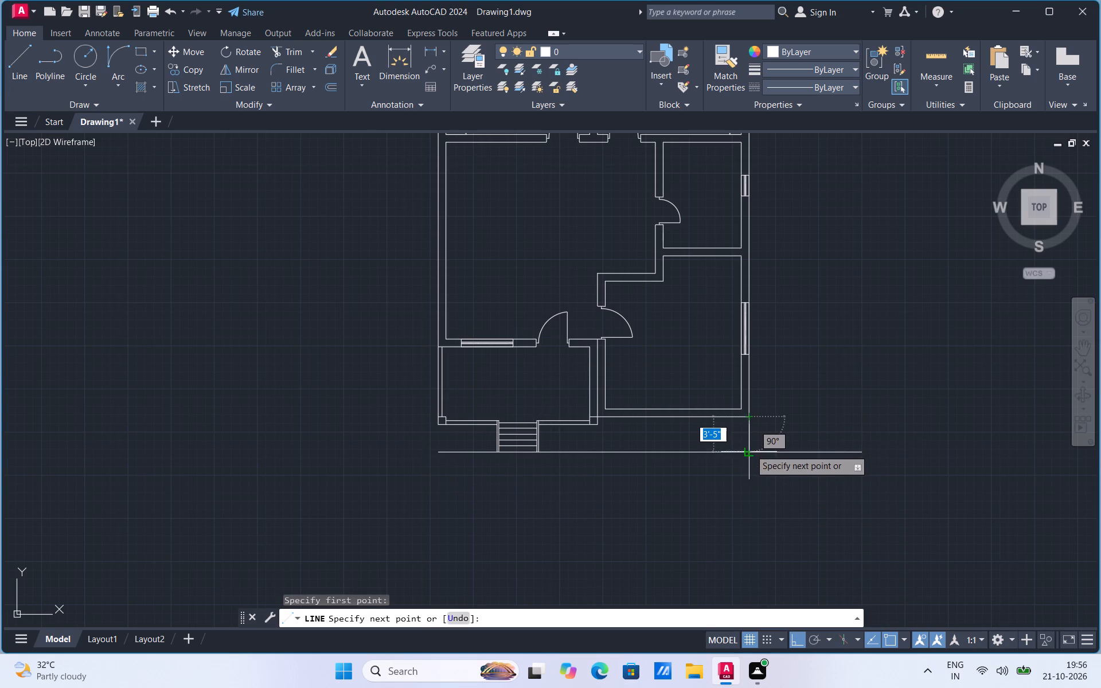
pyautogui.click(751, 451)
pyautogui.click(301, 53)
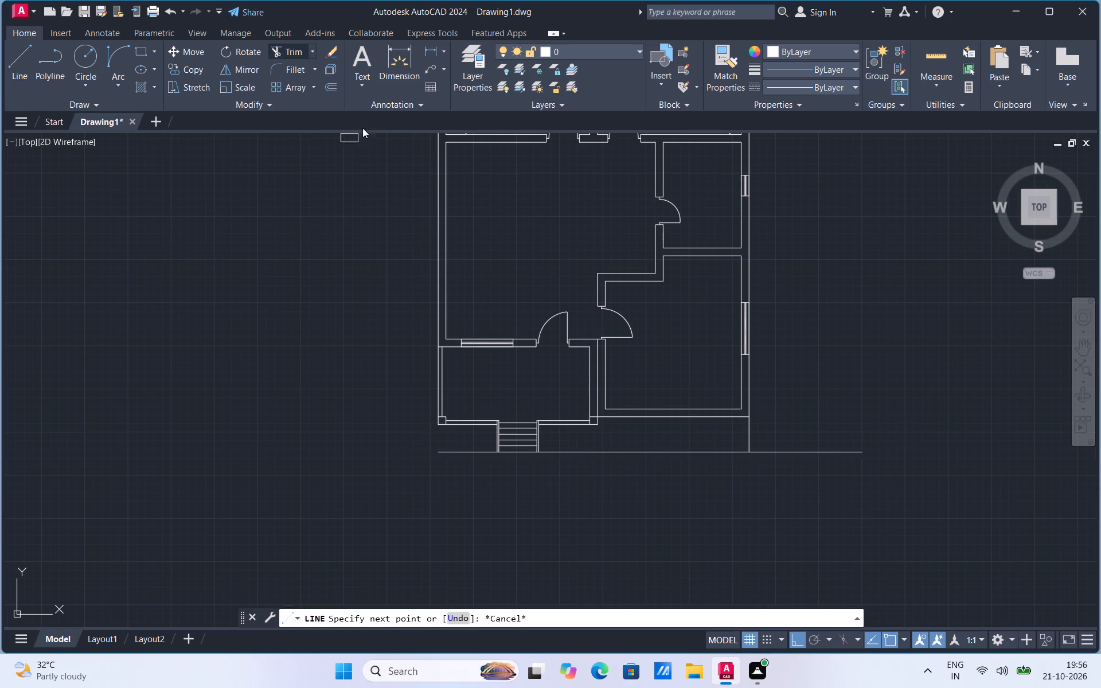
pyautogui.click(840, 449)
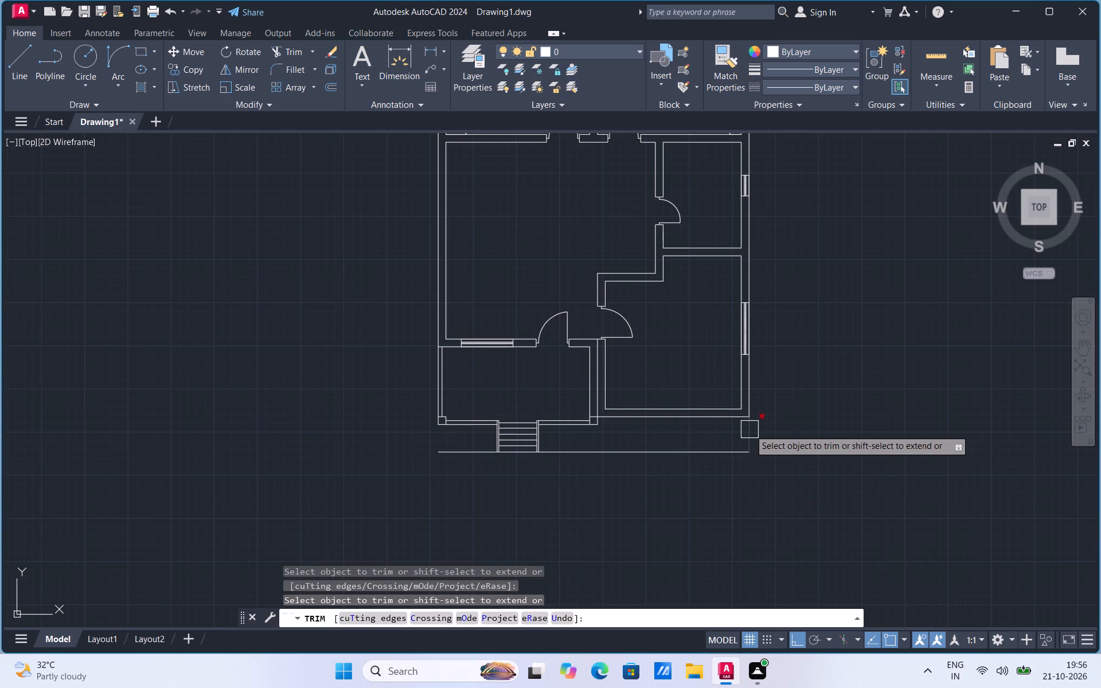
pyautogui.click(749, 429)
pyautogui.press('Escape')
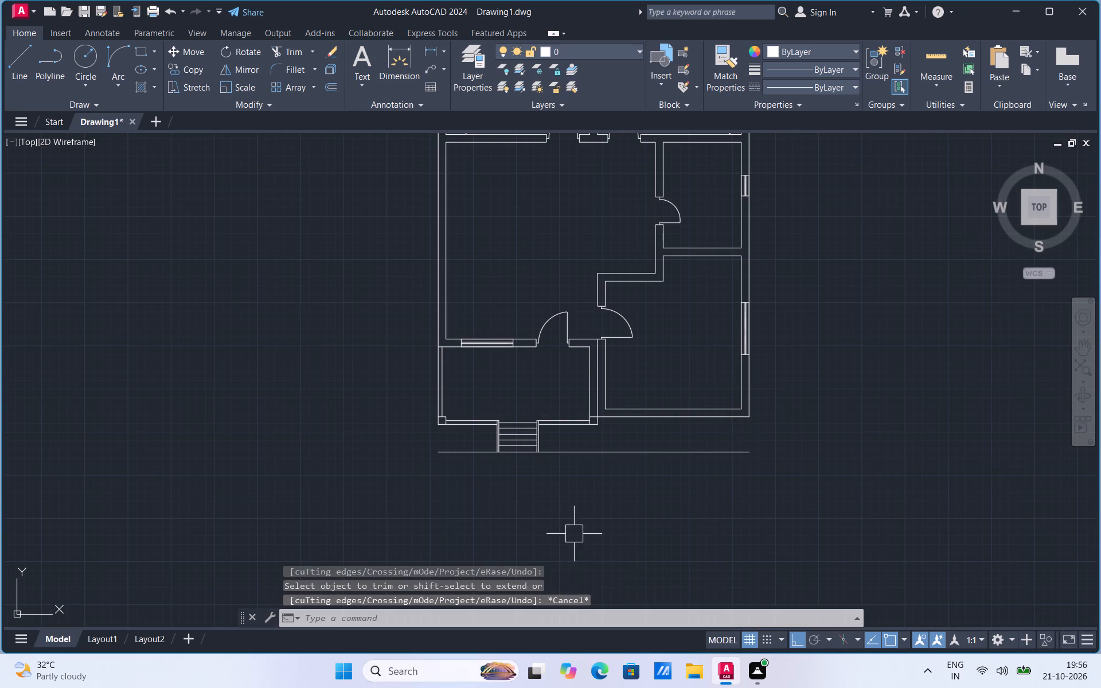
# Copy the full-width front line at the foot of the entrance steps about 4'-0" south.
pyautogui.click(569, 455)
pyautogui.click(479, 455)
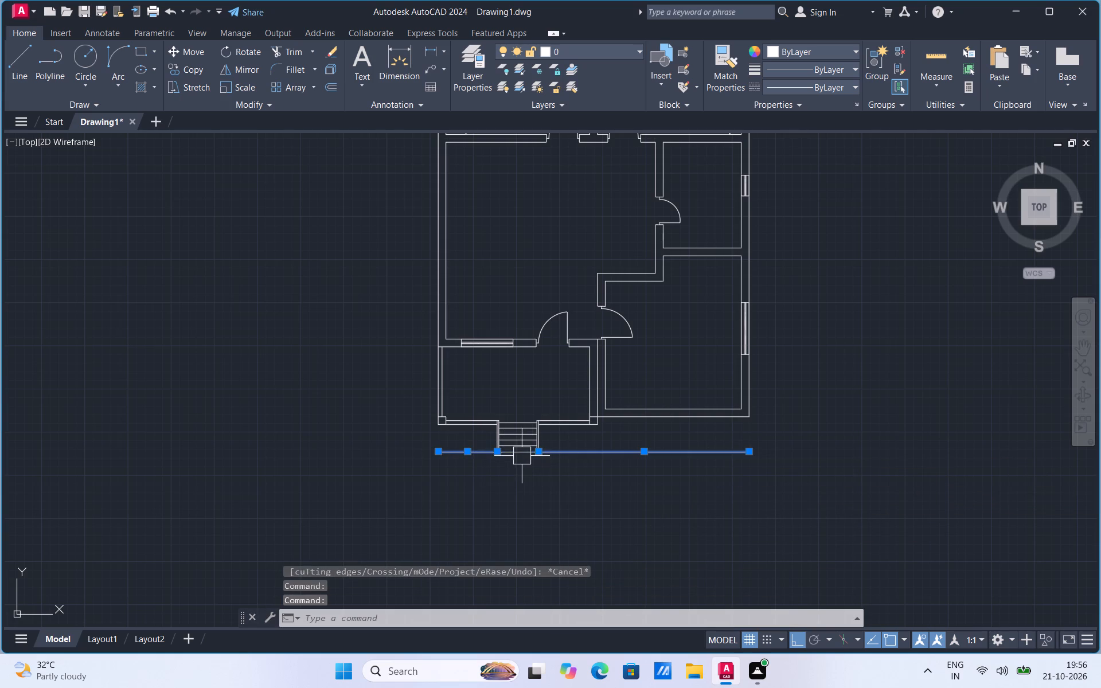
pyautogui.click(522, 456)
pyautogui.rightClick(524, 481)
pyautogui.click(567, 274)
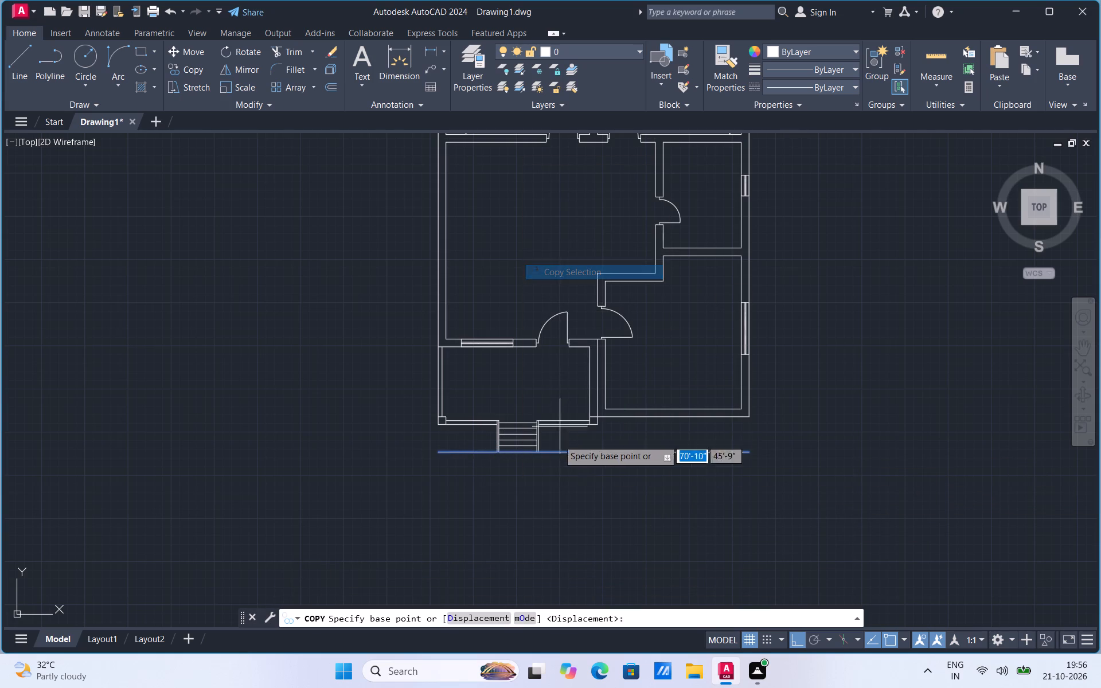
pyautogui.click(542, 456)
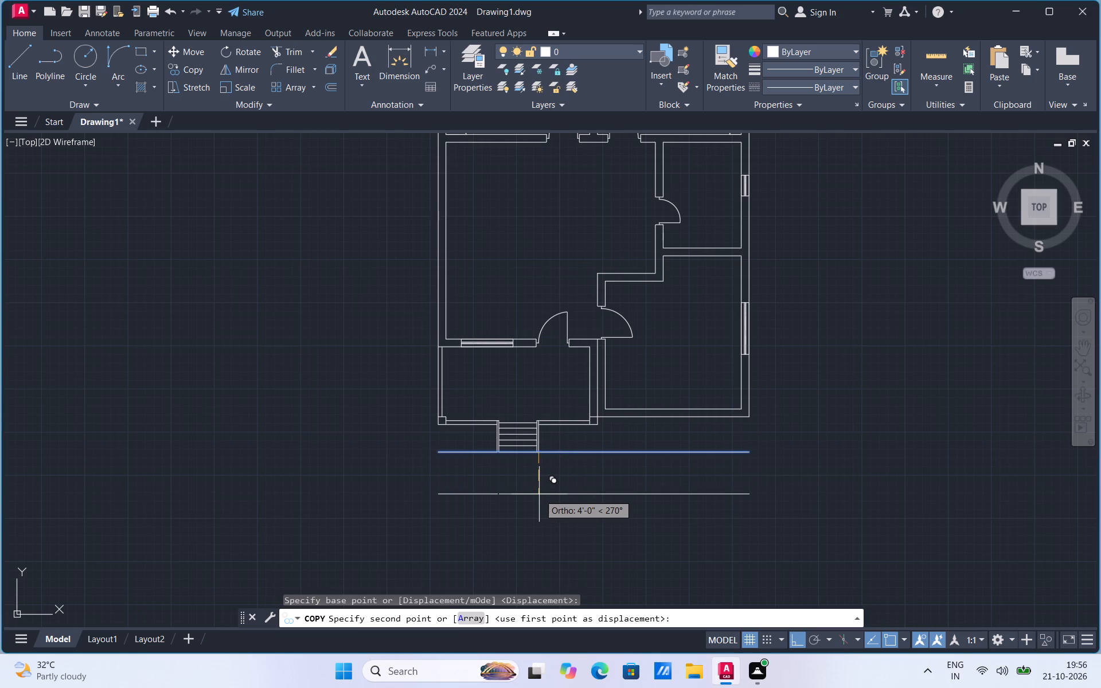
pyautogui.click(539, 494)
pyautogui.scroll(3, 493, 502)
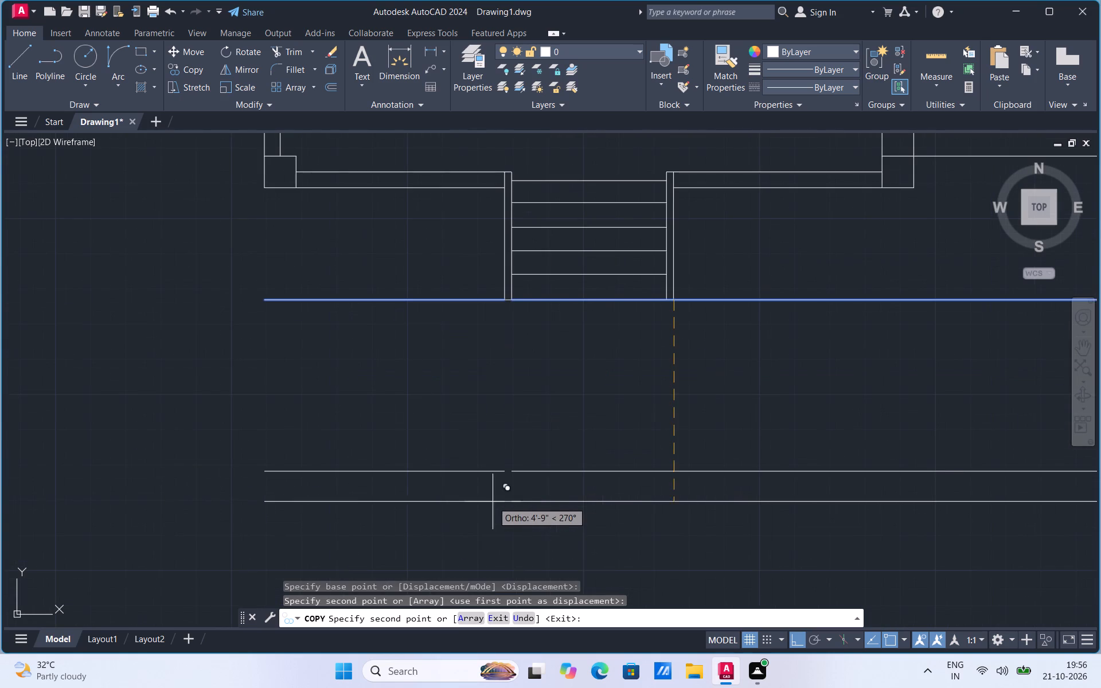
pyautogui.press('Escape')
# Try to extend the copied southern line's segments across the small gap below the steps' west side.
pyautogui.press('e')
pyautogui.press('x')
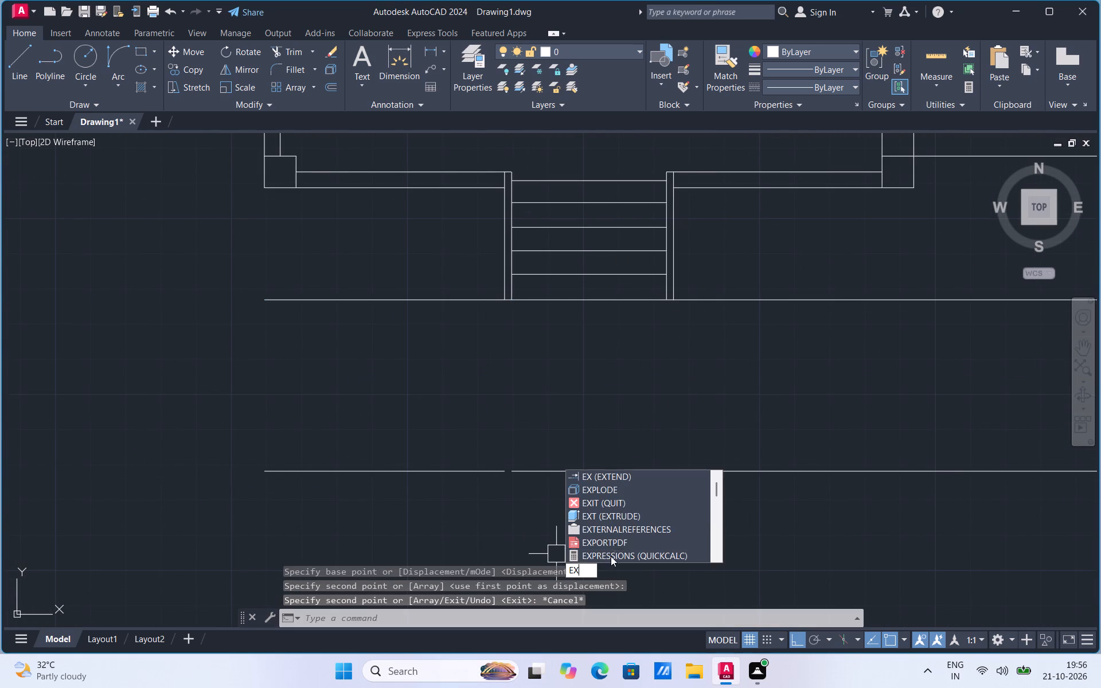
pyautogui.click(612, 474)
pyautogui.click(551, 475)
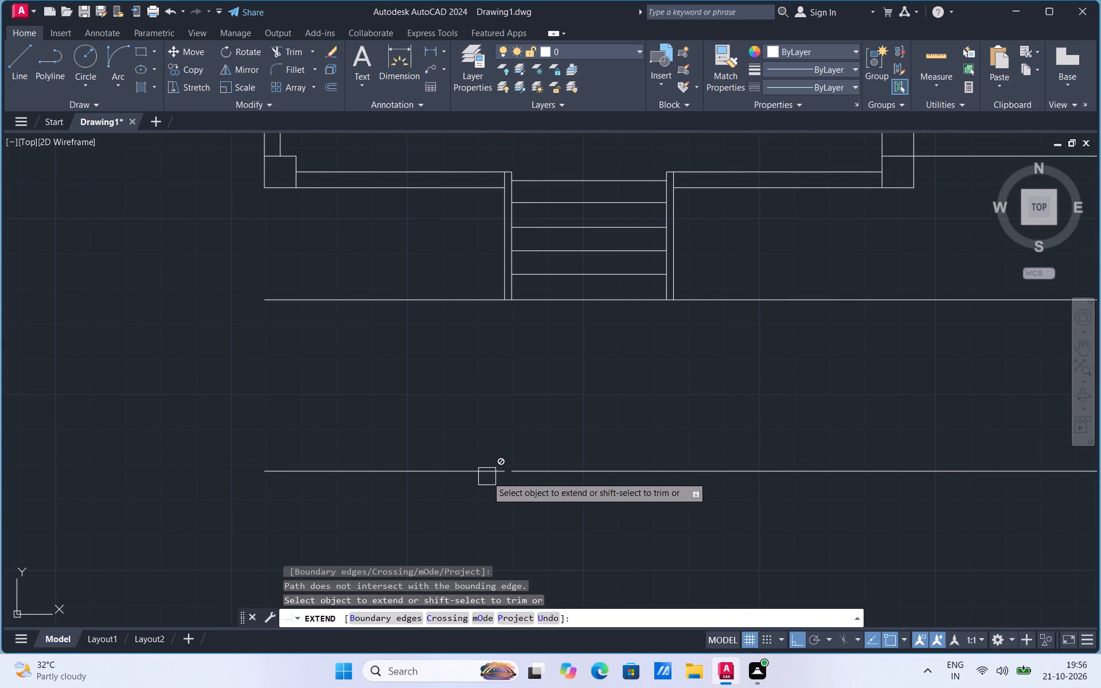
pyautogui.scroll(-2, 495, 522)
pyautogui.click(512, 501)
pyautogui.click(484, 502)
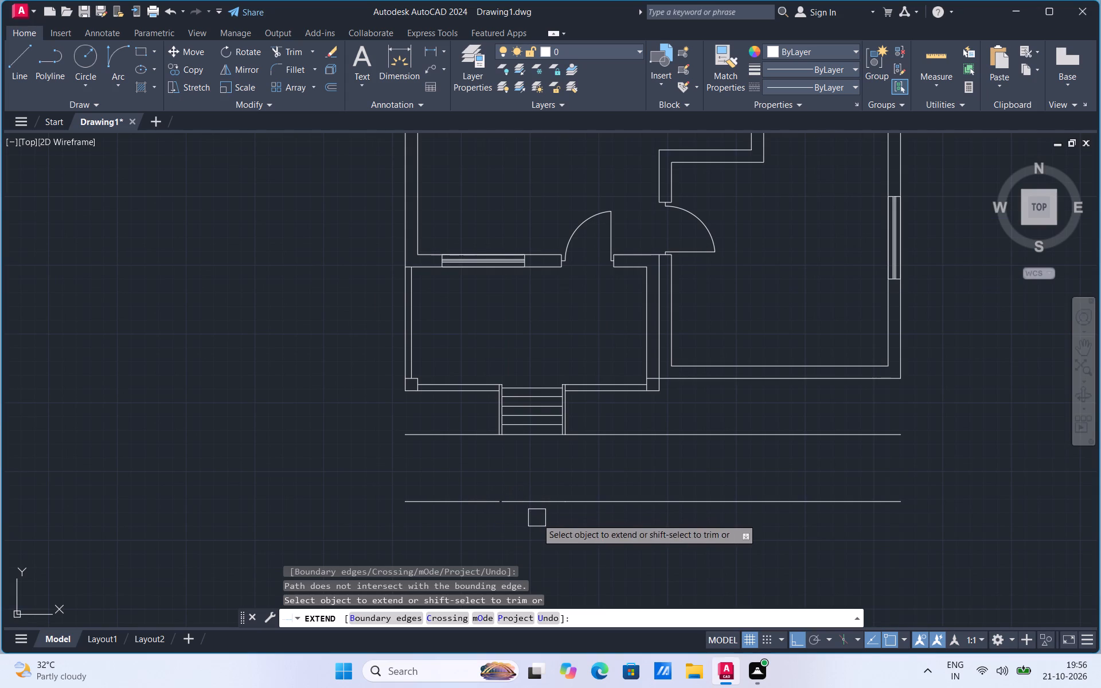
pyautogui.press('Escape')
# Draw a short horizontal line bridging the gap in the southern line below the steps' west side.
pyautogui.scroll(1, 512, 514)
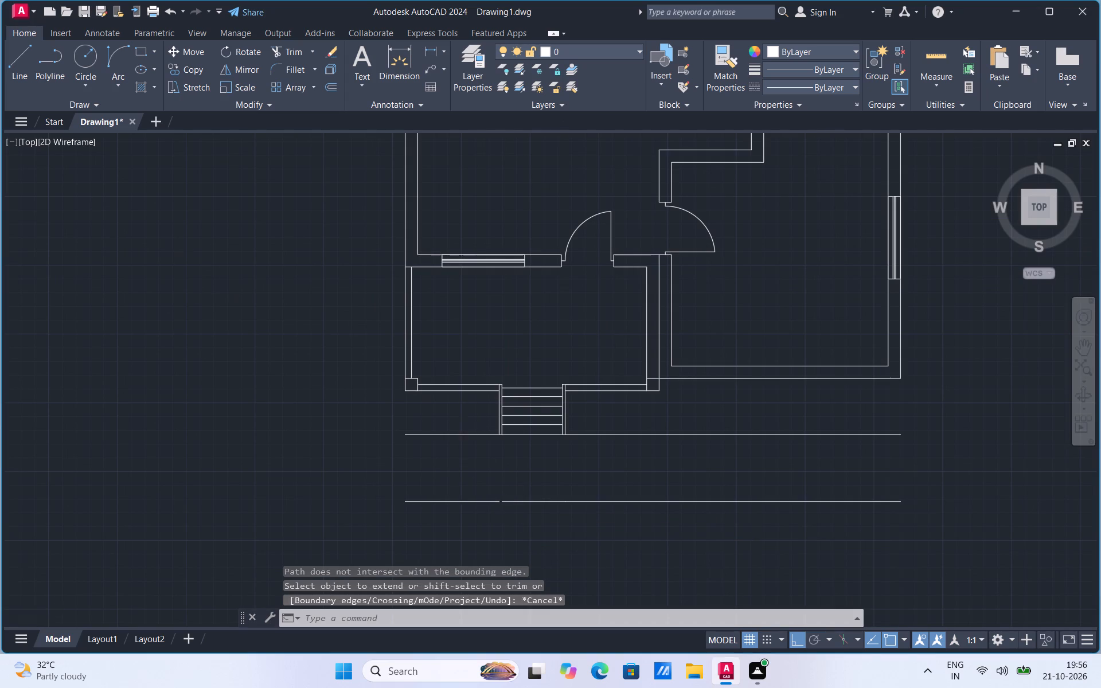
pyautogui.scroll(2, 512, 514)
pyautogui.click(18, 69)
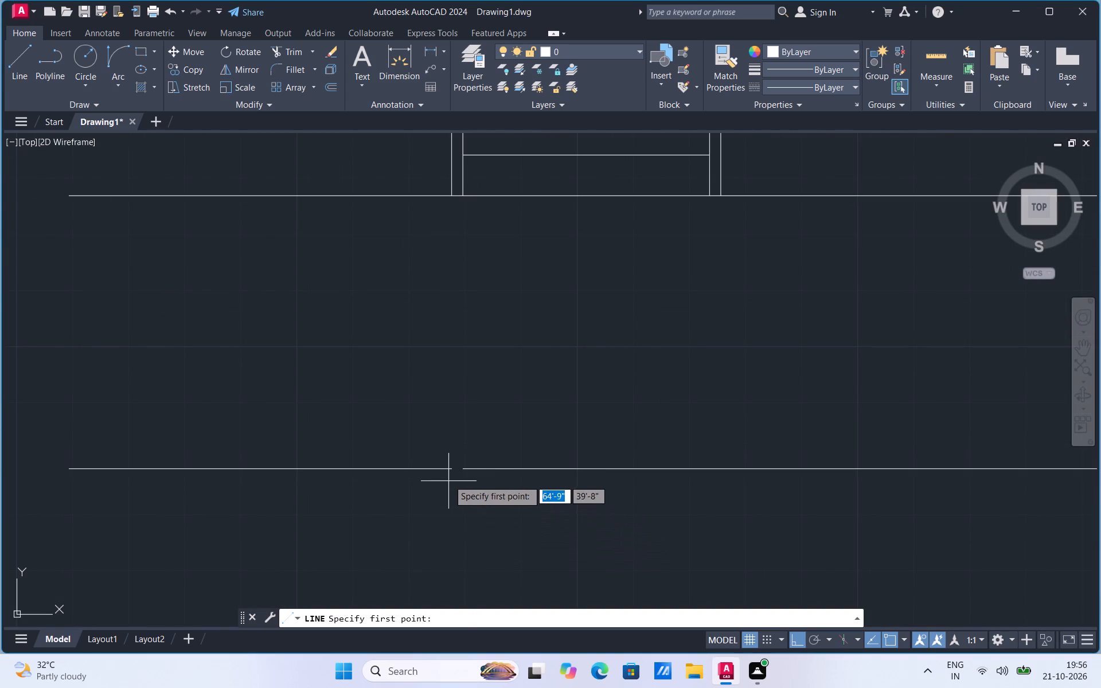
pyautogui.click(450, 472)
pyautogui.click(462, 471)
pyautogui.press('Escape')
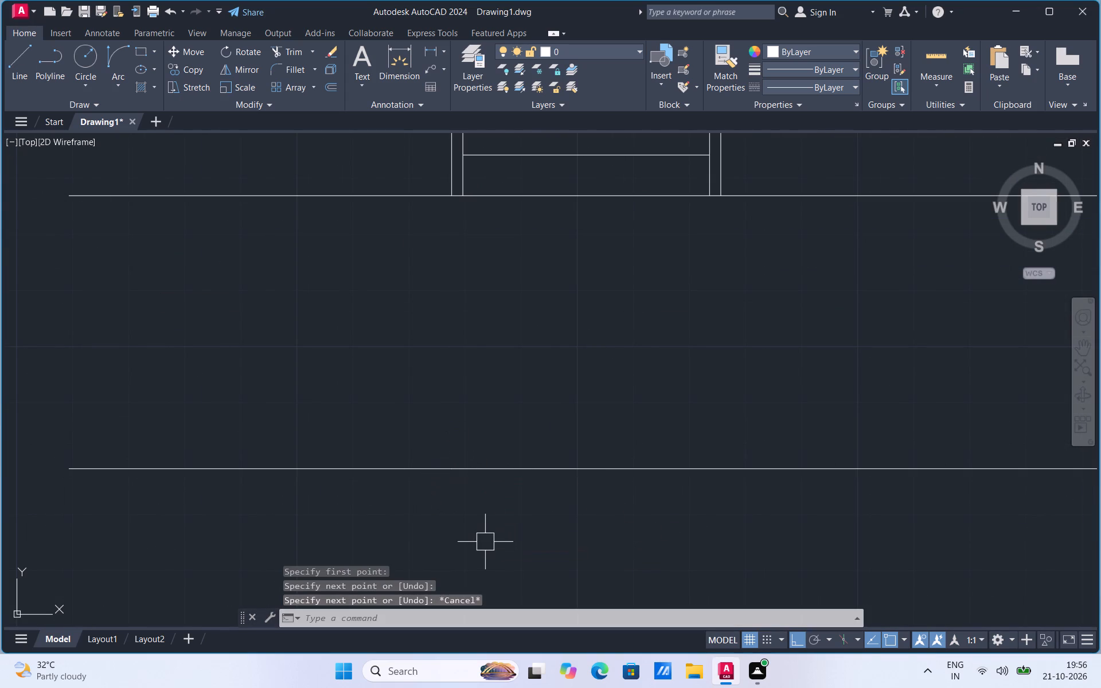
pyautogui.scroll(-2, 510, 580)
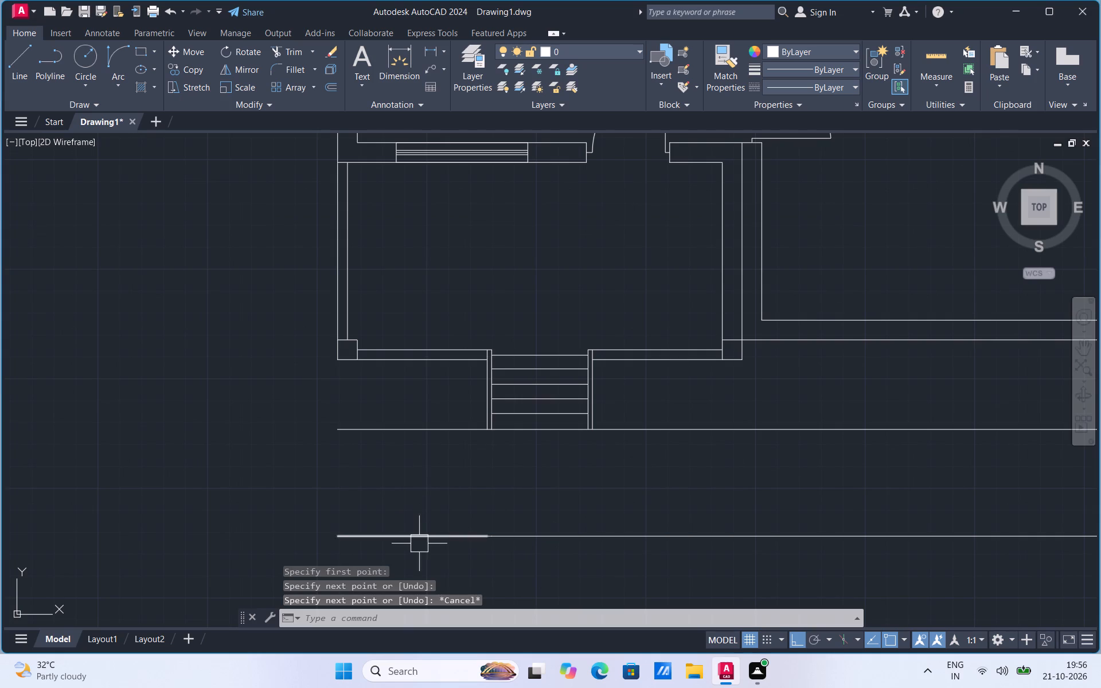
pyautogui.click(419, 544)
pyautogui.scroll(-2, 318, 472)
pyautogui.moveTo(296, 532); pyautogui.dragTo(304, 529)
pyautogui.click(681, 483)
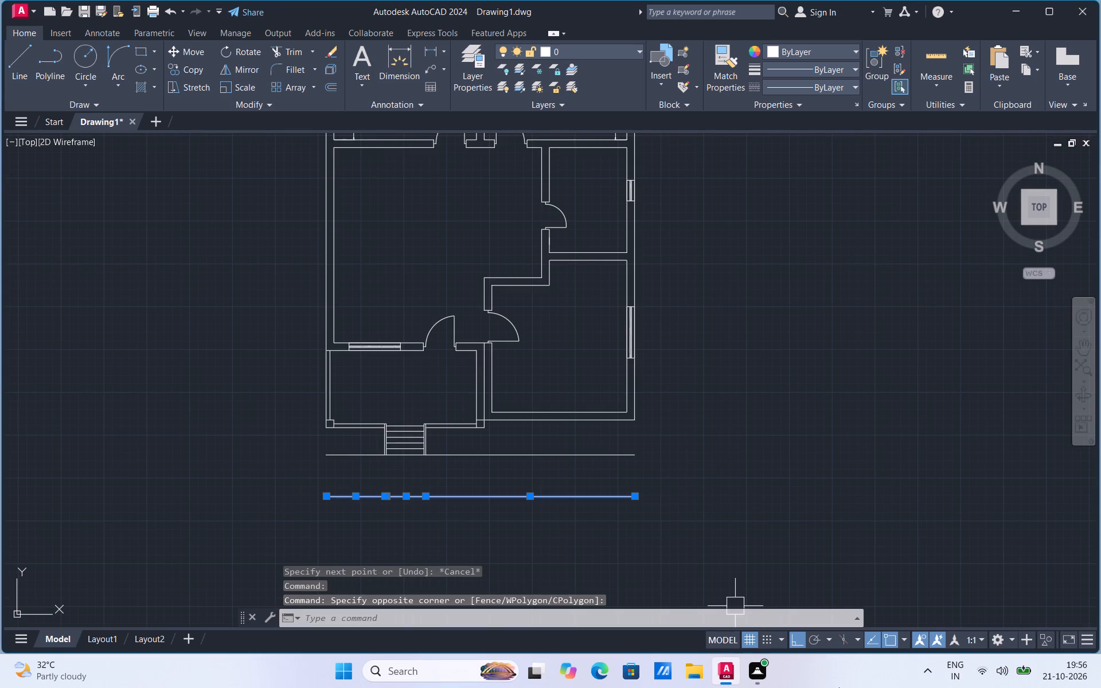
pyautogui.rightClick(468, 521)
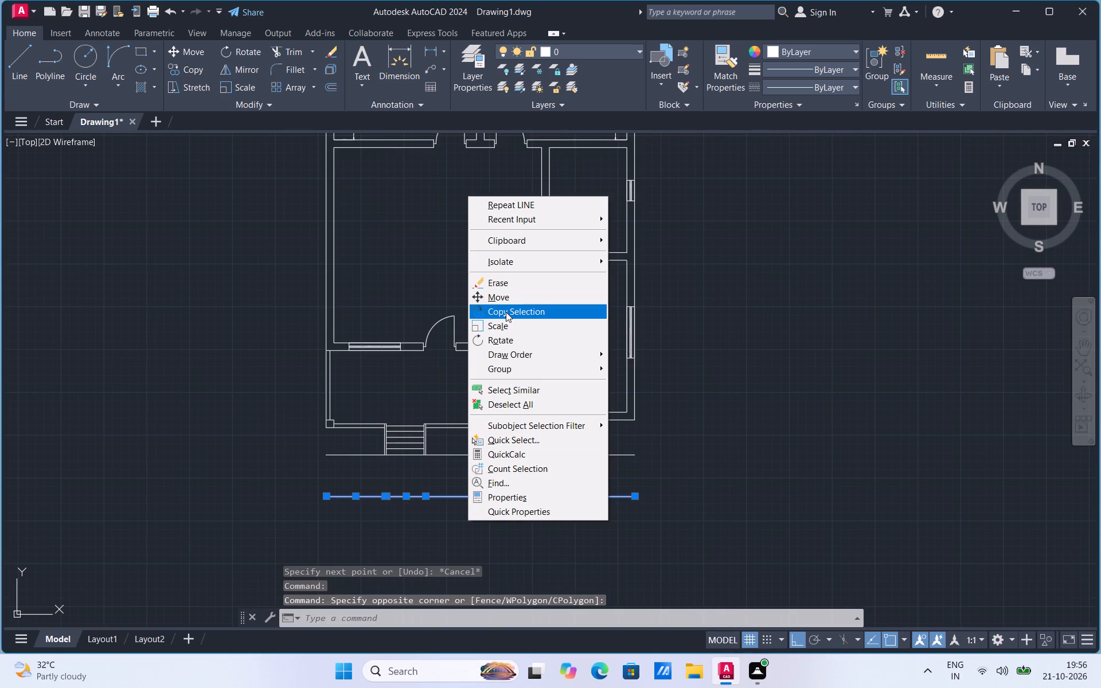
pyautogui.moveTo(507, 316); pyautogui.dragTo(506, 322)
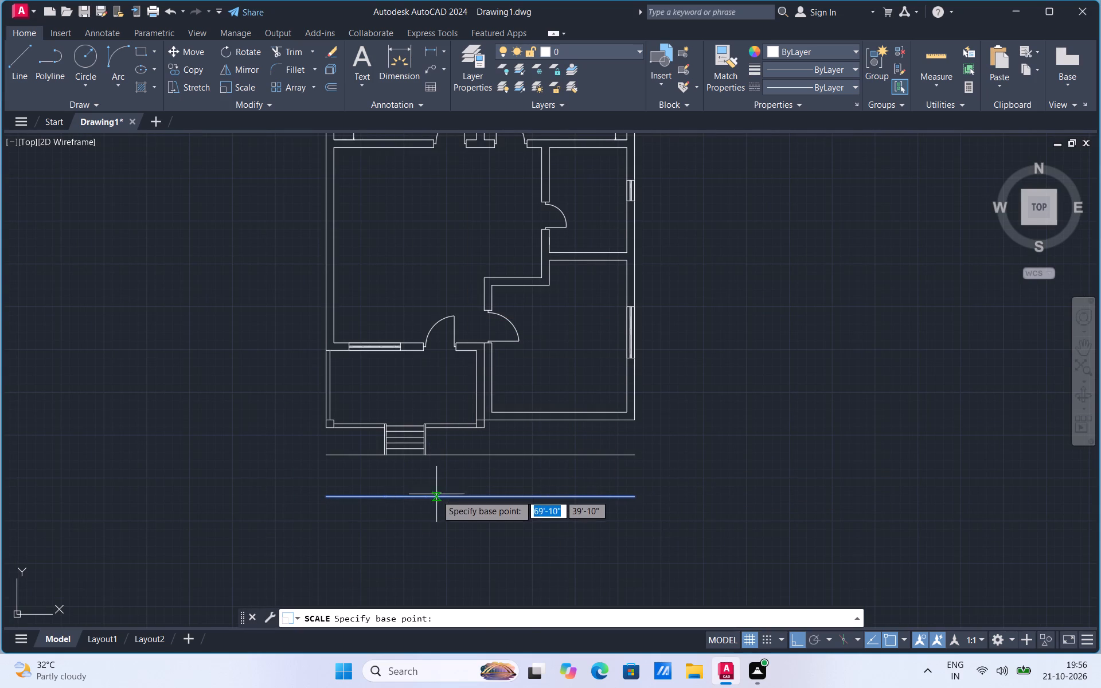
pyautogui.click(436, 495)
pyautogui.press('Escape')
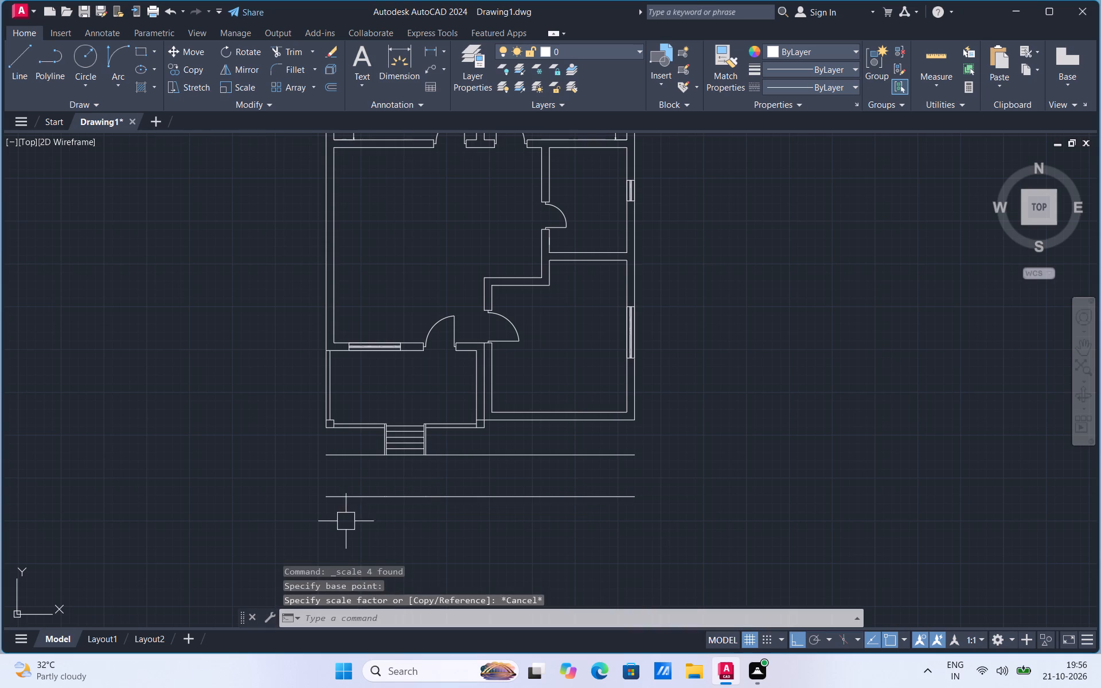
# Copy the whole southernmost line north twice, about 2'-1" and 1'-9" away, to form a narrow strip between the two front lines.
pyautogui.click(307, 522)
pyautogui.click(659, 480)
pyautogui.moveTo(659, 480); pyautogui.dragTo(657, 487, button='right')
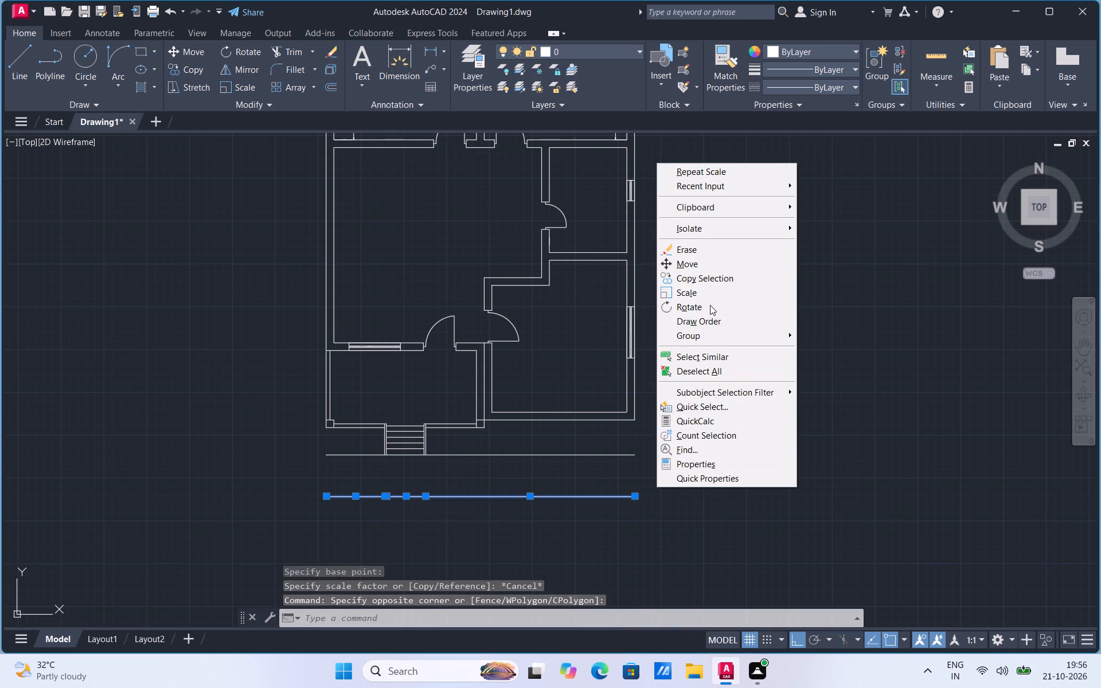
pyautogui.click(715, 280)
pyautogui.click(635, 498)
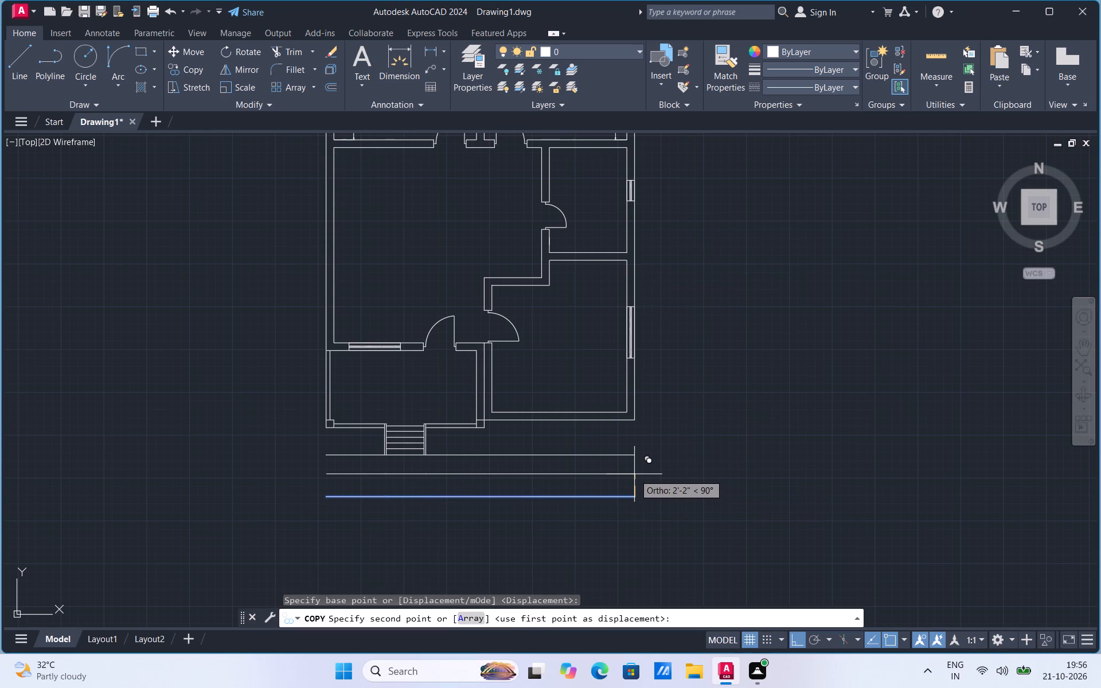
pyautogui.scroll(2, 634, 474)
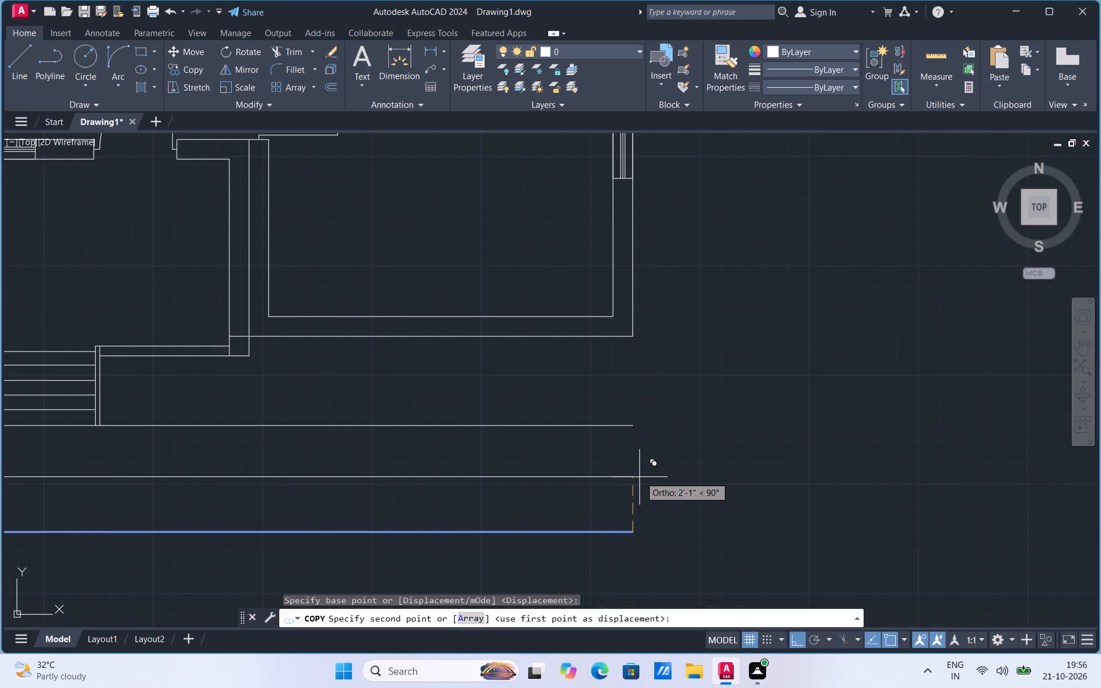
pyautogui.click(632, 475)
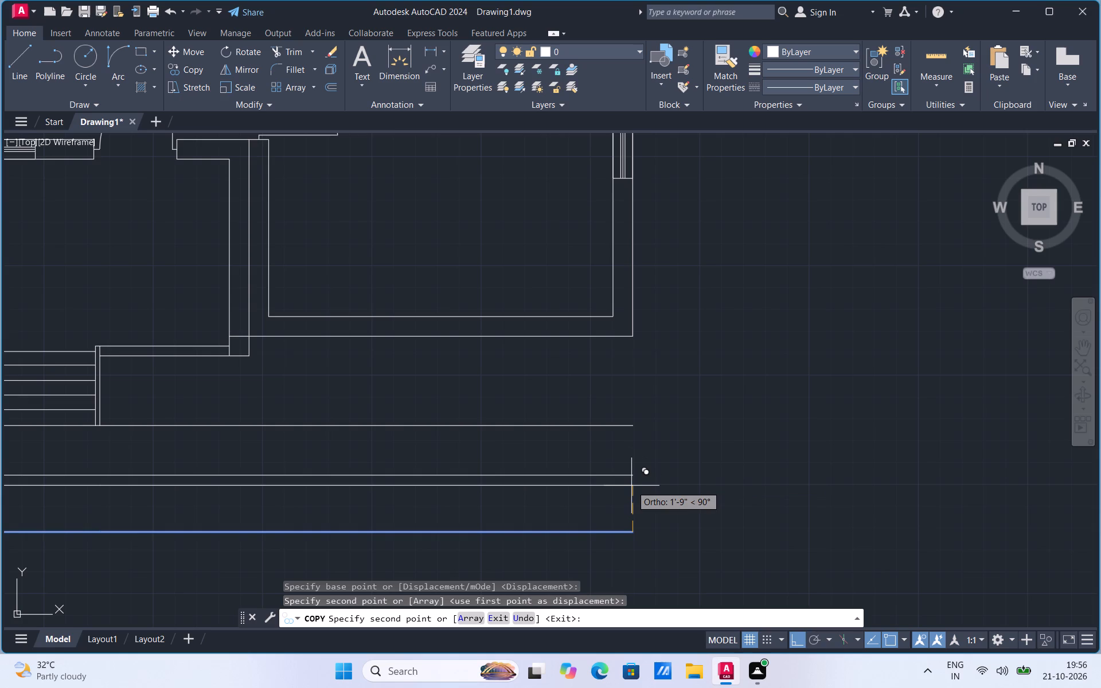
pyautogui.click(631, 484)
pyautogui.scroll(-2, 778, 483)
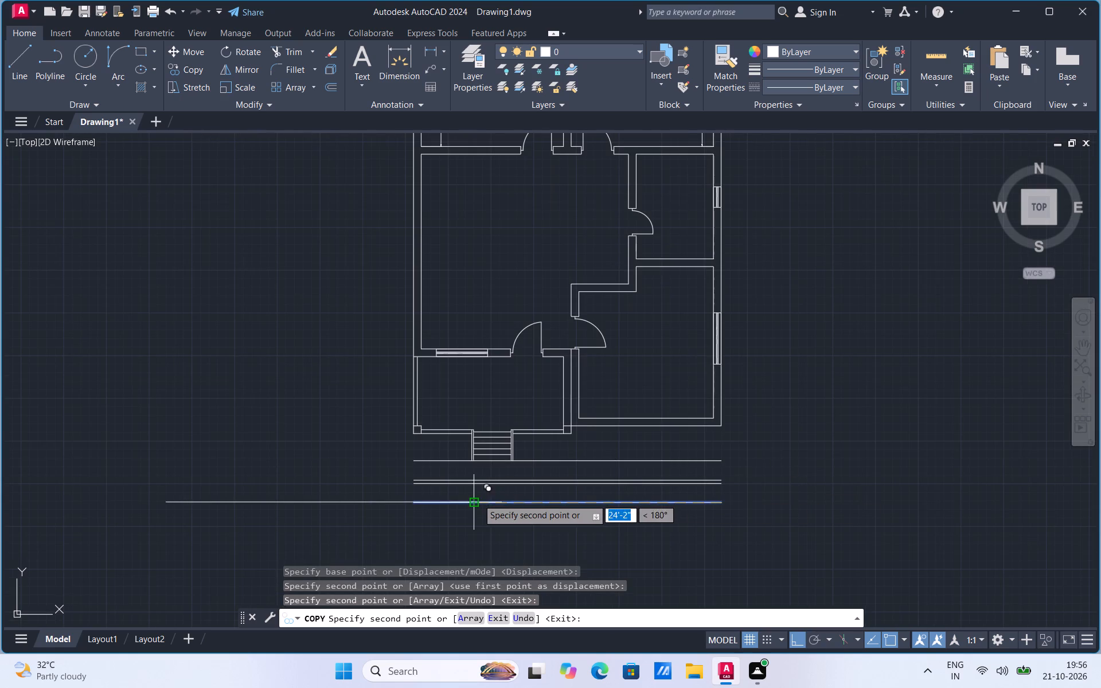
pyautogui.scroll(2, 478, 499)
pyautogui.press('Escape')
# Close the west end of the narrow strip with a short vertical line joining its two long lines.
pyautogui.click(14, 82)
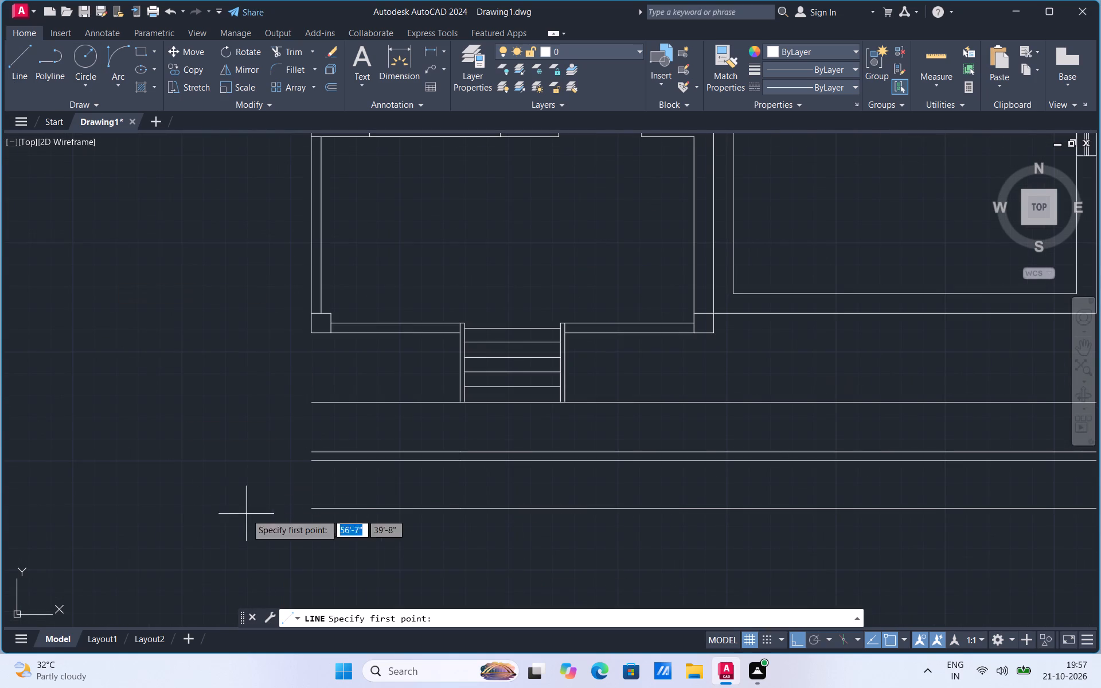
pyautogui.click(310, 465)
pyautogui.click(311, 450)
pyautogui.scroll(2, 348, 468)
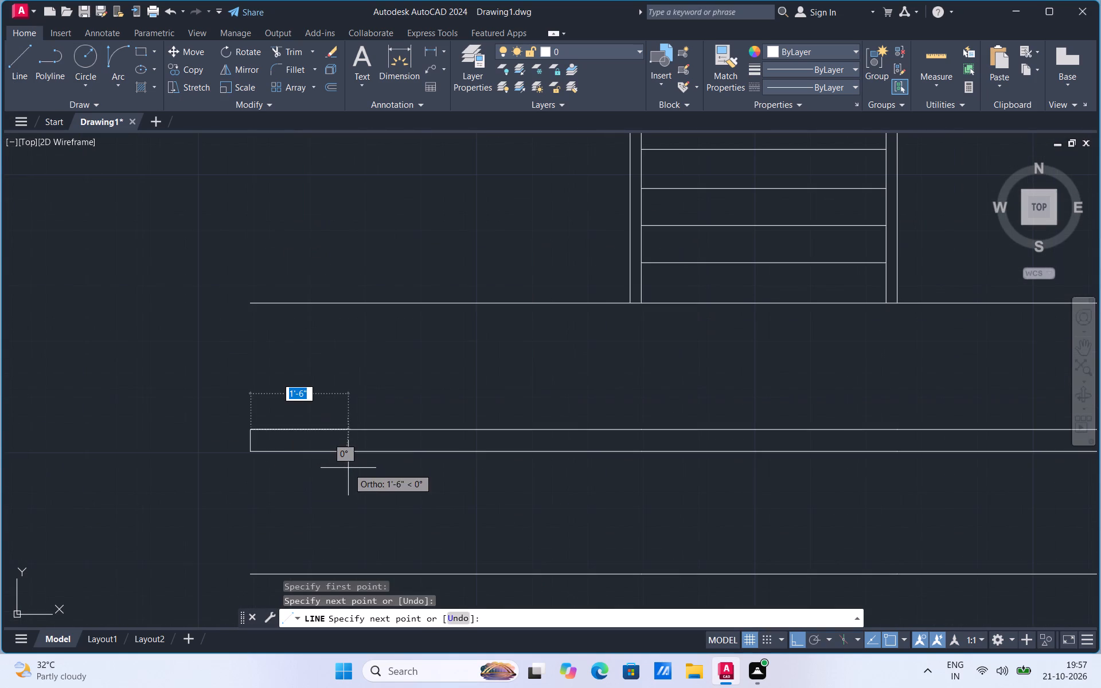
pyautogui.press('`')
pyautogui.press('Escape')
# Copy the strip's short west end line to its east end, using the upper endpoints for alignment.
pyautogui.scroll(1, 249, 442)
pyautogui.click(249, 439)
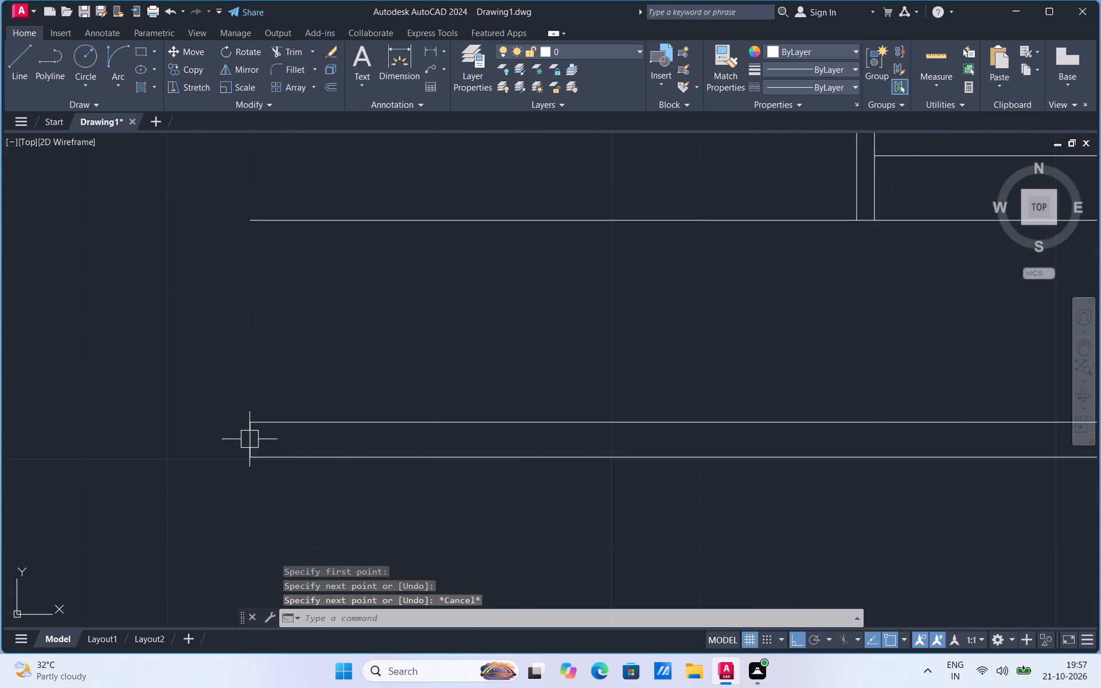
pyautogui.rightClick(249, 439)
pyautogui.click(290, 213)
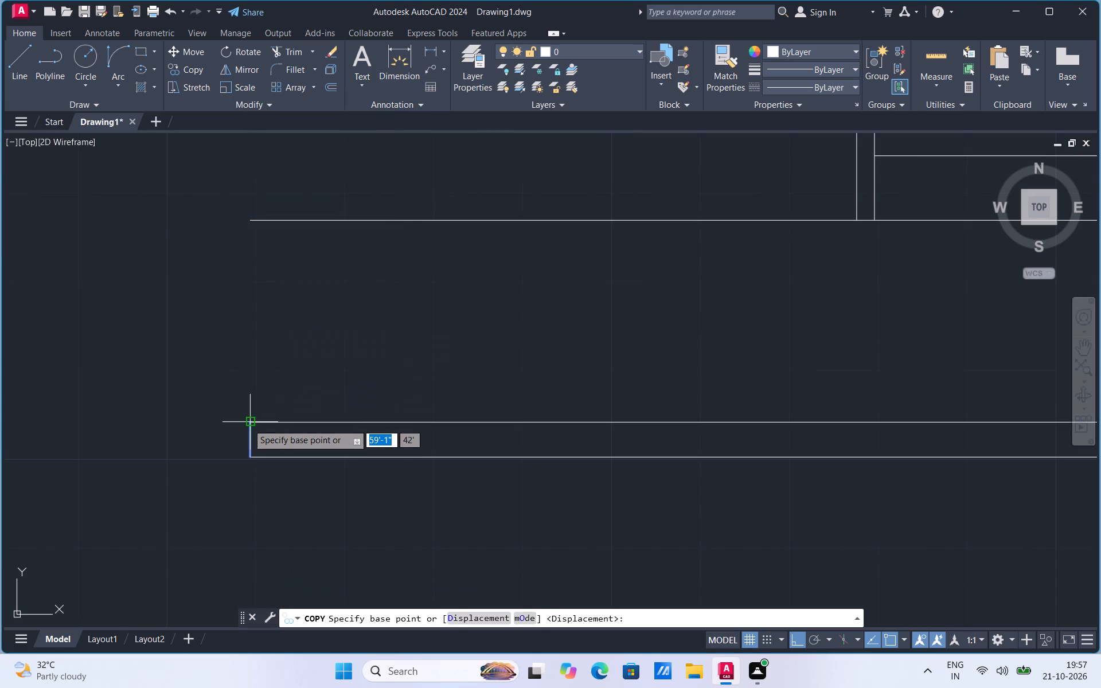
pyautogui.click(248, 424)
pyautogui.scroll(-3, 248, 424)
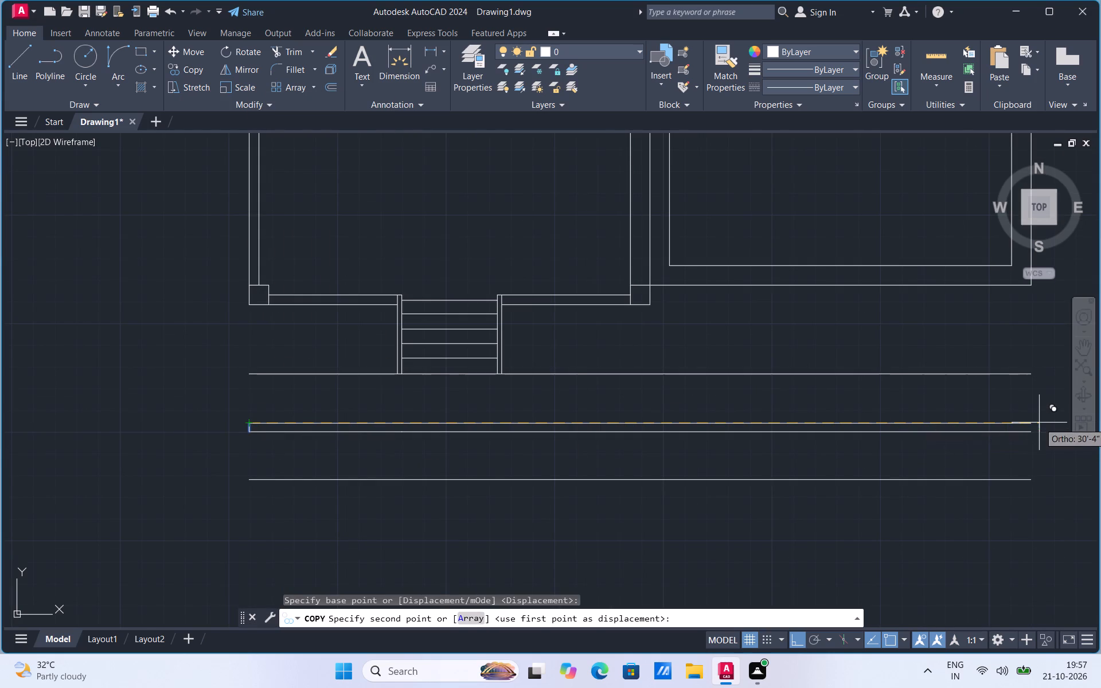
pyautogui.click(1030, 423)
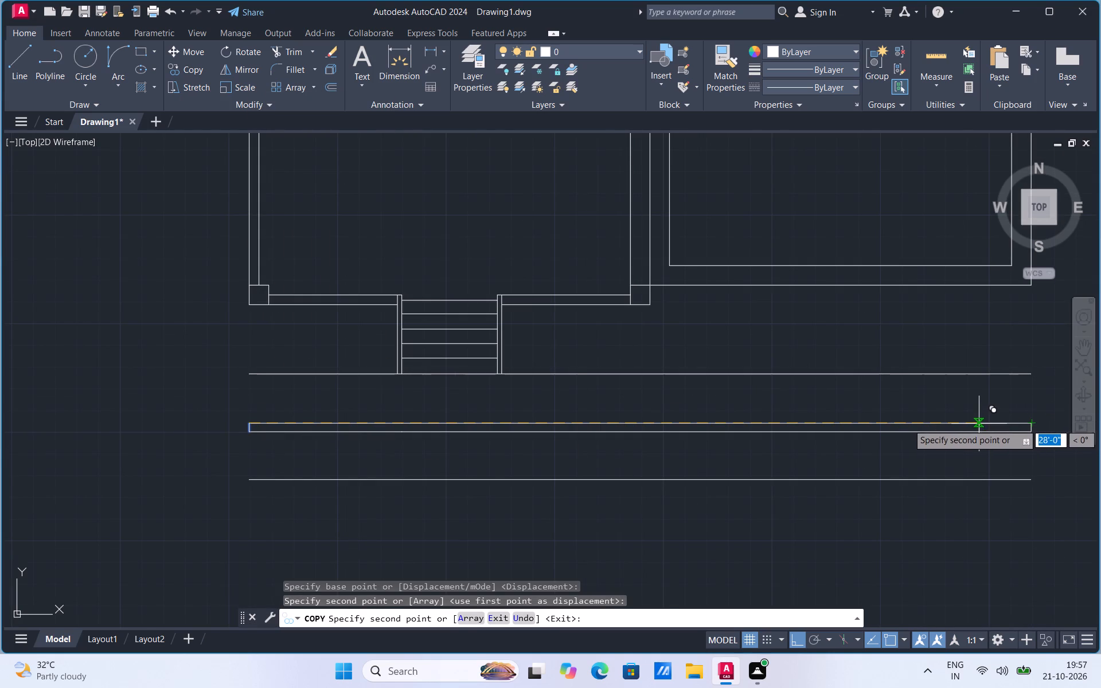
# Copy the short west end line along the narrow strip at roughly 2' intervals, dividing the strip into fifteen cells.
pyautogui.click(979, 424)
pyautogui.click(926, 428)
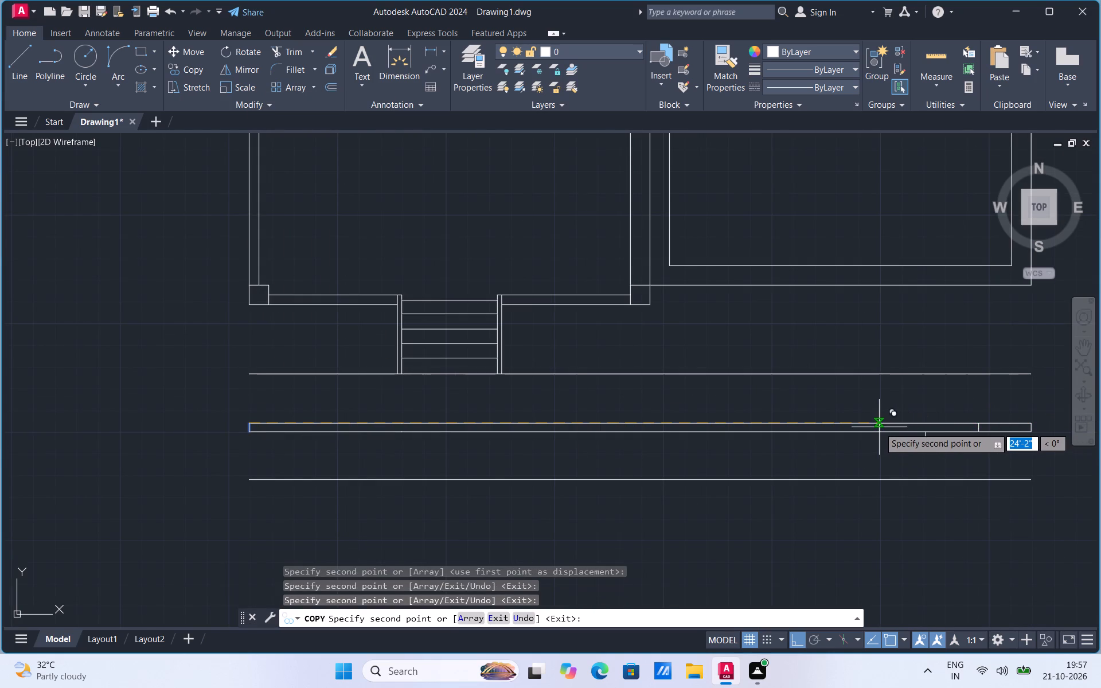
pyautogui.click(876, 423)
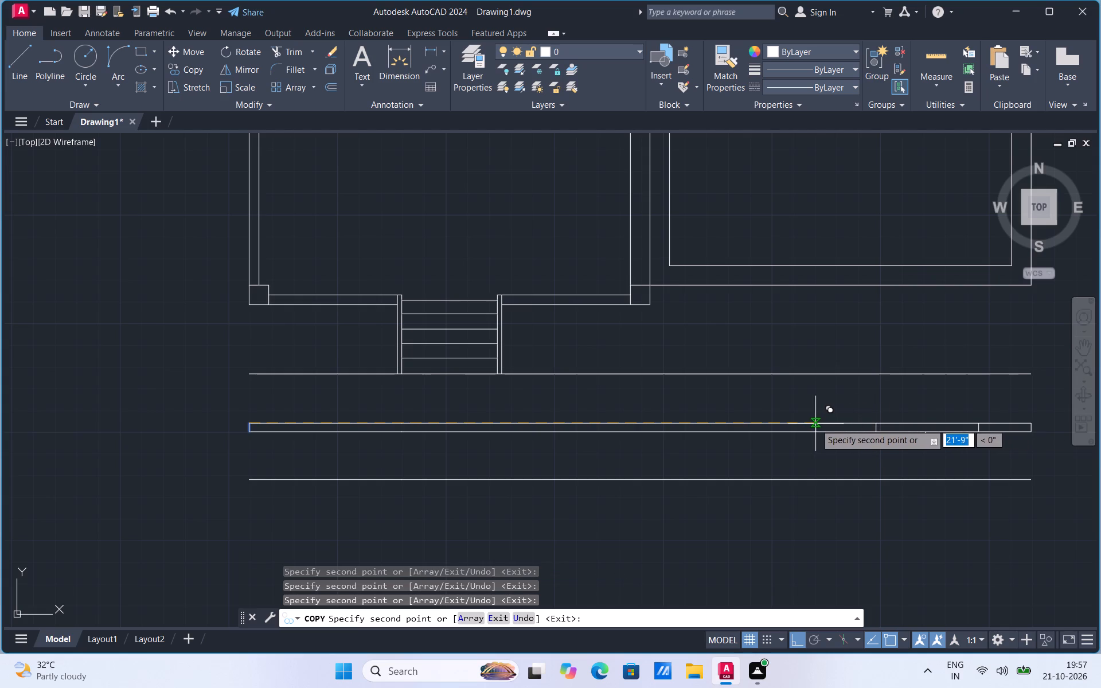
pyautogui.click(815, 424)
pyautogui.click(763, 424)
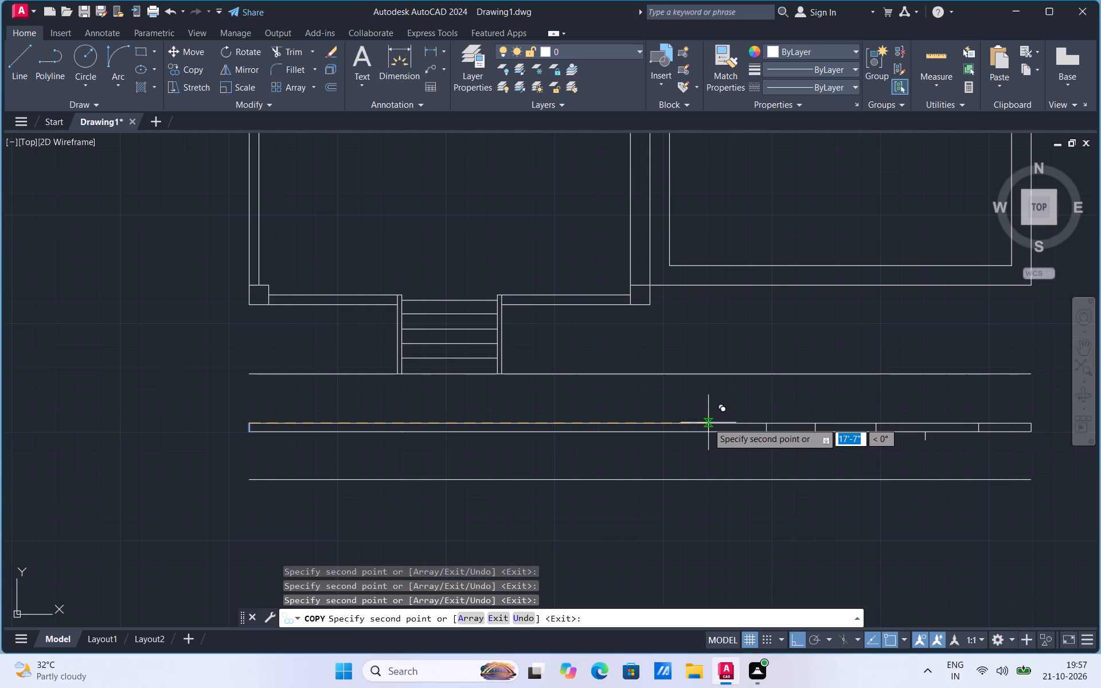
pyautogui.click(708, 423)
pyautogui.click(659, 424)
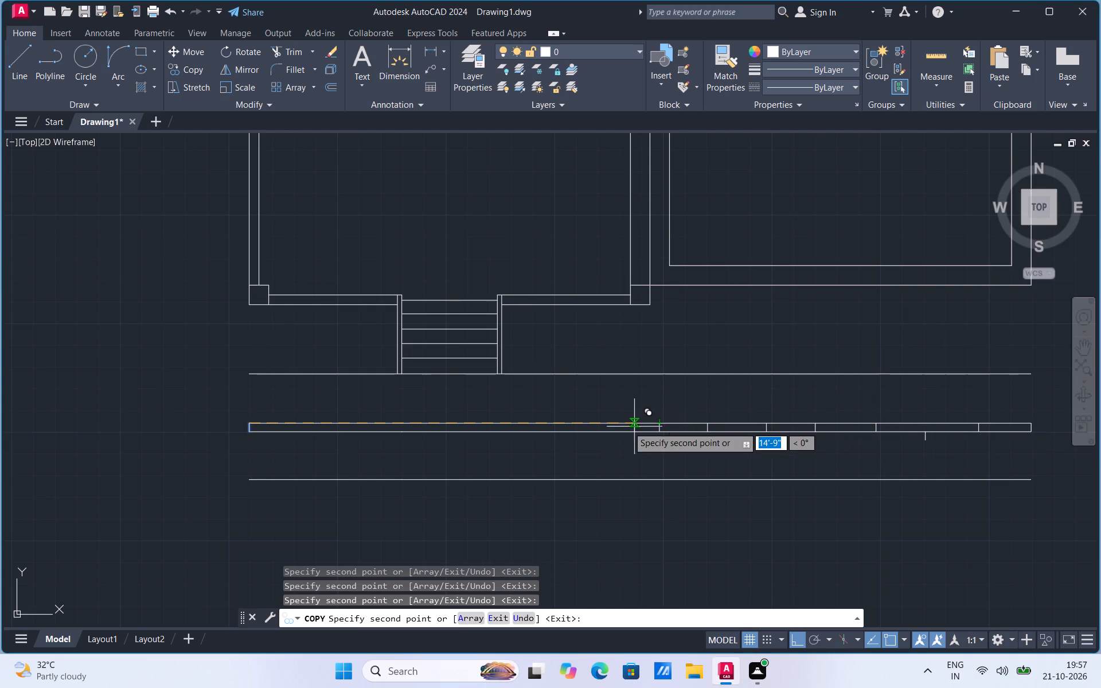
pyautogui.click(607, 423)
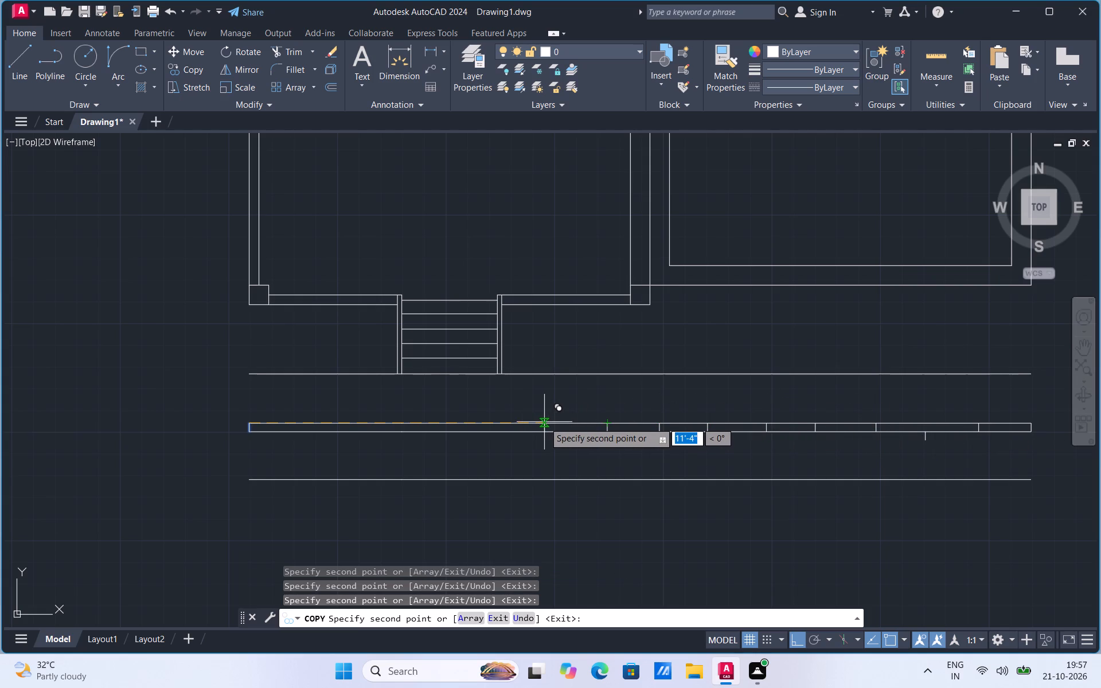
pyautogui.click(554, 422)
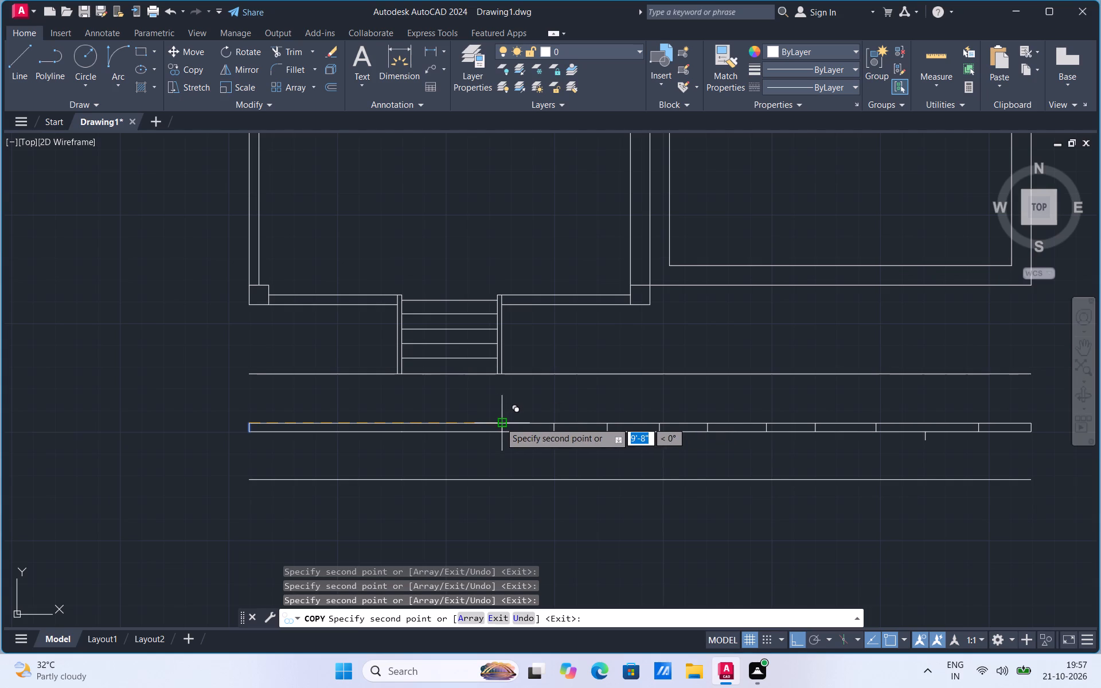
pyautogui.click(500, 422)
pyautogui.click(451, 420)
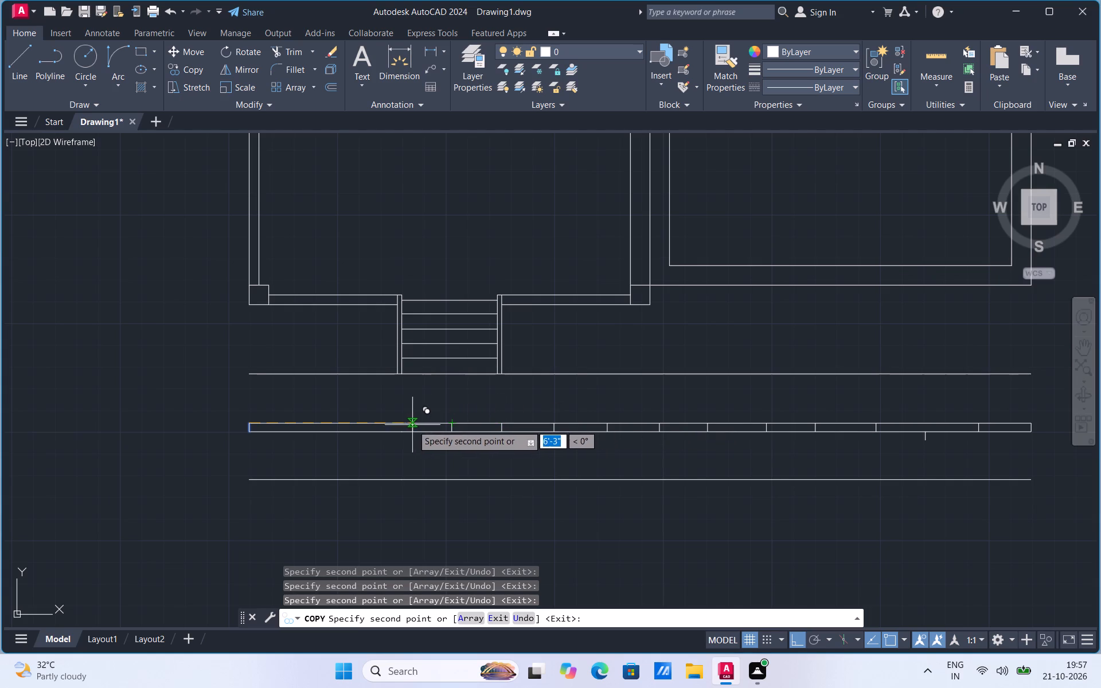
pyautogui.click(403, 423)
pyautogui.click(355, 424)
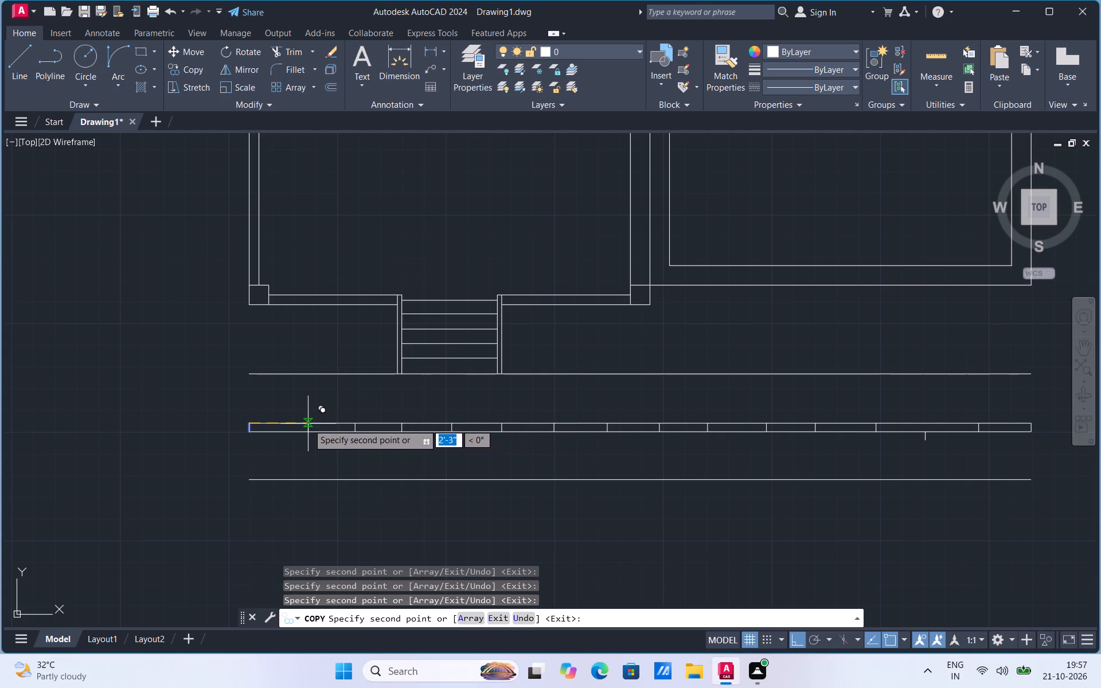
pyautogui.click(307, 423)
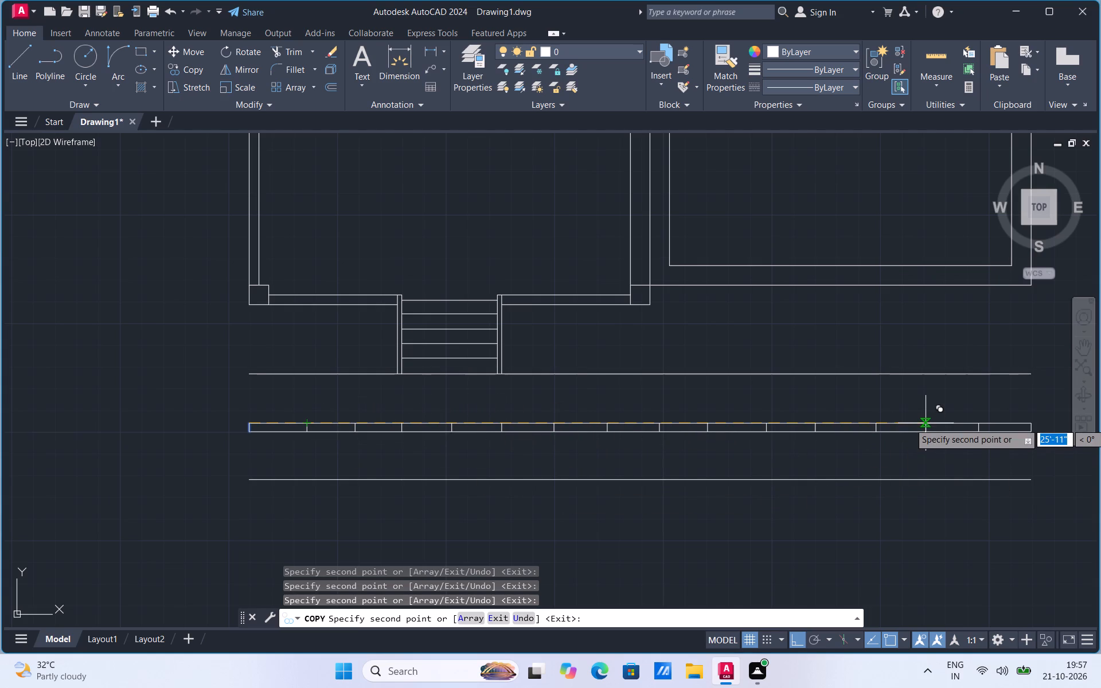
pyautogui.click(926, 423)
pyautogui.press('Escape')
# Delete the stray short vertical line copied just below the strip near its east end.
pyautogui.click(926, 444)
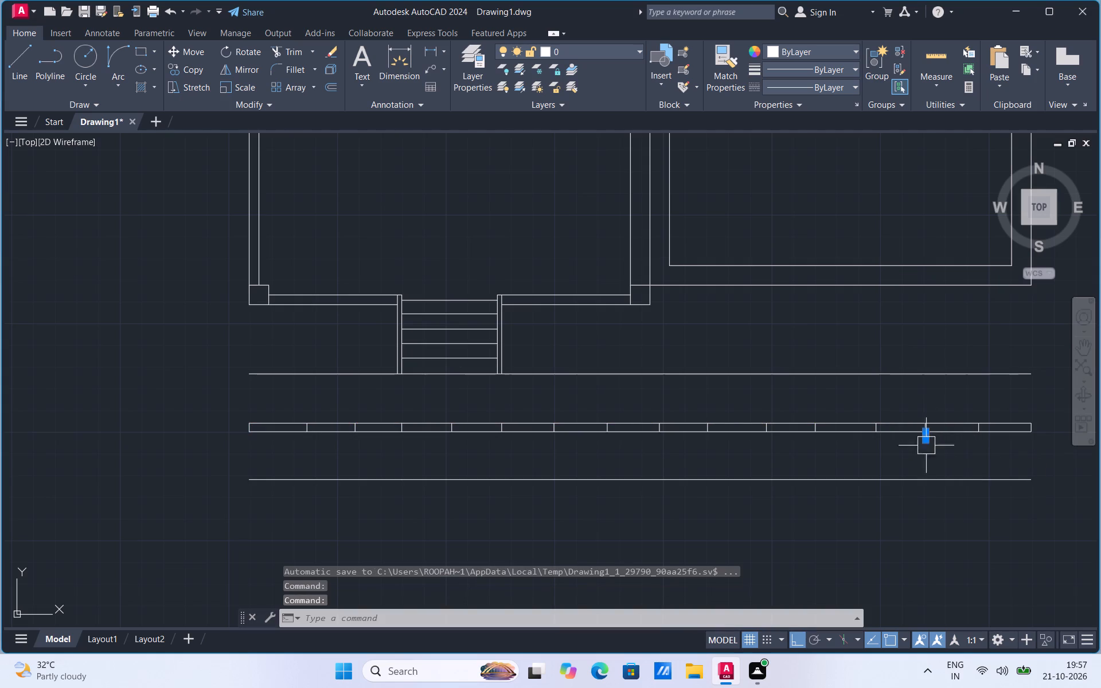
pyautogui.press('Delete')
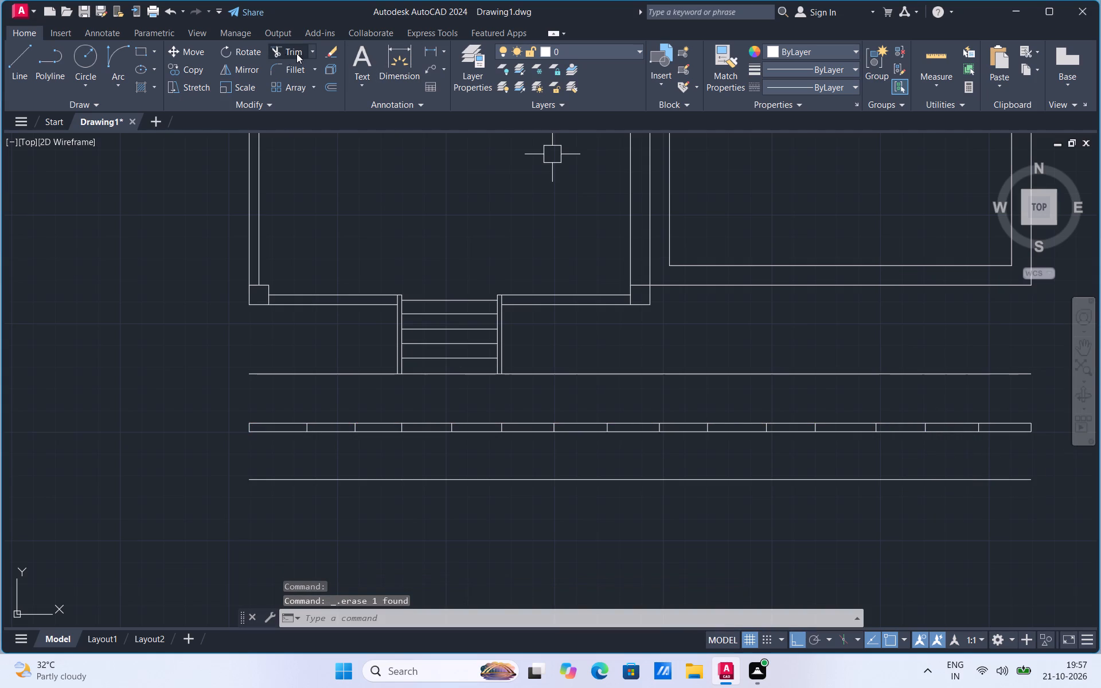
# Trim both long lines of the strip in every second cell, leaving eight separate dashes like a road centre line.
pyautogui.moveTo(299, 53); pyautogui.dragTo(296, 62)
pyautogui.moveTo(292, 53); pyautogui.dragTo(295, 62)
pyautogui.click(291, 52)
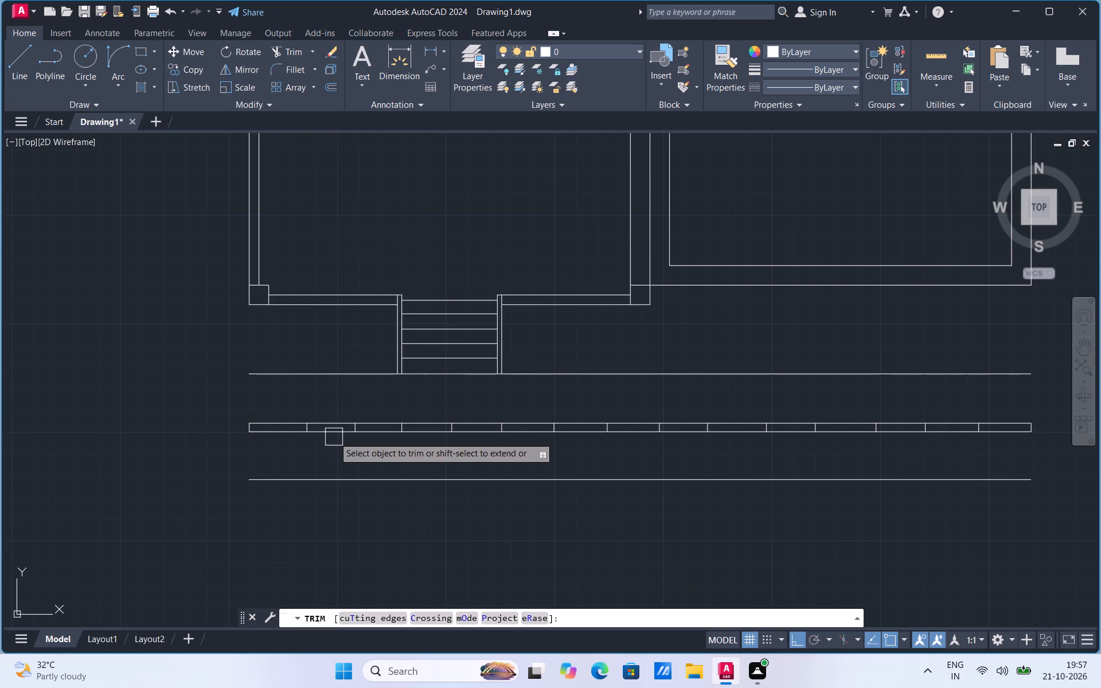
pyautogui.moveTo(331, 409); pyautogui.dragTo(331, 444)
pyautogui.moveTo(420, 398); pyautogui.dragTo(425, 444)
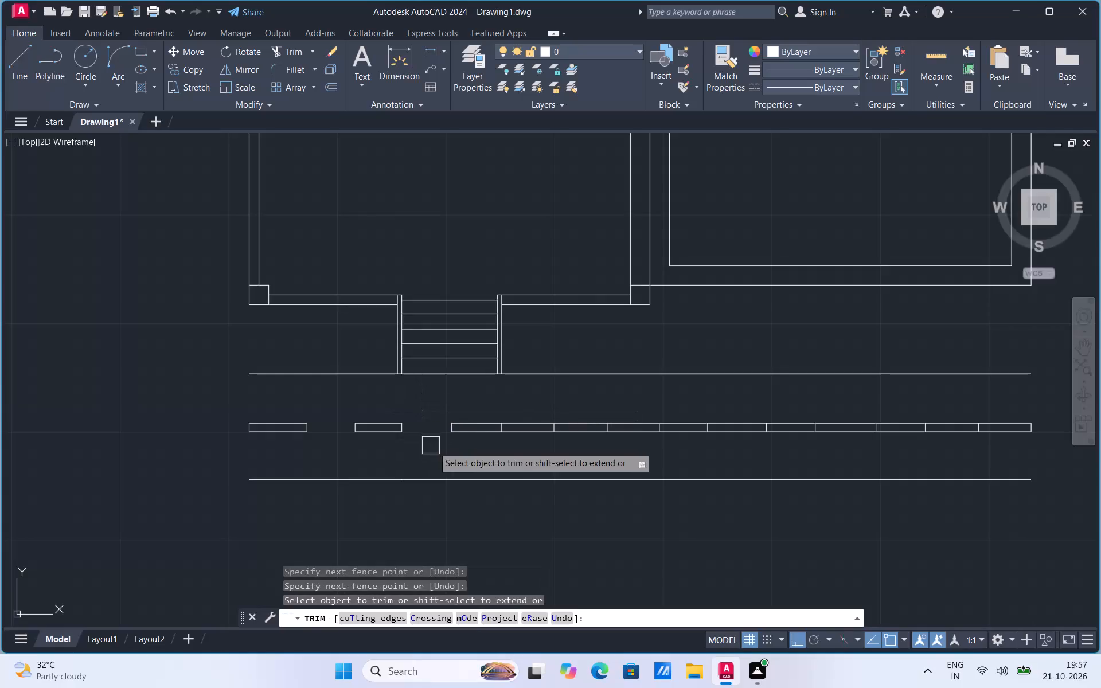
pyautogui.moveTo(514, 413); pyautogui.dragTo(520, 439)
pyautogui.moveTo(635, 409); pyautogui.dragTo(635, 448)
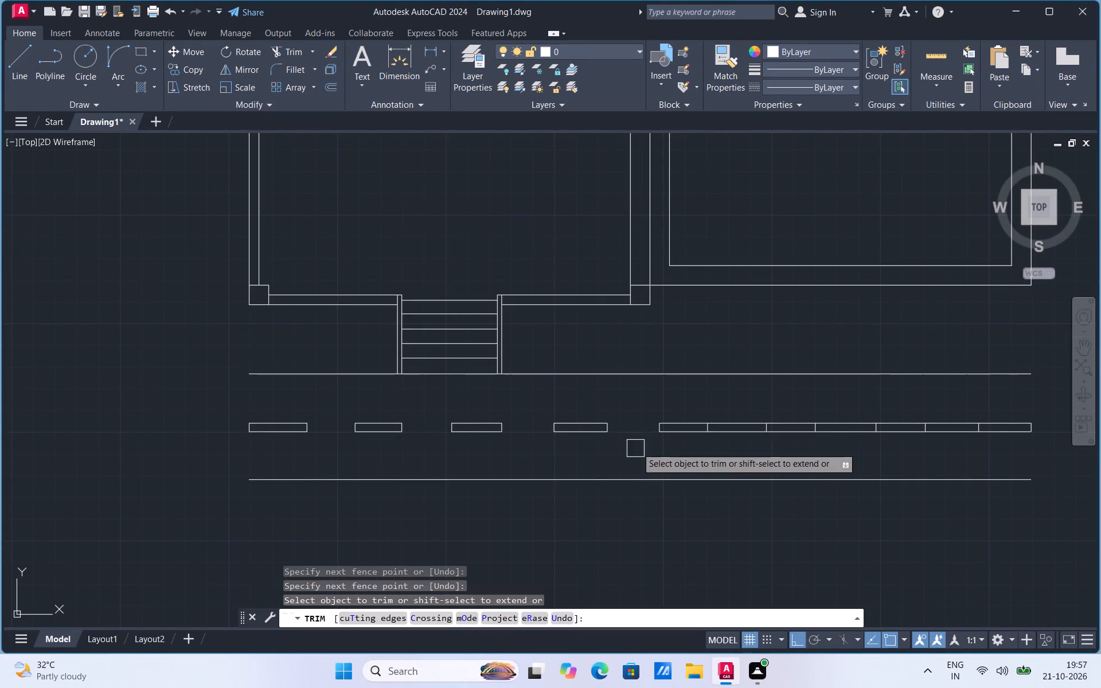
pyautogui.moveTo(733, 408); pyautogui.dragTo(737, 455)
pyautogui.moveTo(849, 410); pyautogui.dragTo(851, 443)
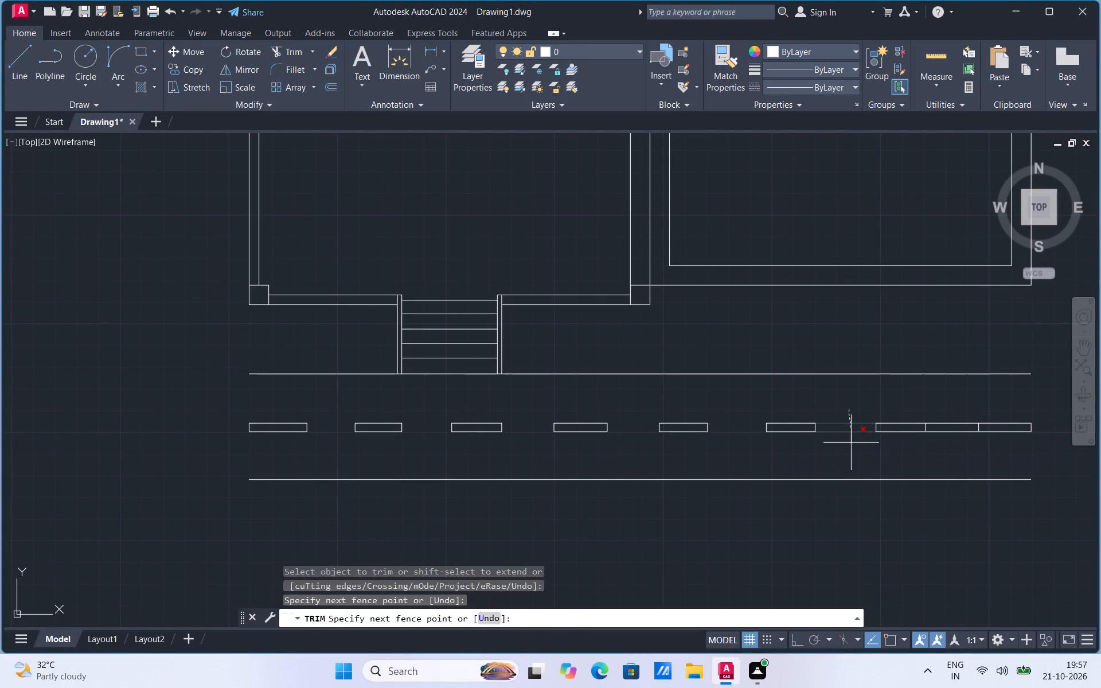
pyautogui.moveTo(851, 443); pyautogui.dragTo(851, 447)
pyautogui.moveTo(947, 411); pyautogui.dragTo(945, 447)
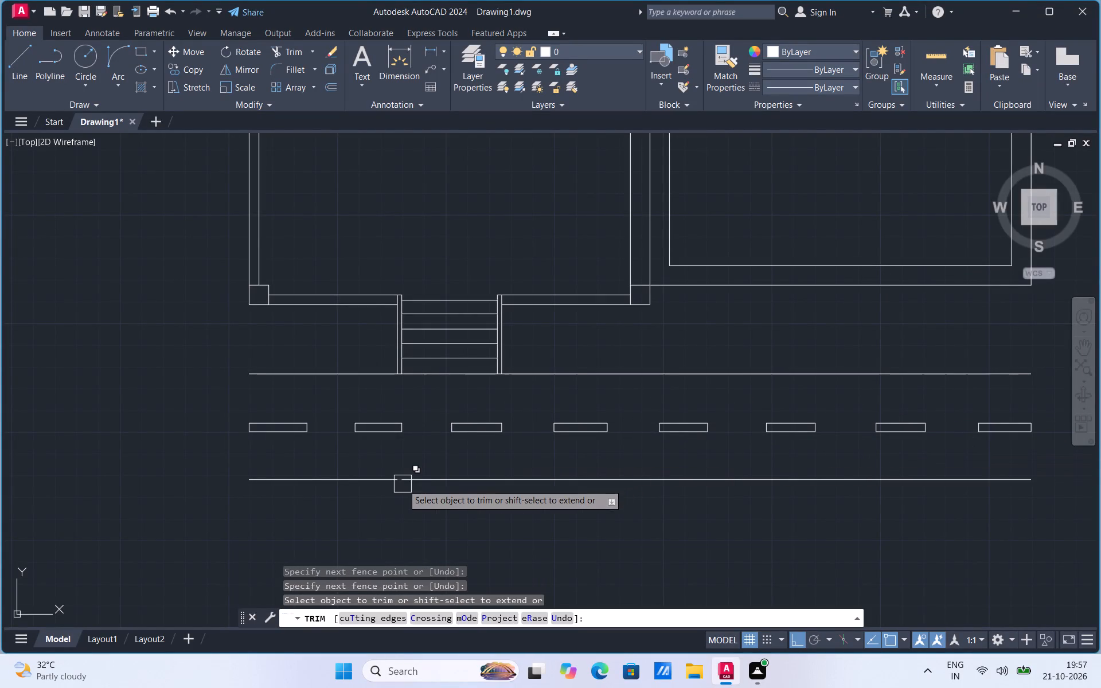
pyautogui.press('Escape')
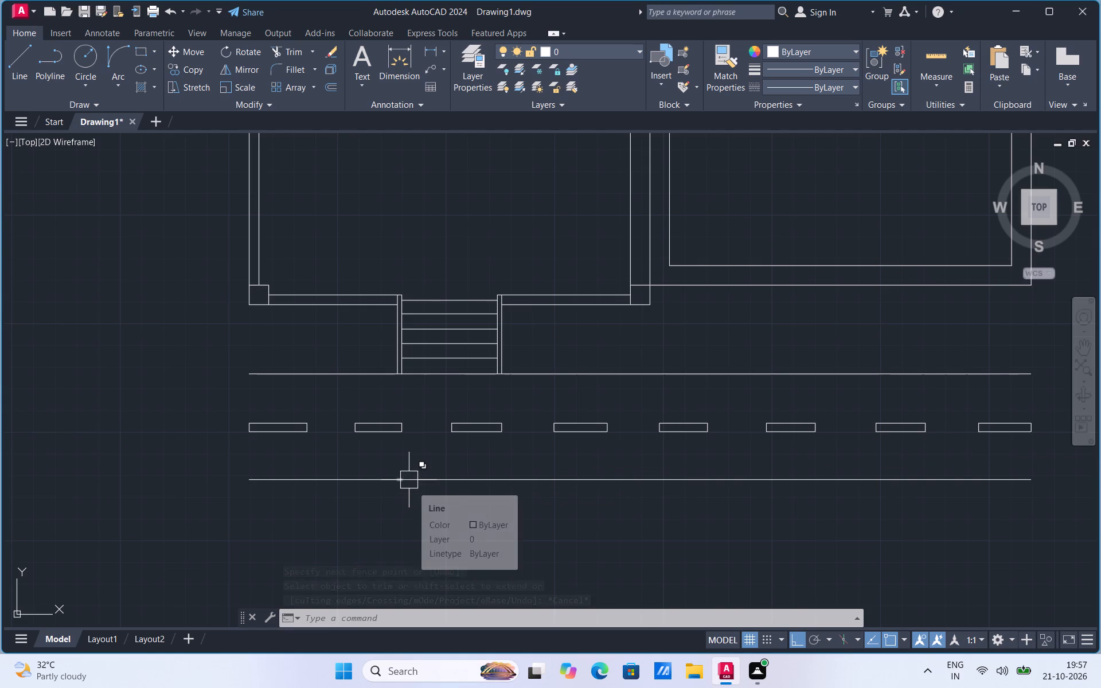
# Delete the horizontal and vertical dimensions in both northern rooms.
pyautogui.scroll(-2, 373, 499)
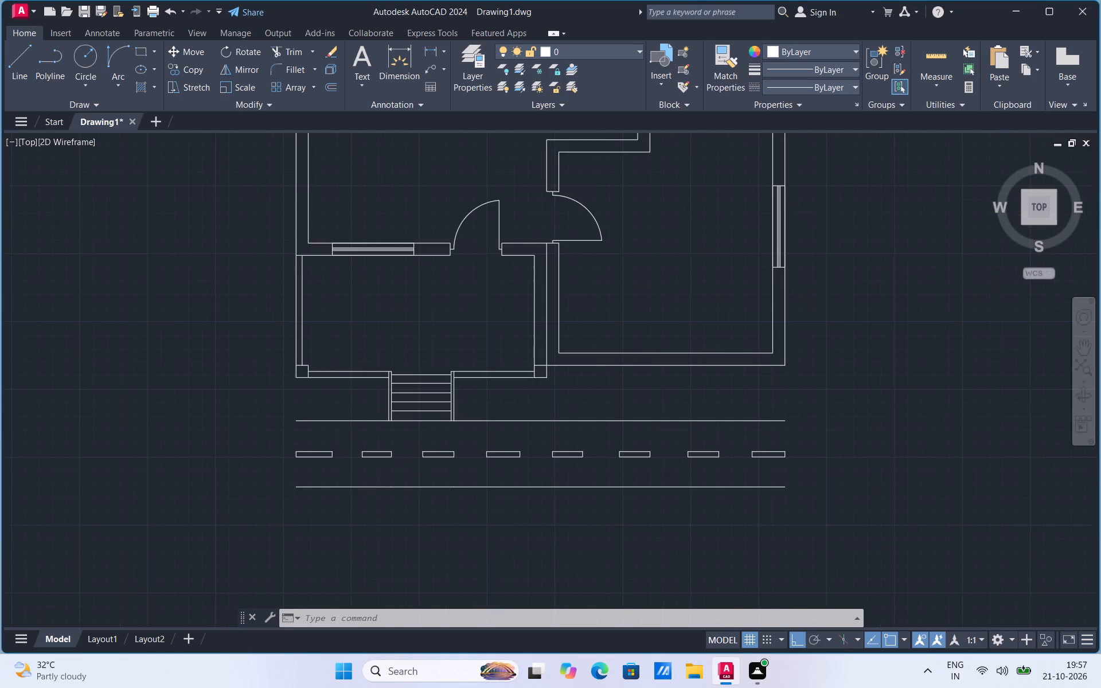
pyautogui.scroll(-1, 380, 520)
pyautogui.scroll(1, 464, 217)
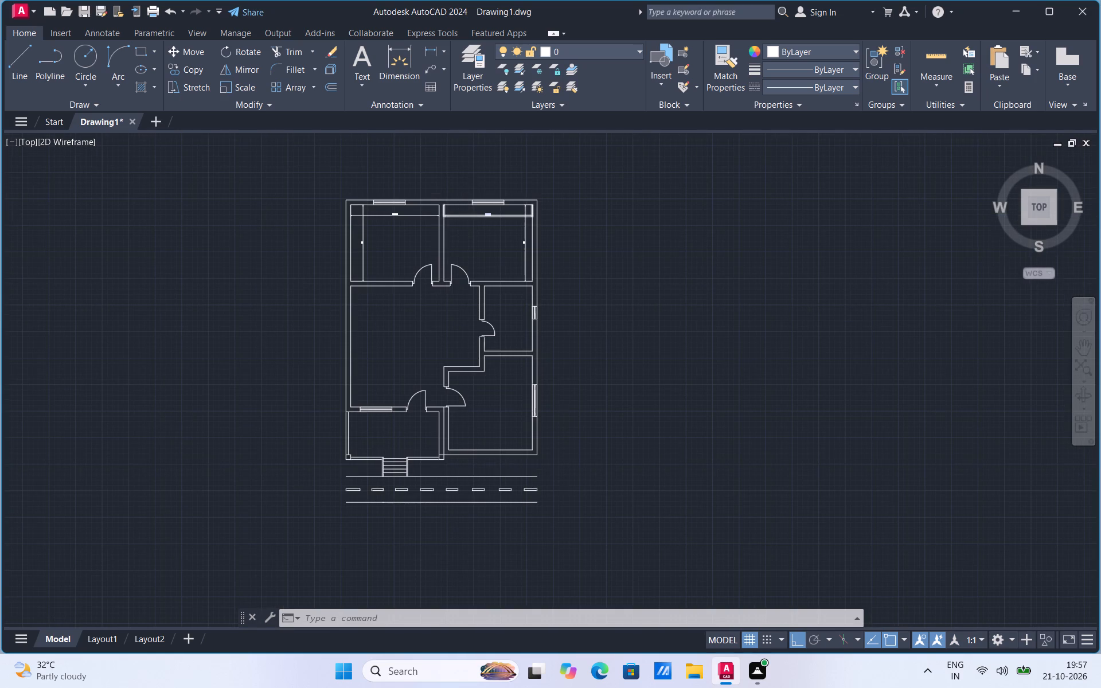
pyautogui.scroll(2, 331, 213)
pyautogui.click(357, 220)
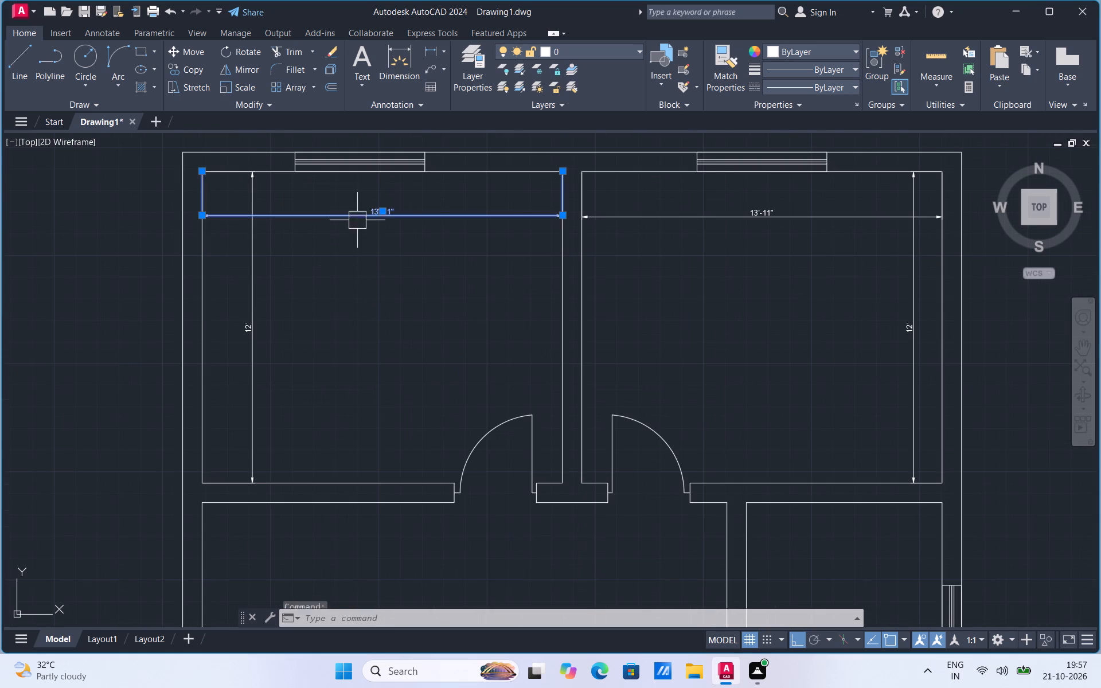
pyautogui.click(259, 361)
pyautogui.press('Insert')
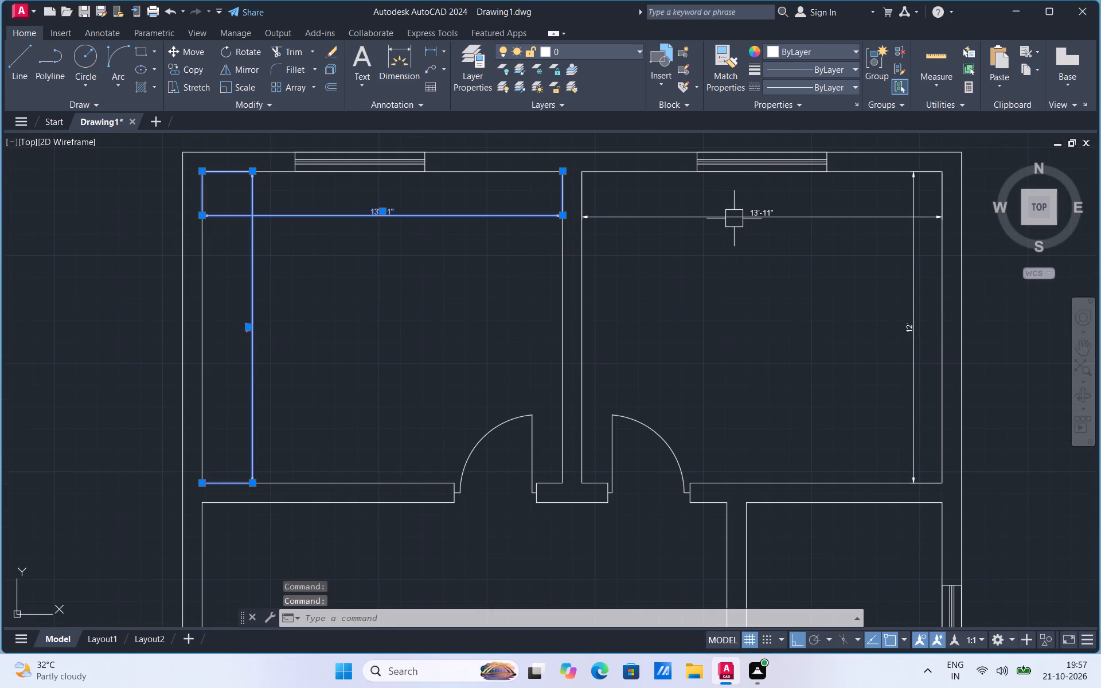
pyautogui.press('Delete')
pyautogui.moveTo(739, 214); pyautogui.dragTo(766, 248)
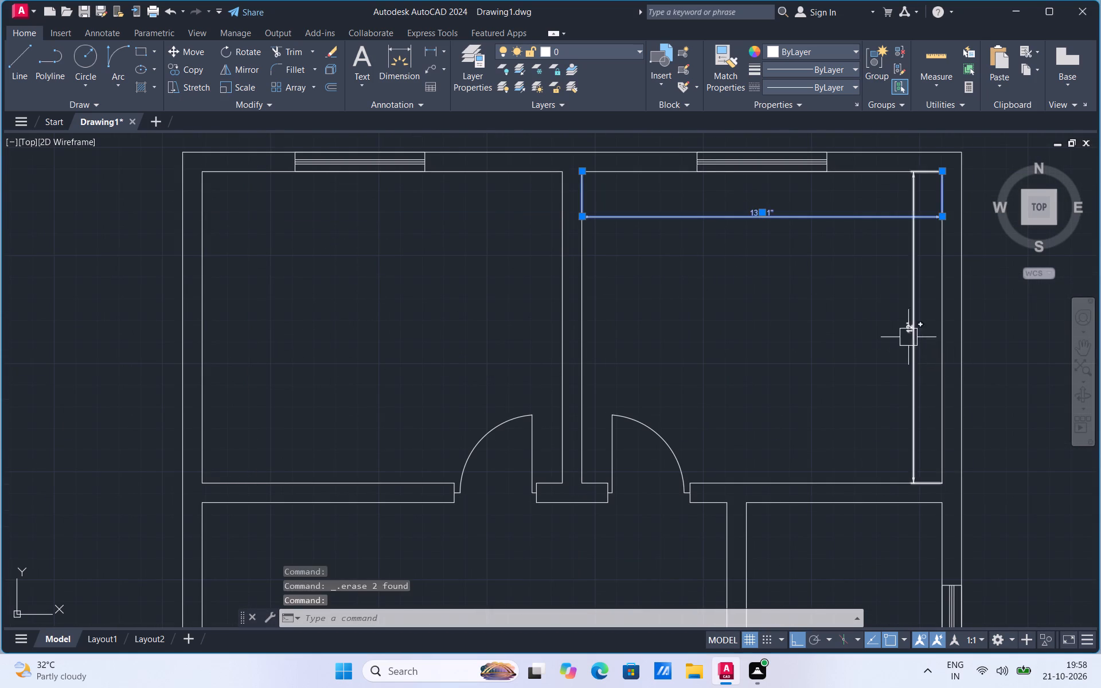
pyautogui.click(908, 337)
pyautogui.press('Delete')
# Add a multiline text label in the northwest room reading BEDROOM, with 10'X12 on the second line.
pyautogui.scroll(-3, 346, 437)
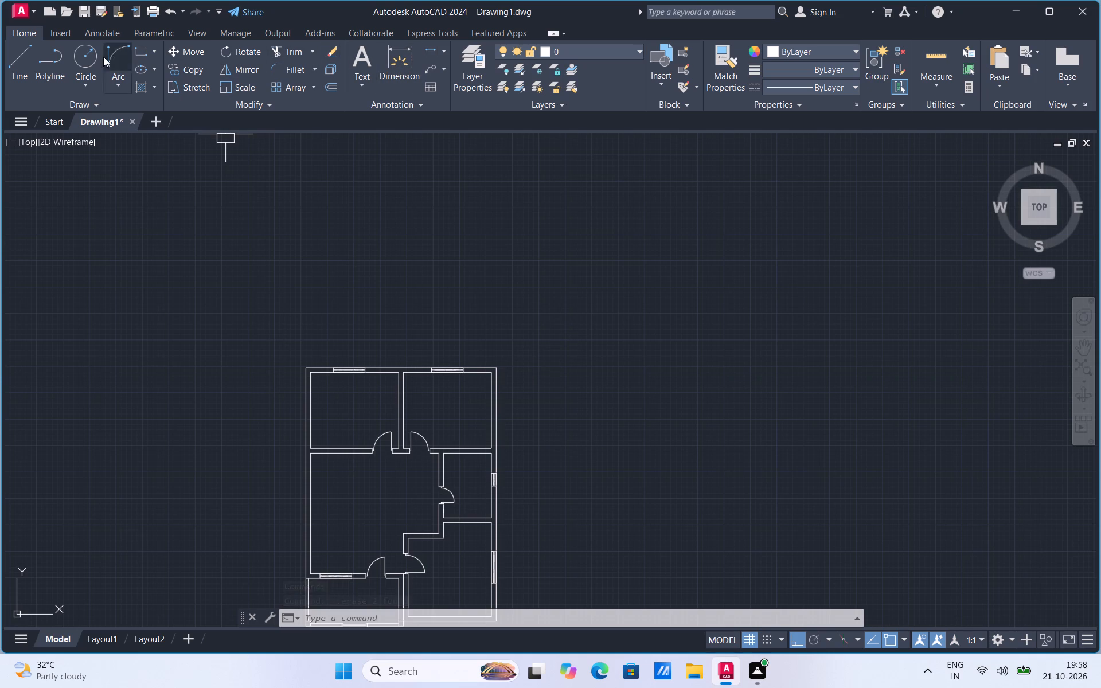
pyautogui.click(358, 83)
pyautogui.moveTo(368, 115); pyautogui.dragTo(368, 120)
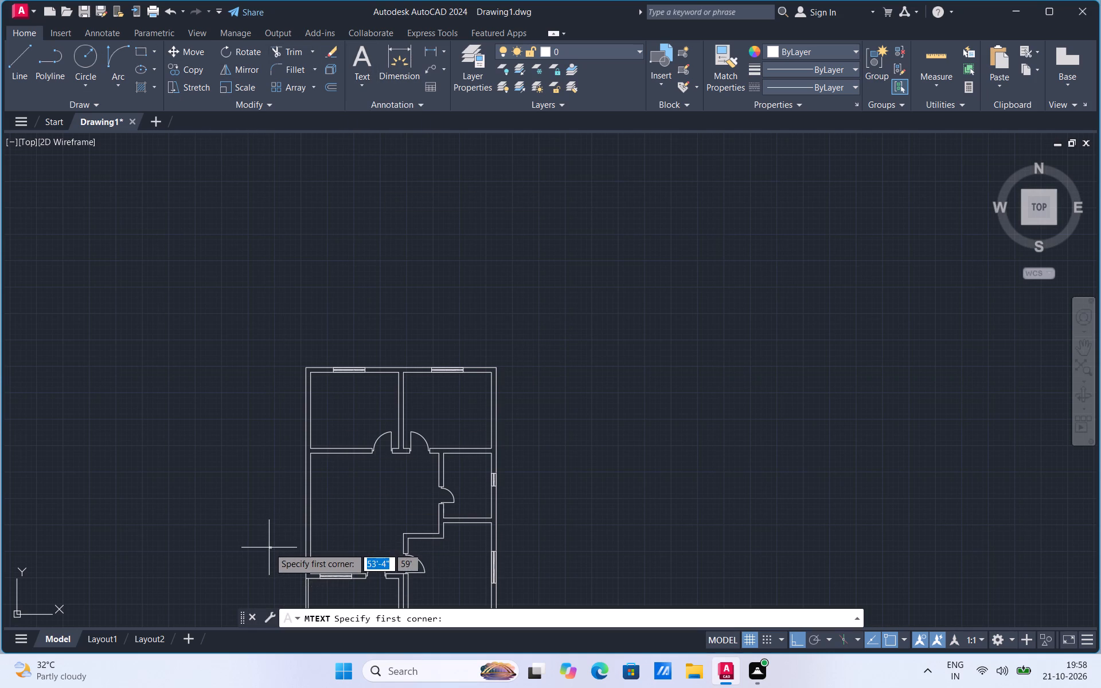
pyautogui.scroll(1, 269, 548)
pyautogui.scroll(1, 376, 310)
pyautogui.click(360, 289)
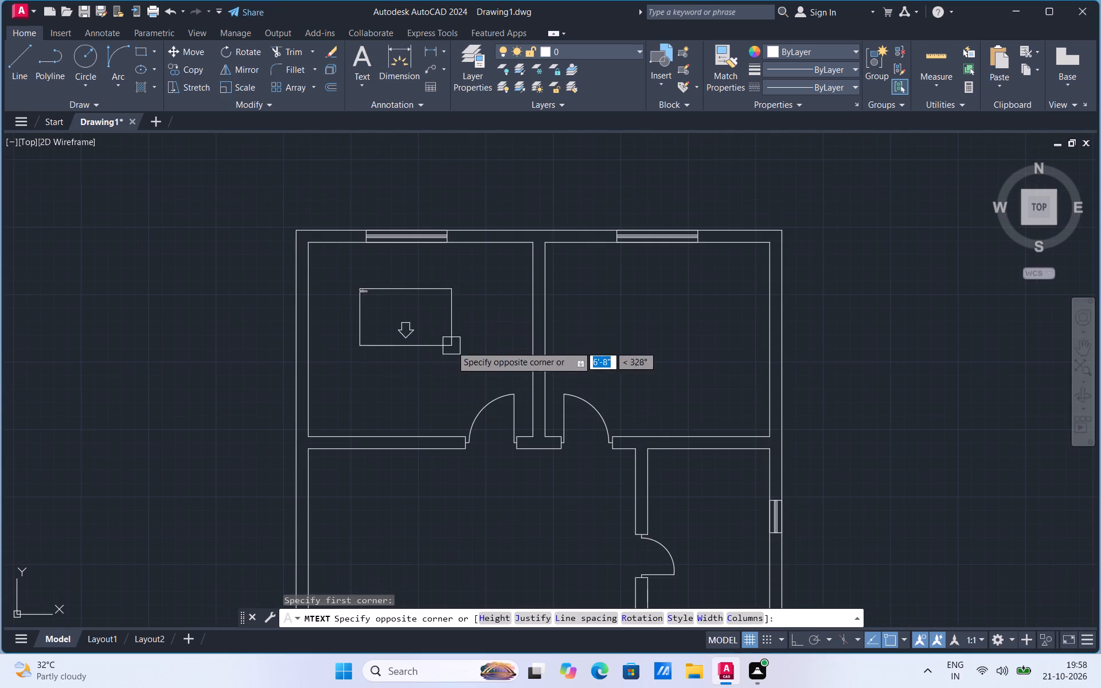
pyautogui.click(476, 323)
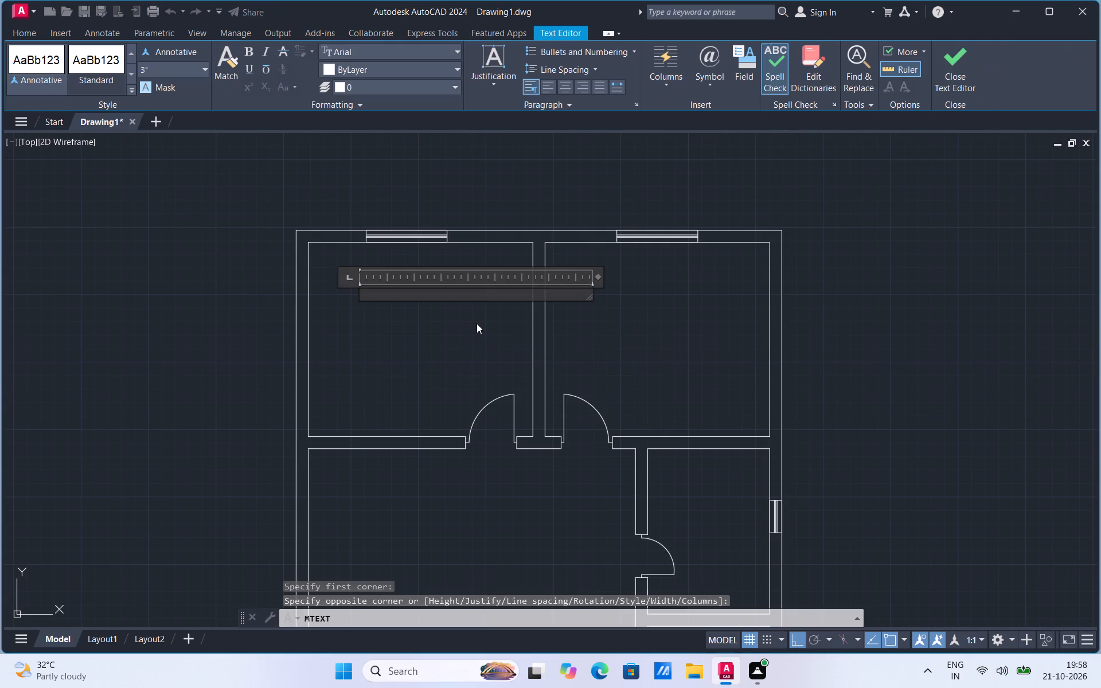
pyautogui.write('BEDROOM')
pyautogui.press('Return')
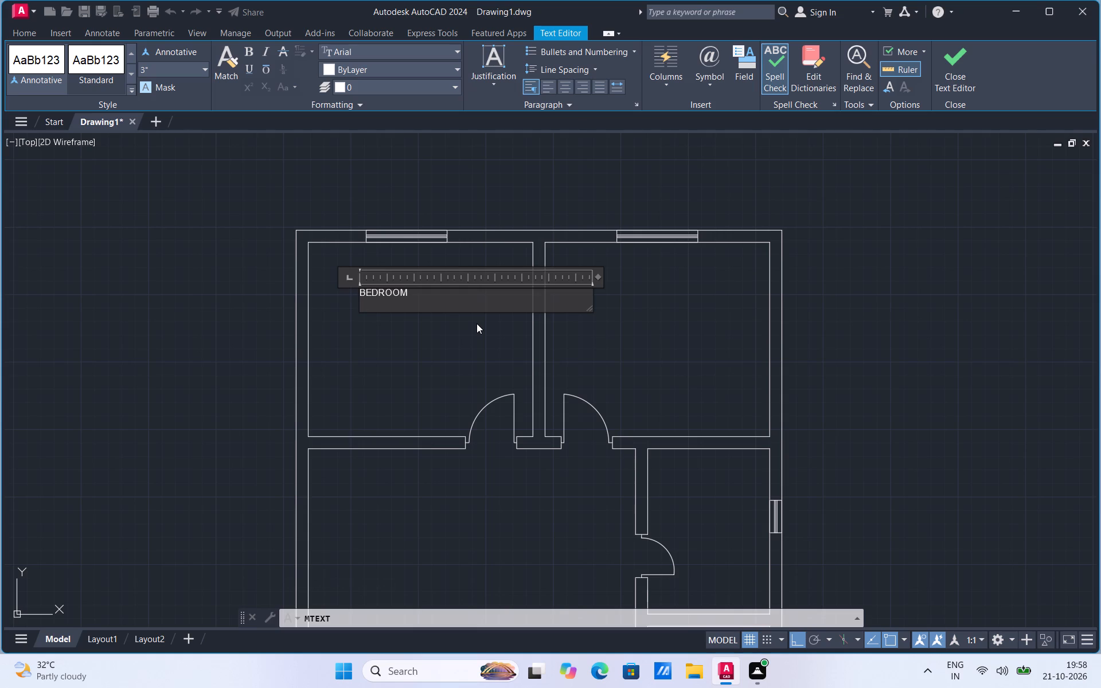
pyautogui.write("10'")
pyautogui.write('X12')
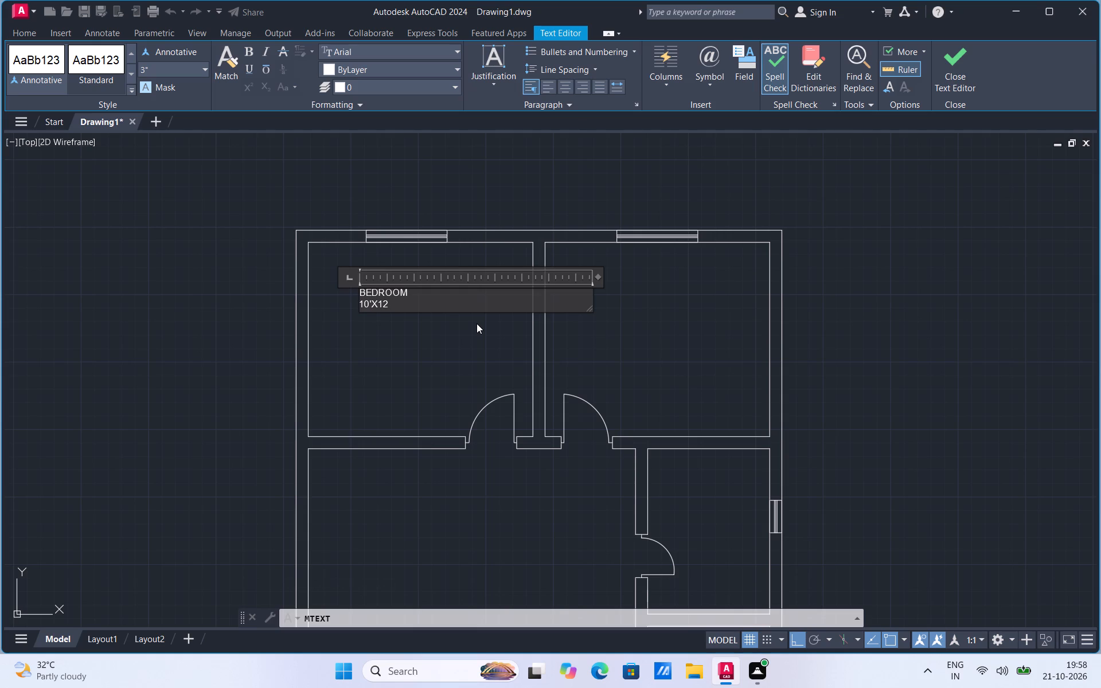
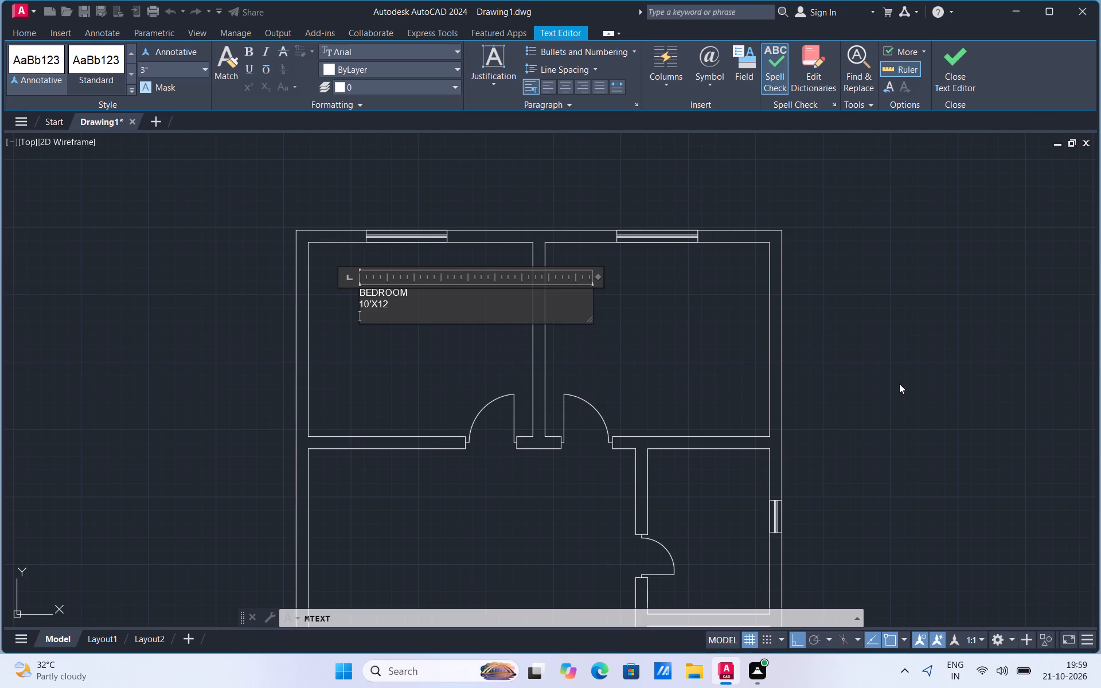
# Add a third line reading (3.05X3.66M) to the northwest room's bedroom label and finish the text.
pyautogui.press('9')
pyautogui.press('BackSpace')
pyautogui.press('9')
pyautogui.press('BackSpace')
pyautogui.hotkey('shift', '*')
pyautogui.press('BackSpace')
pyautogui.write('()')
pyautogui.press('BackSpace')
pyautogui.press('BackSpace')
pyautogui.hotkey('shift', '(')
pyautogui.write('3.05')
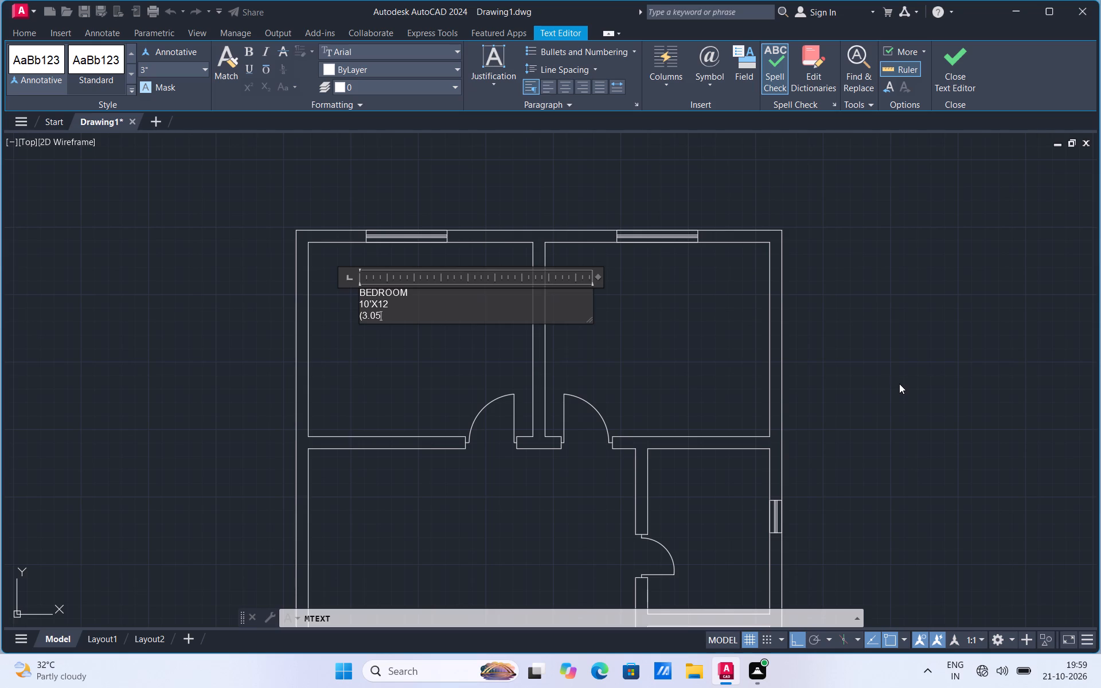
pyautogui.press('x')
pyautogui.write('3.')
pyautogui.write('66')
pyautogui.press('m')
pyautogui.hotkey('shift', ')')
pyautogui.click(409, 365)
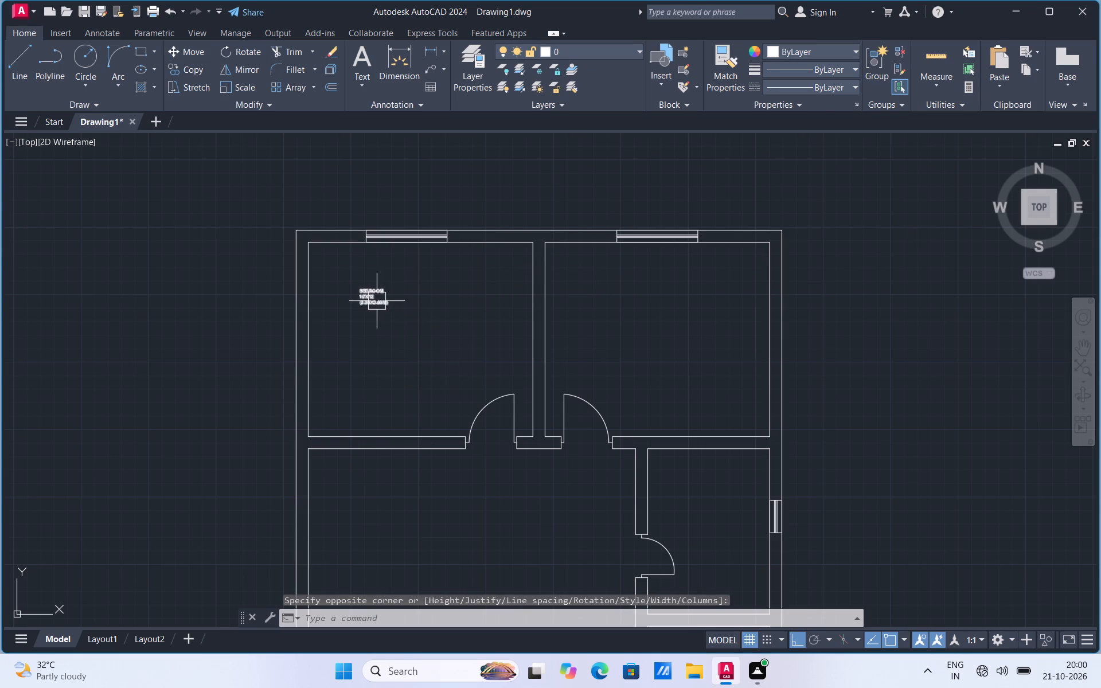
# Edit the first line of the northwest room's label to read BEDROOM 1.
pyautogui.rightClick(377, 301)
pyautogui.doubleClick(372, 292)
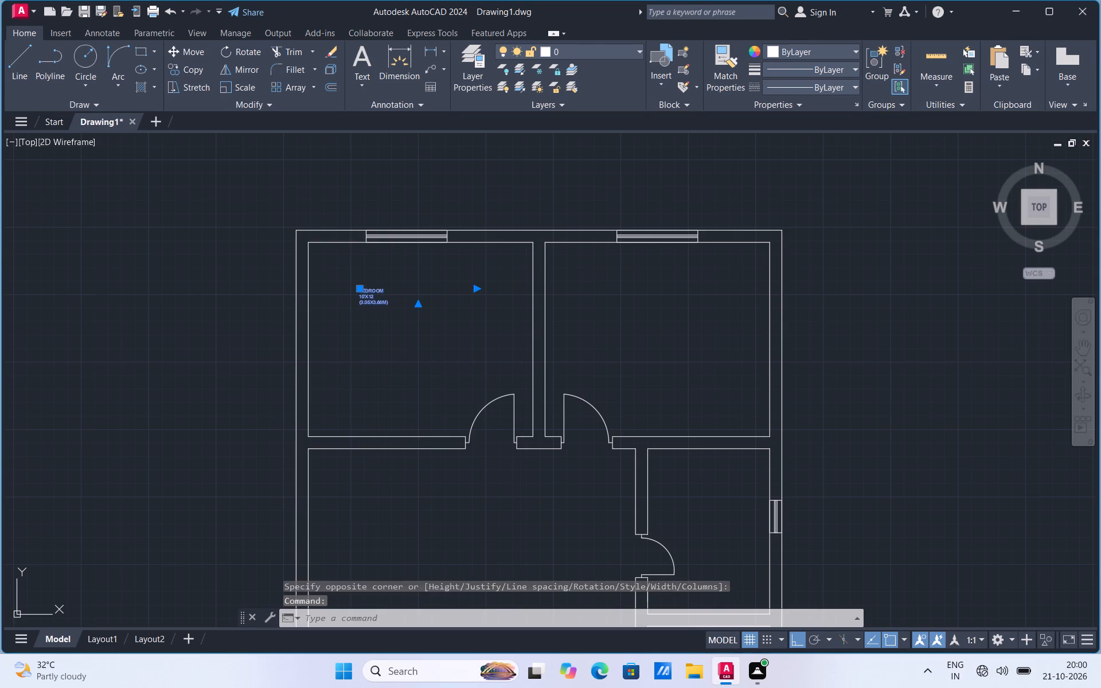
pyautogui.click(409, 290)
pyautogui.press('space')
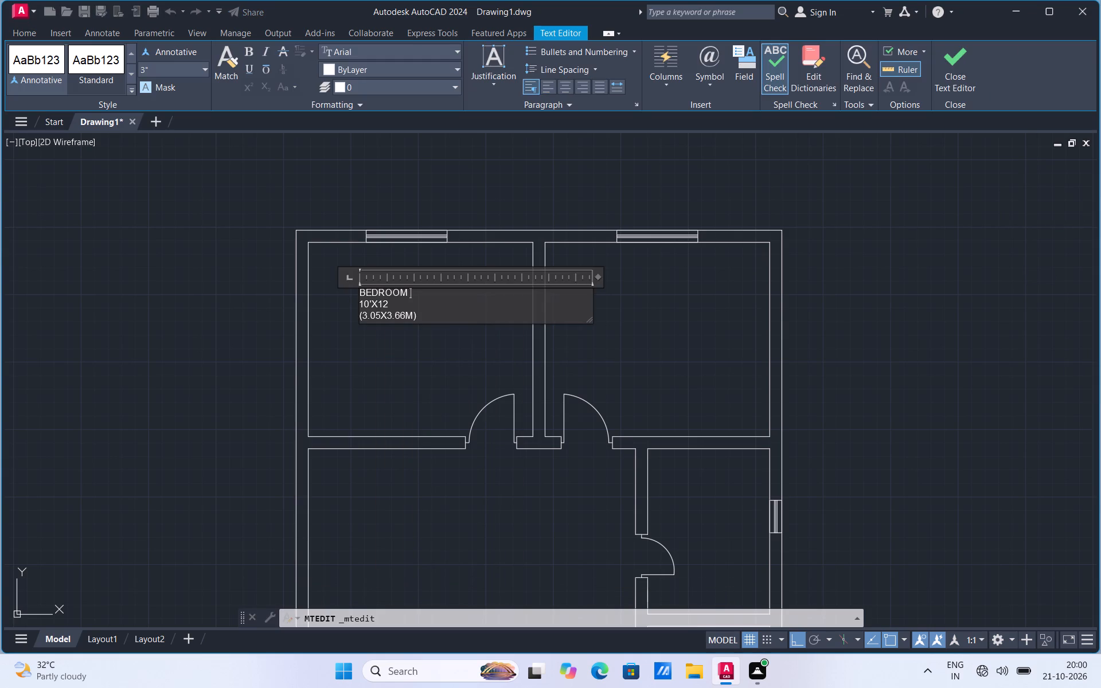
pyautogui.write('1')
pyautogui.click(444, 355)
# Scale up the BEDROOM 1 label from a base point beside its last line so it suits the room.
pyautogui.click(389, 304)
pyautogui.rightClick(389, 304)
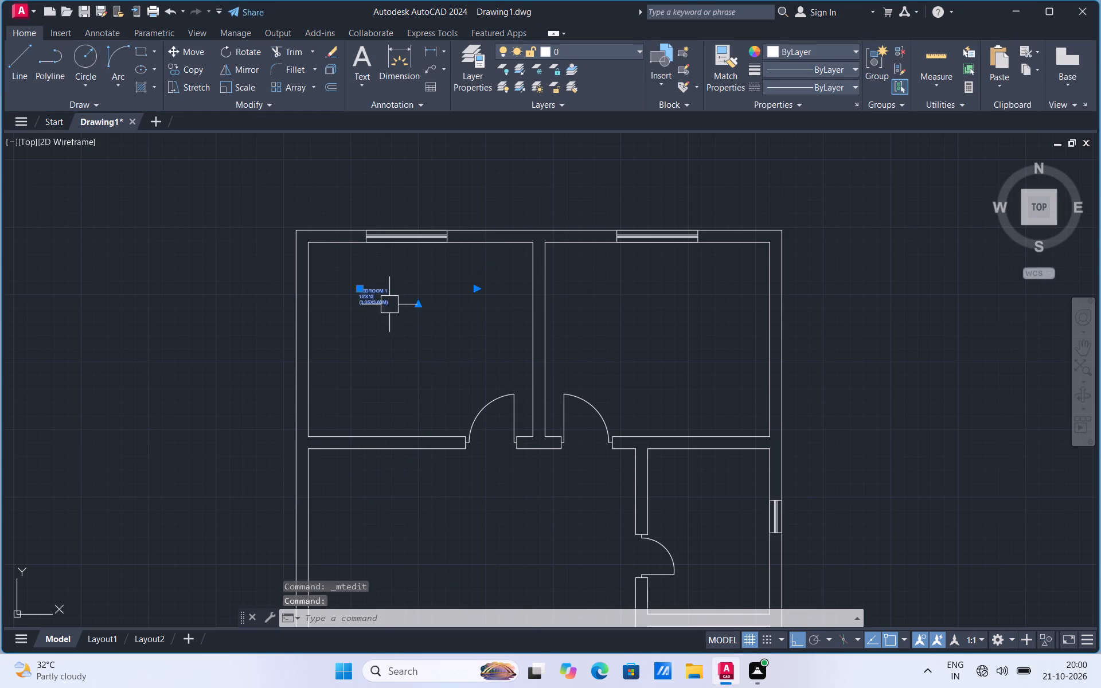
pyautogui.click(425, 436)
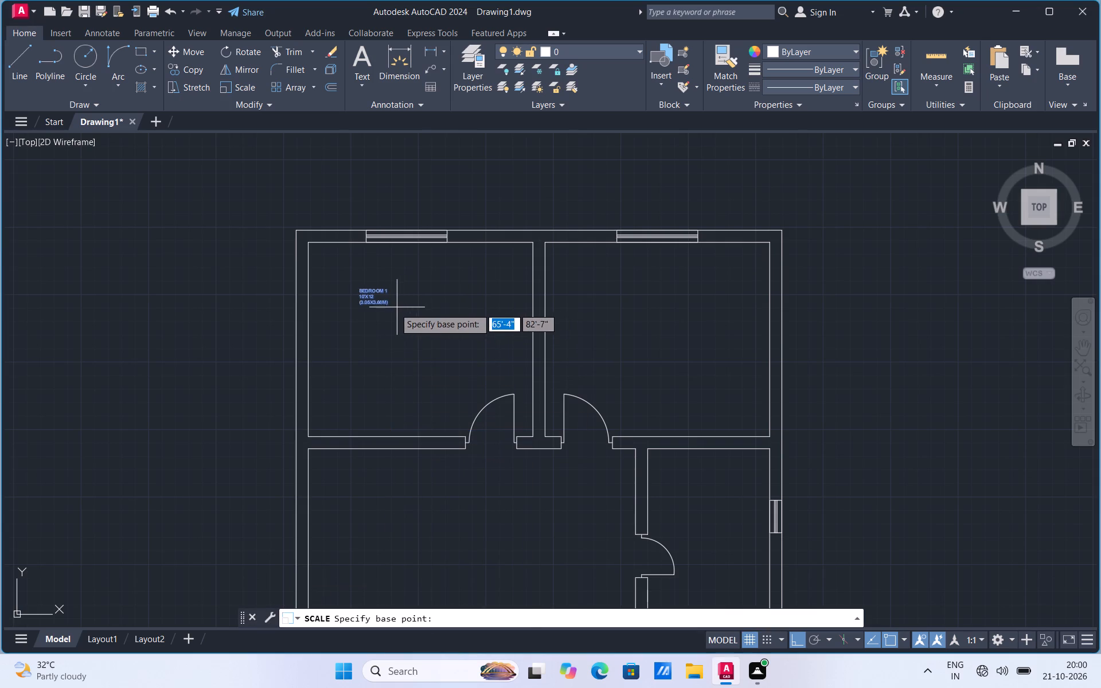
pyautogui.click(392, 308)
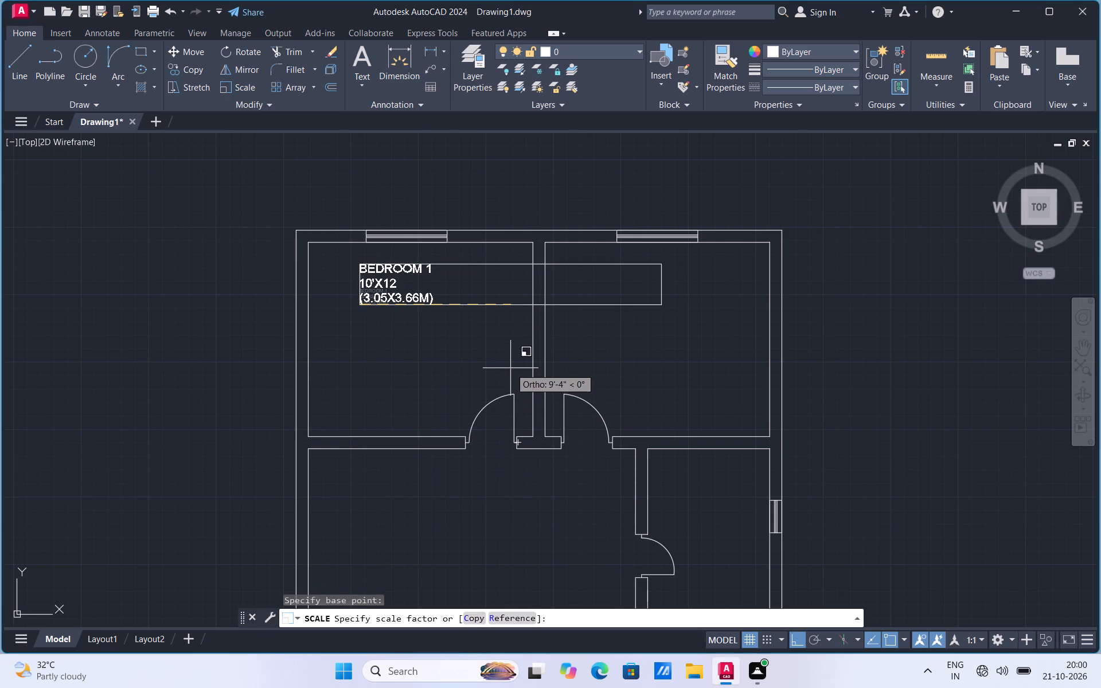
pyautogui.click(514, 368)
# Move the enlarged BEDROOM 1 label to about the middle of the northwest room, with Ortho off.
pyautogui.click(392, 288)
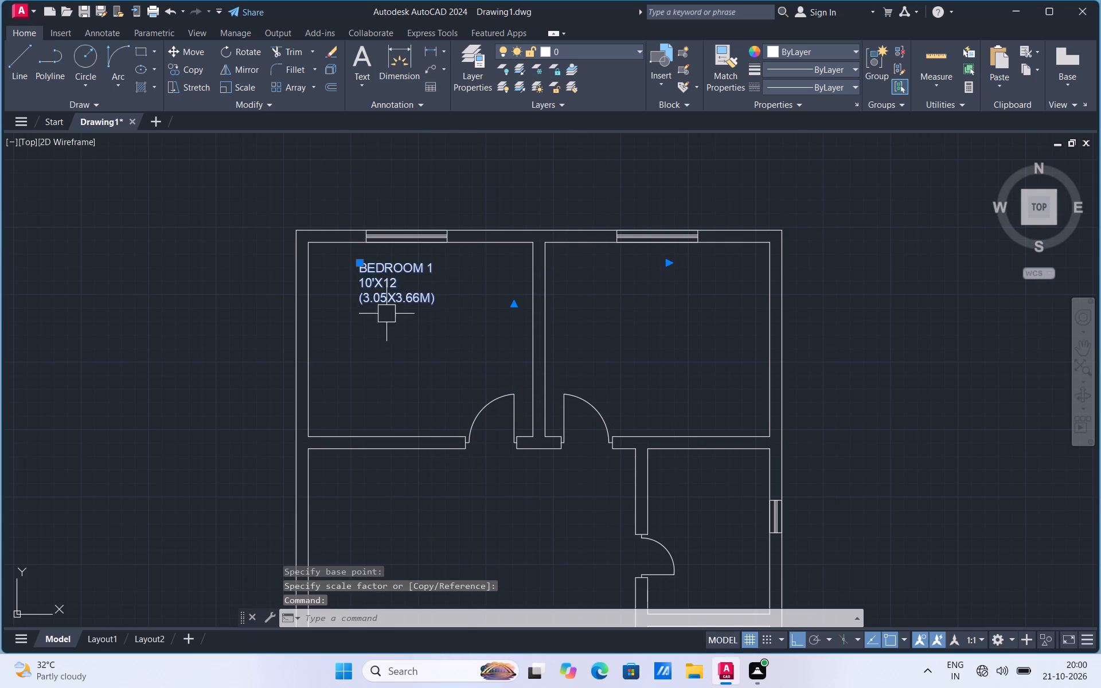
pyautogui.rightClick(386, 343)
pyautogui.click(430, 412)
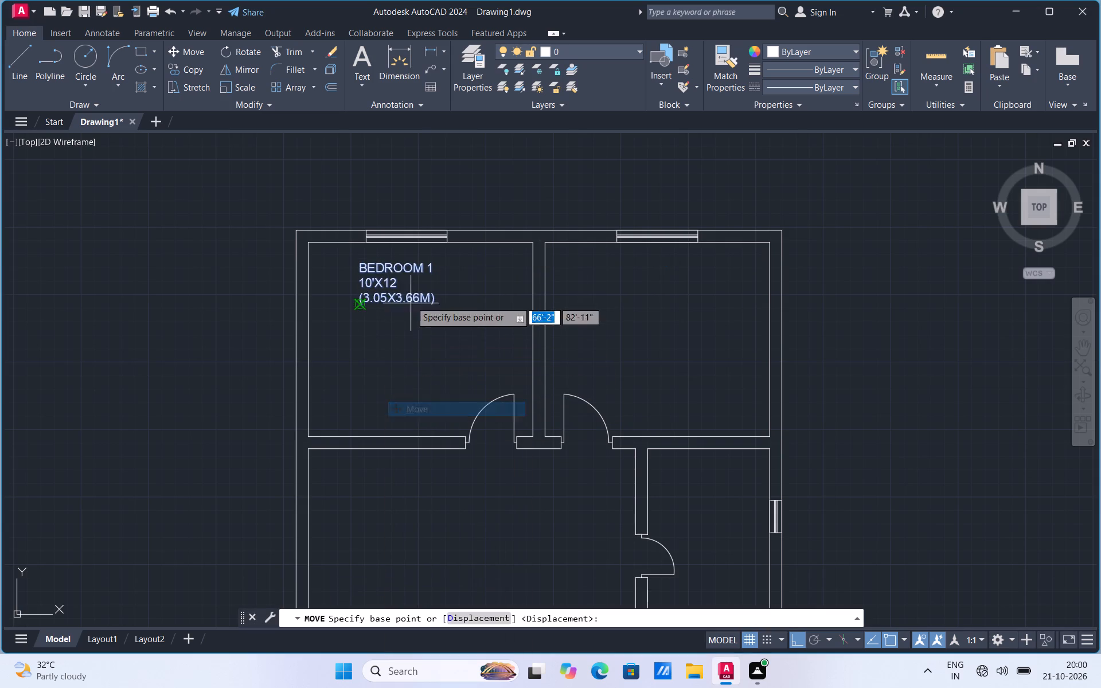
pyautogui.click(411, 300)
pyautogui.click(801, 642)
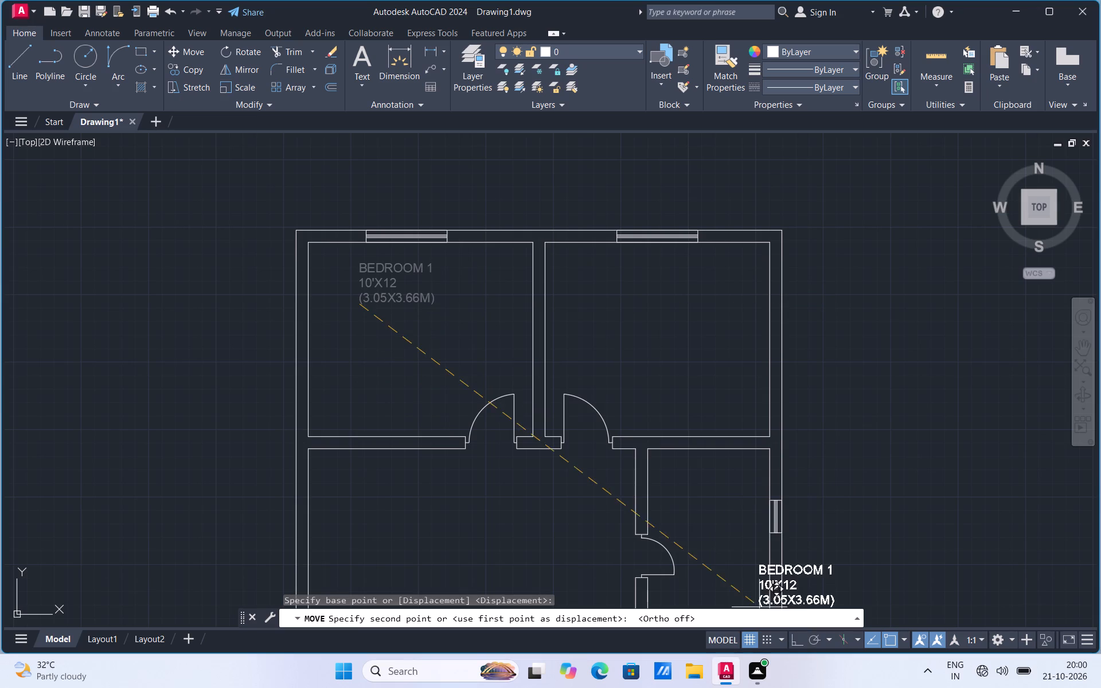
pyautogui.click(372, 360)
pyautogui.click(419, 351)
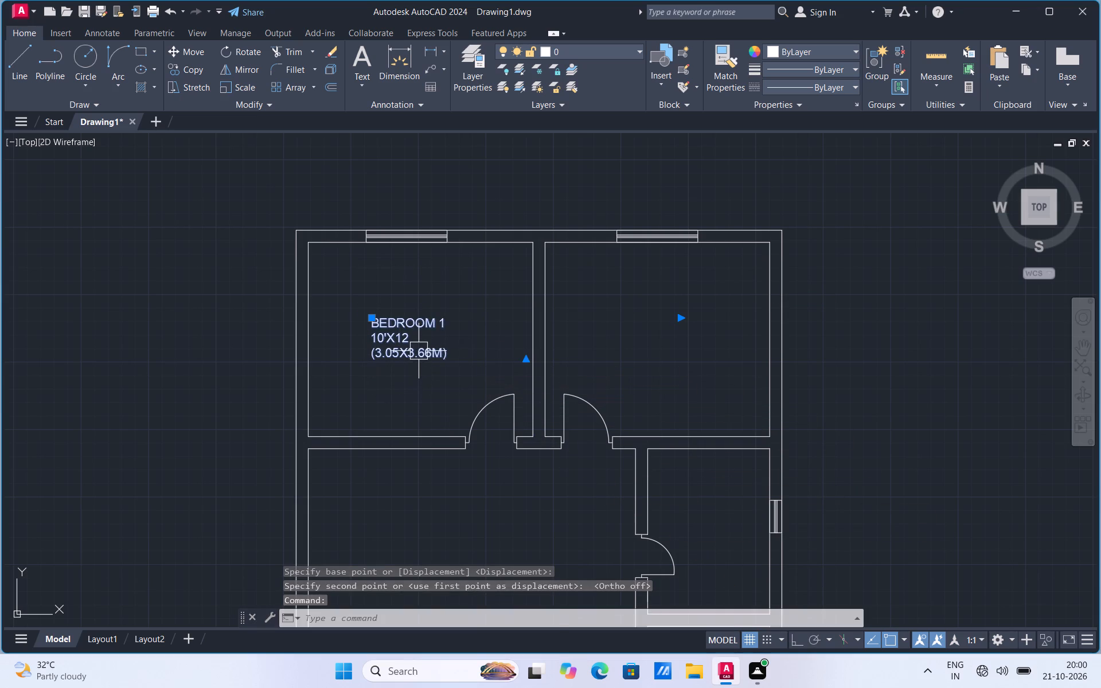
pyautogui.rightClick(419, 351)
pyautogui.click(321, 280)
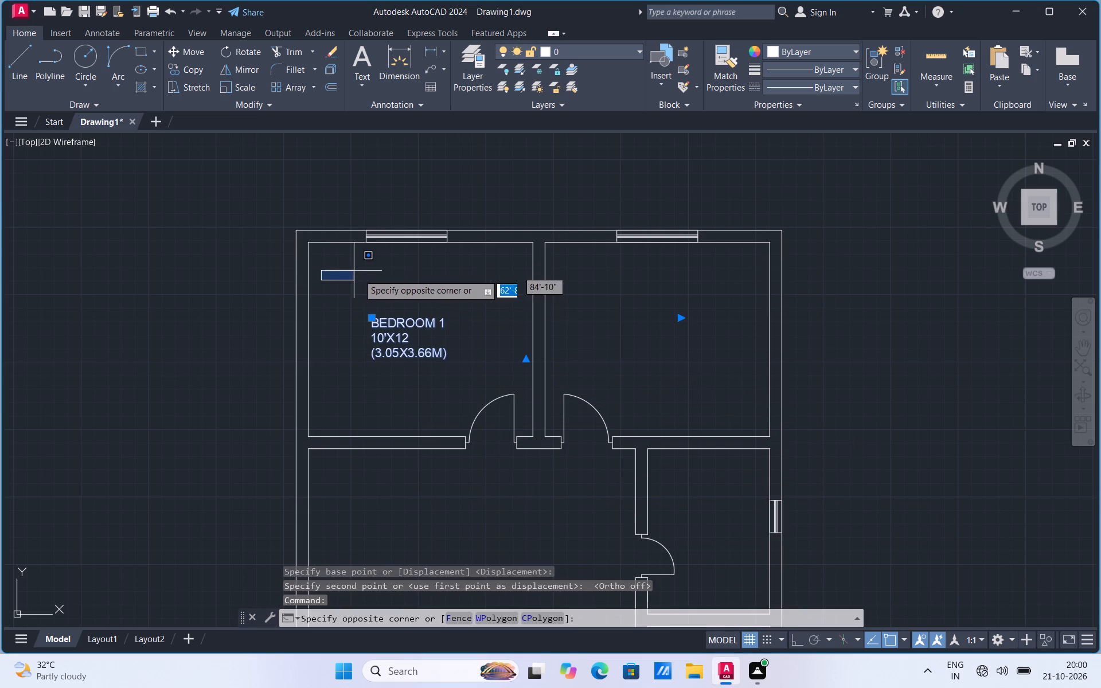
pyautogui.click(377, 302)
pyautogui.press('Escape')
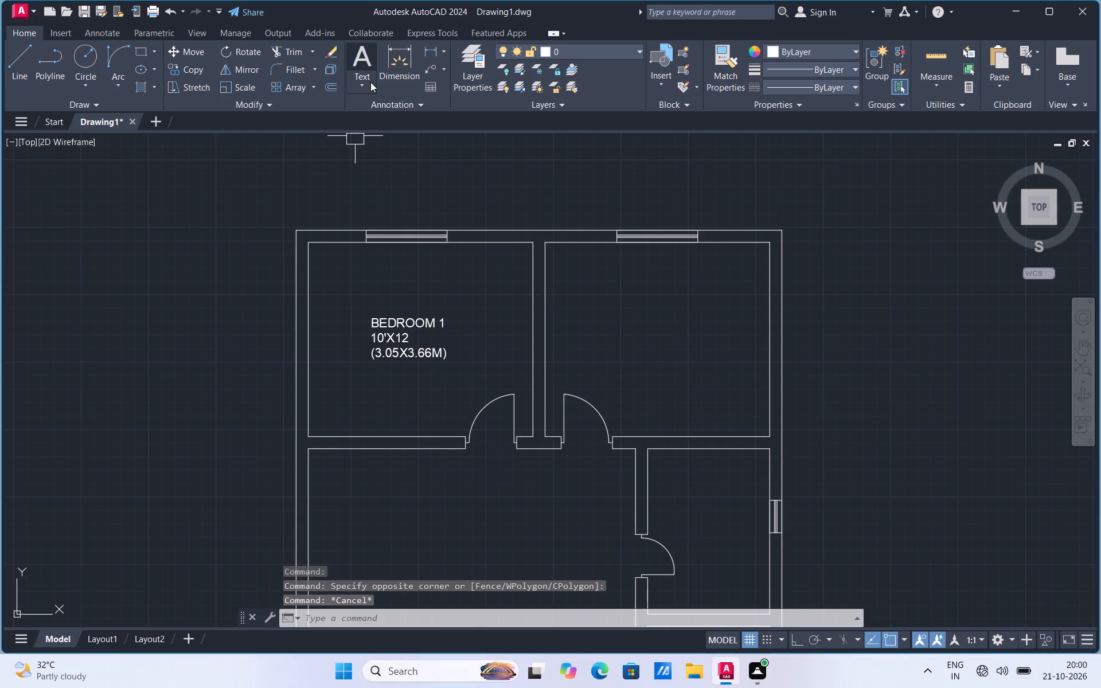
# Place multiline text in the northeast room reading BEDROOM 2, with 10'X12' as its second line.
pyautogui.click(365, 82)
pyautogui.click(366, 105)
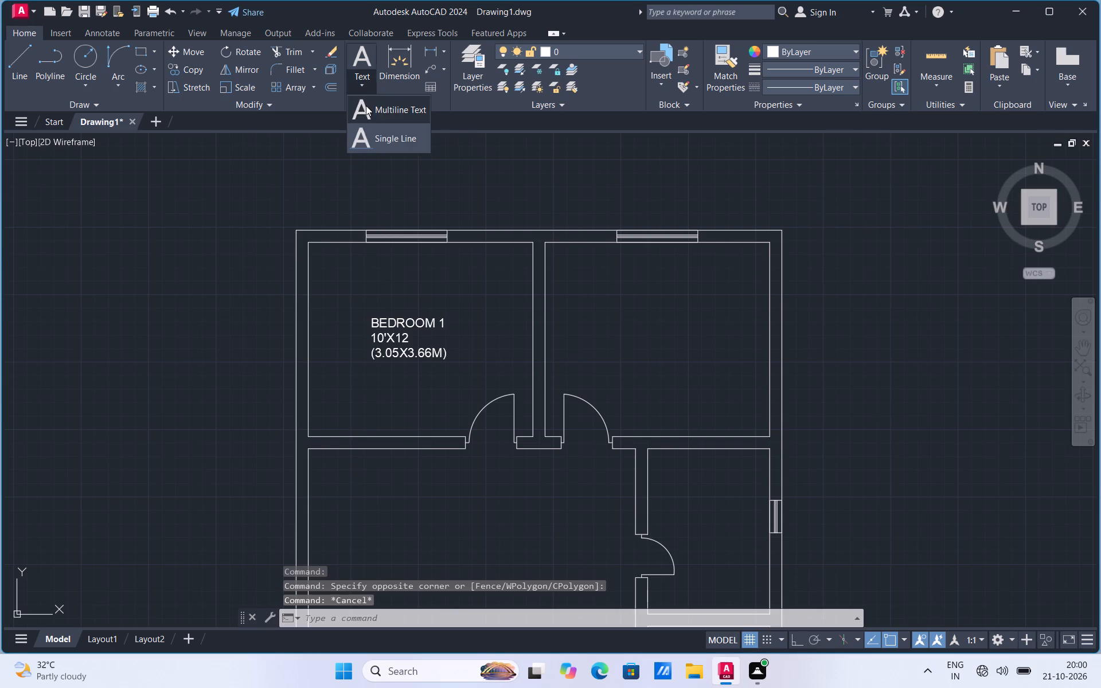
pyautogui.click(595, 308)
pyautogui.click(716, 364)
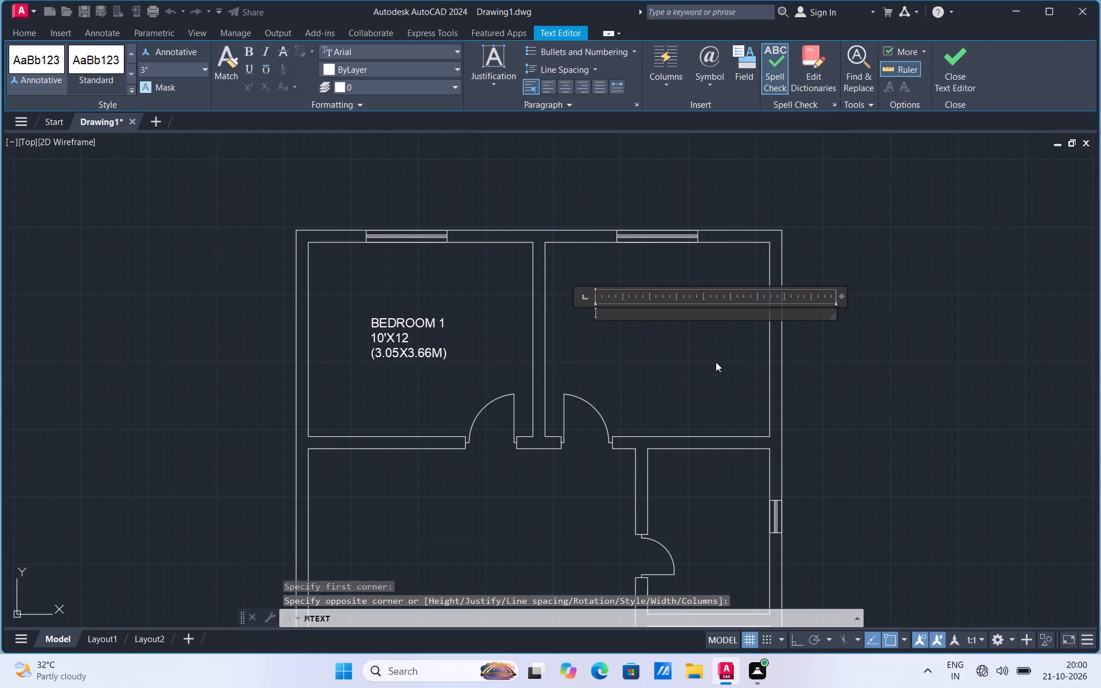
pyautogui.write('BEDROOM')
pyautogui.press('space')
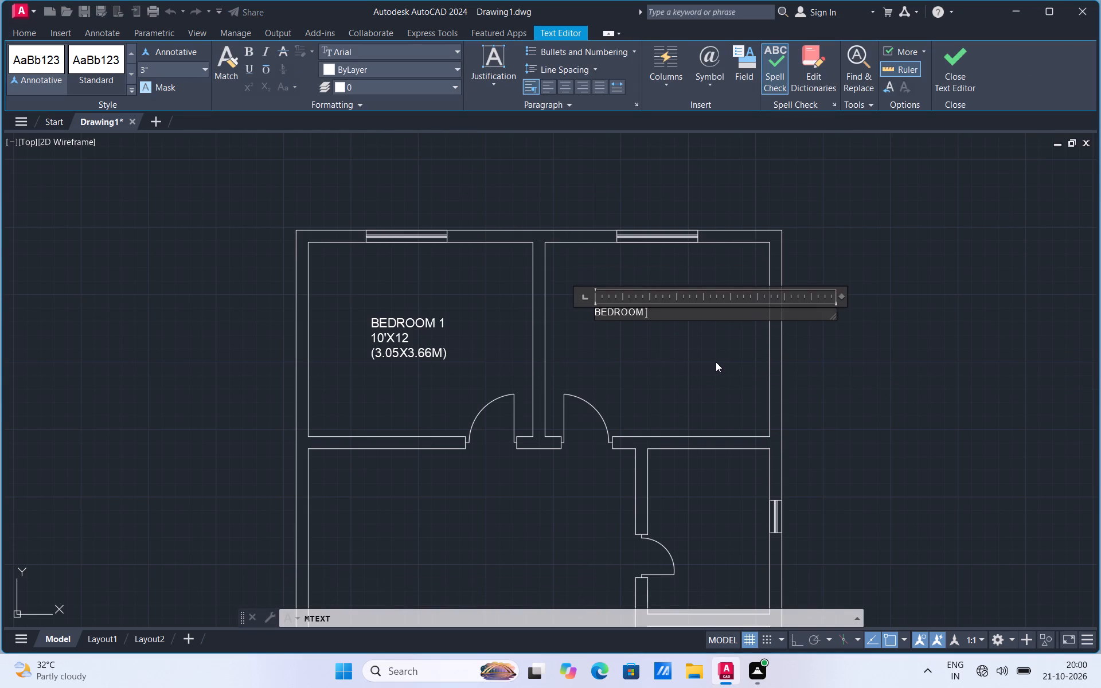
pyautogui.write('2')
pyautogui.press('Return')
pyautogui.write("10'")
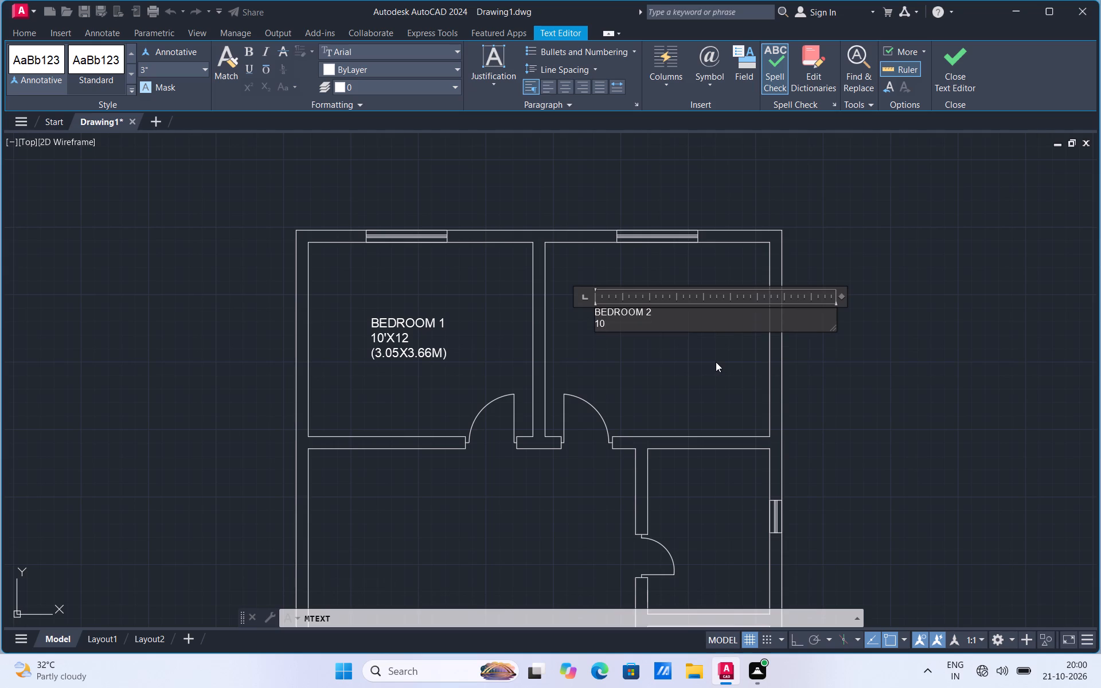
pyautogui.press('x')
pyautogui.write("12'")
pyautogui.press('Return')
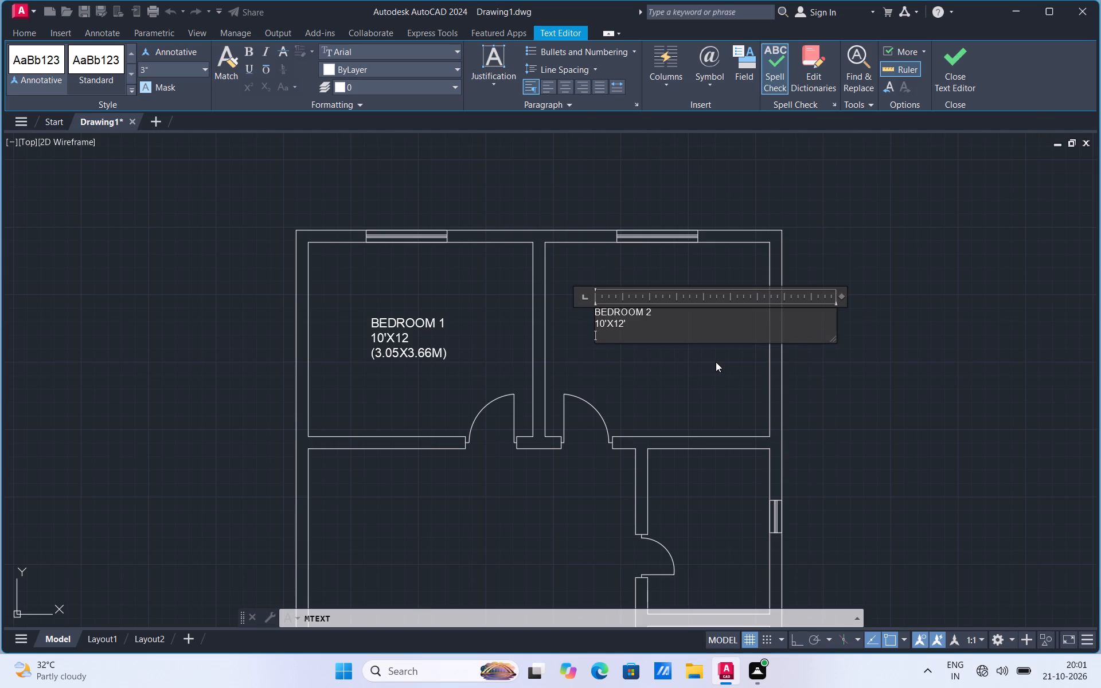
# Add a third line reading (3.05X3.66m) to the BEDROOM 2 label and finish the text.
pyautogui.hotkey('shift', '(')
pyautogui.write('3.05')
pyautogui.press('x')
pyautogui.write('3.66')
pyautogui.press('m')
pyautogui.hotkey('shift', ')')
pyautogui.press('BackSpace')
pyautogui.press('BackSpace')
pyautogui.press('m')
pyautogui.hotkey('shift', ')')
pyautogui.click(458, 368)
# Edit the last line of the BEDROOM 1 label to read (3.05X3.66m), with a lowercase m.
pyautogui.doubleClick(425, 353)
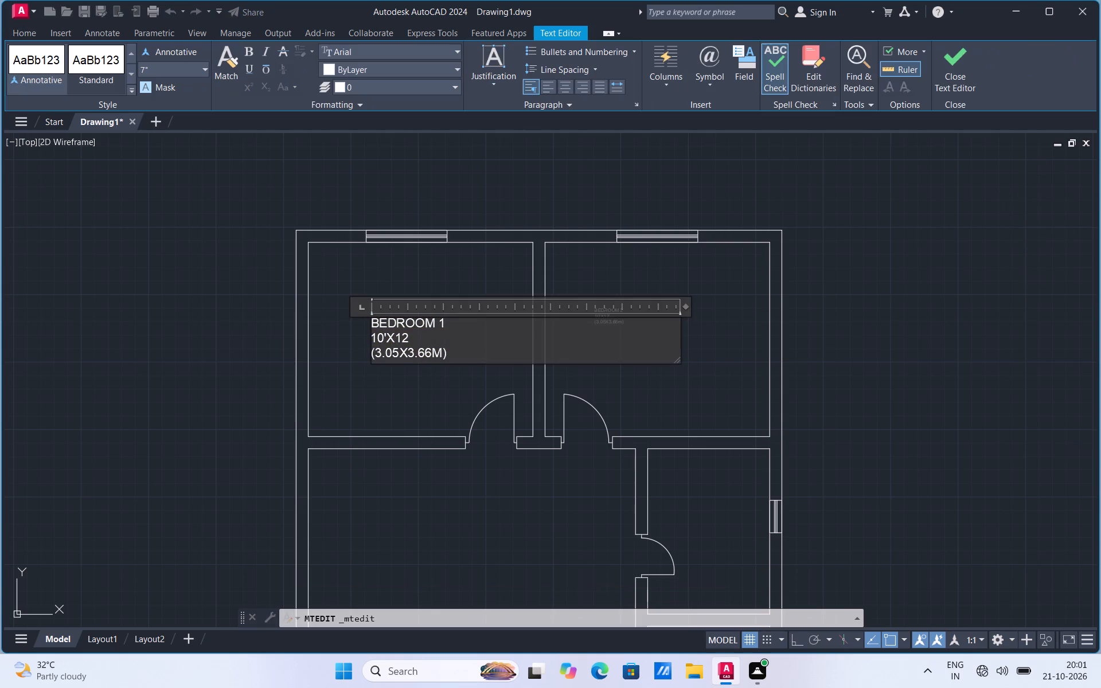
pyautogui.click(447, 352)
pyautogui.press('BackSpace')
pyautogui.press('BackSpace')
pyautogui.press('m')
pyautogui.hotkey('shift', ')')
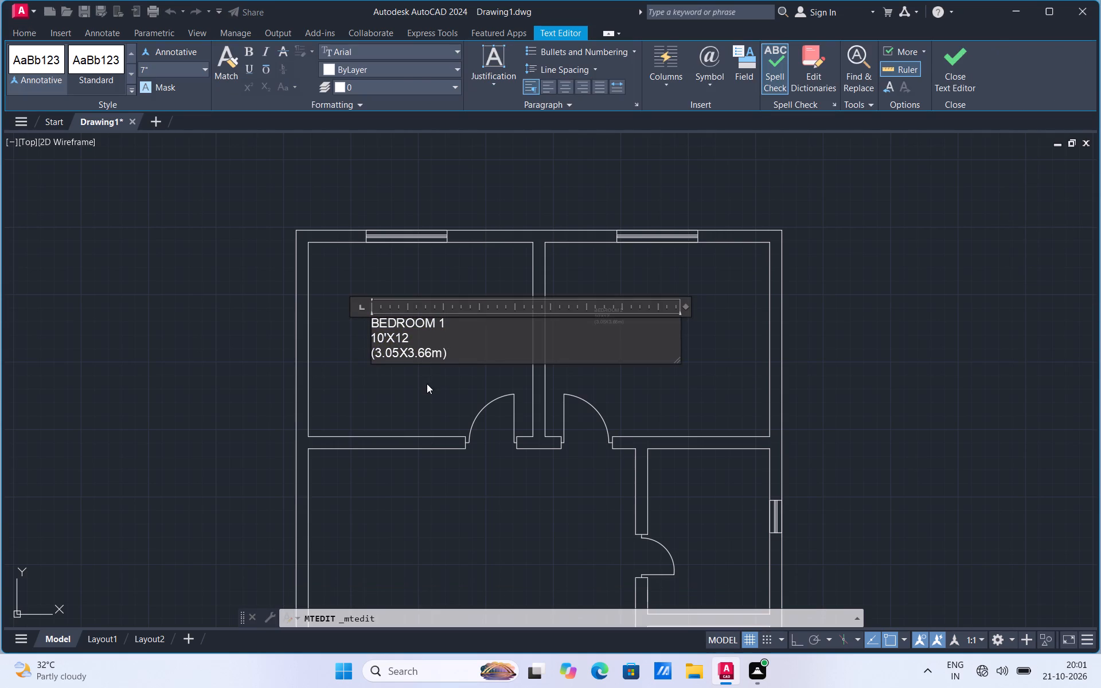
pyautogui.click(427, 384)
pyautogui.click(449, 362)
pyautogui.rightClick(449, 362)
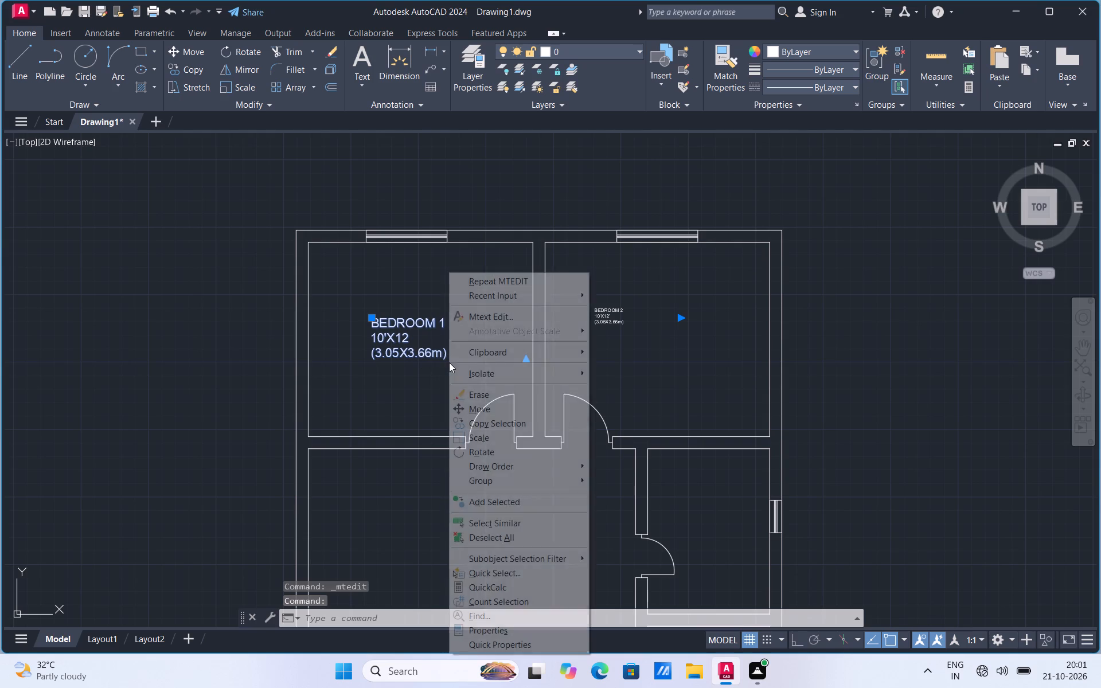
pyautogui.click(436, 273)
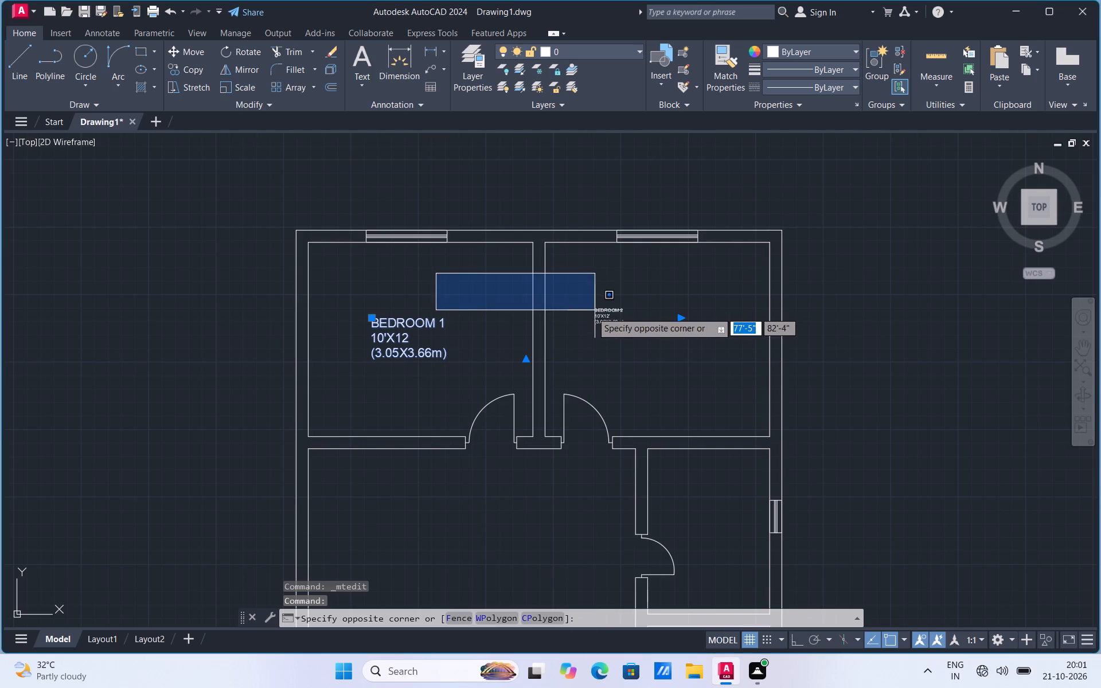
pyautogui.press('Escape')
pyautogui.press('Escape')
# Scale up the BEDROOM 2 label from its lower-left corner to about the size of the BEDROOM 1 label.
pyautogui.click(630, 308)
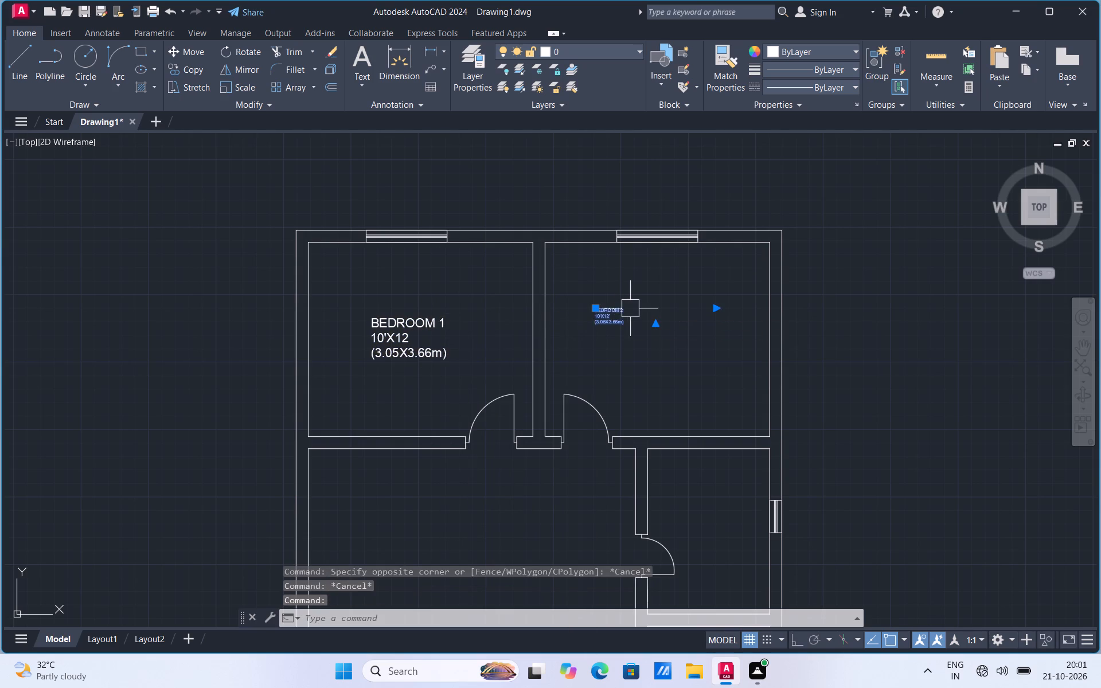
pyautogui.rightClick(630, 308)
pyautogui.click(676, 439)
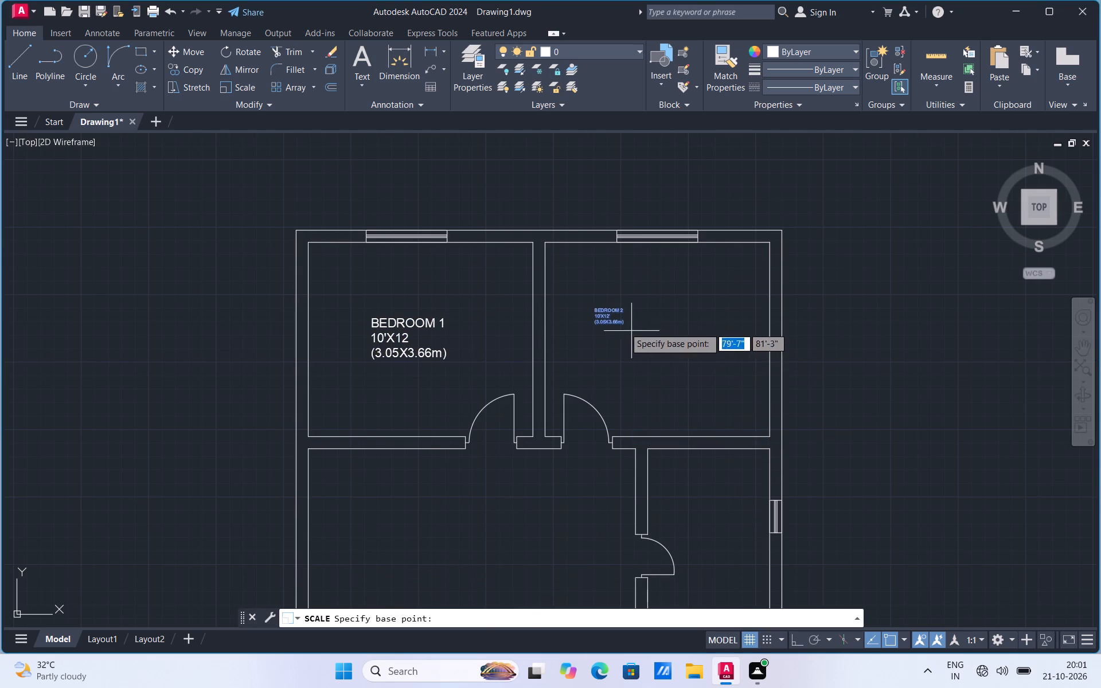
pyautogui.click(624, 327)
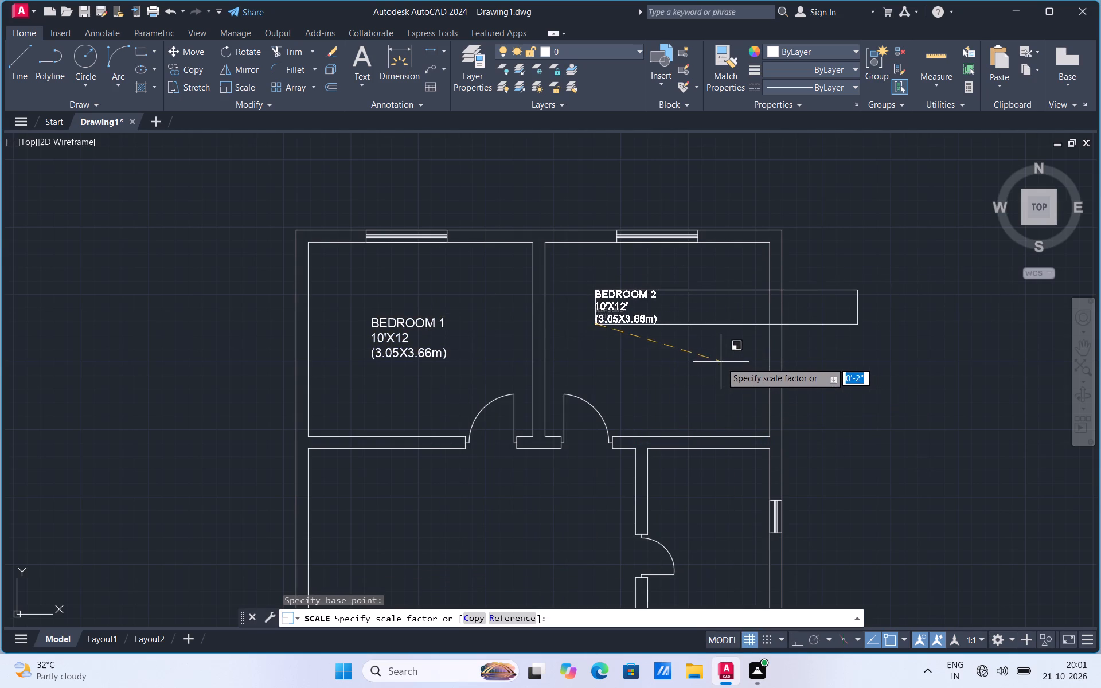
pyautogui.click(737, 368)
# Move the enlarged BEDROOM 2 label to about the middle of the northeast room.
pyautogui.click(639, 318)
pyautogui.rightClick(639, 318)
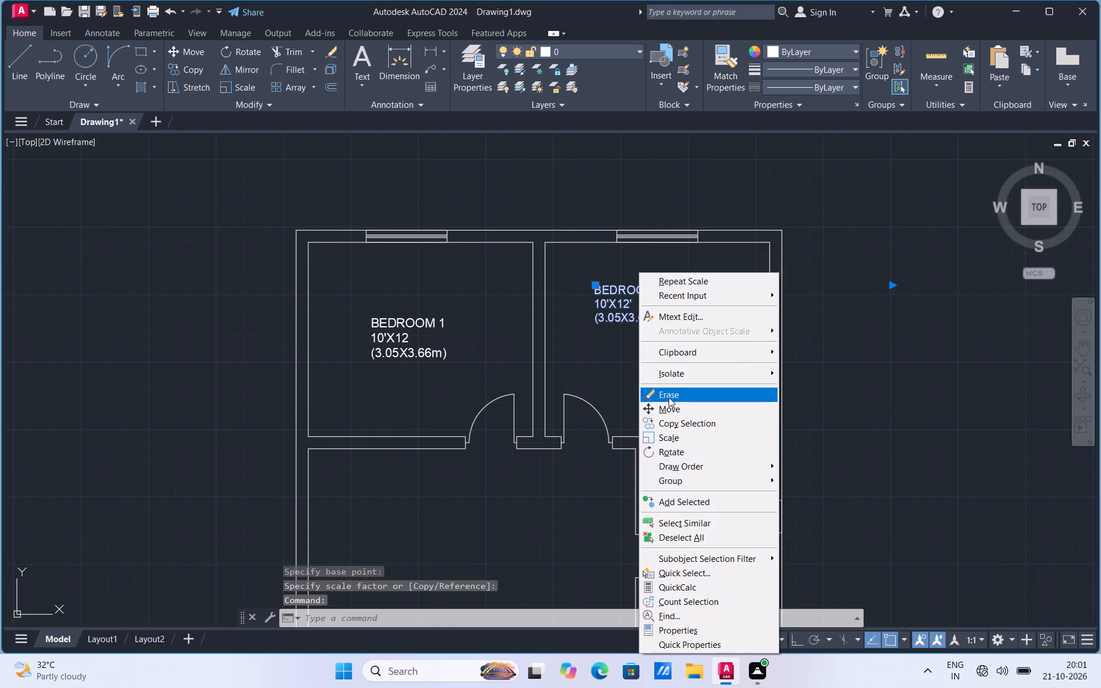
pyautogui.click(676, 408)
pyautogui.click(639, 316)
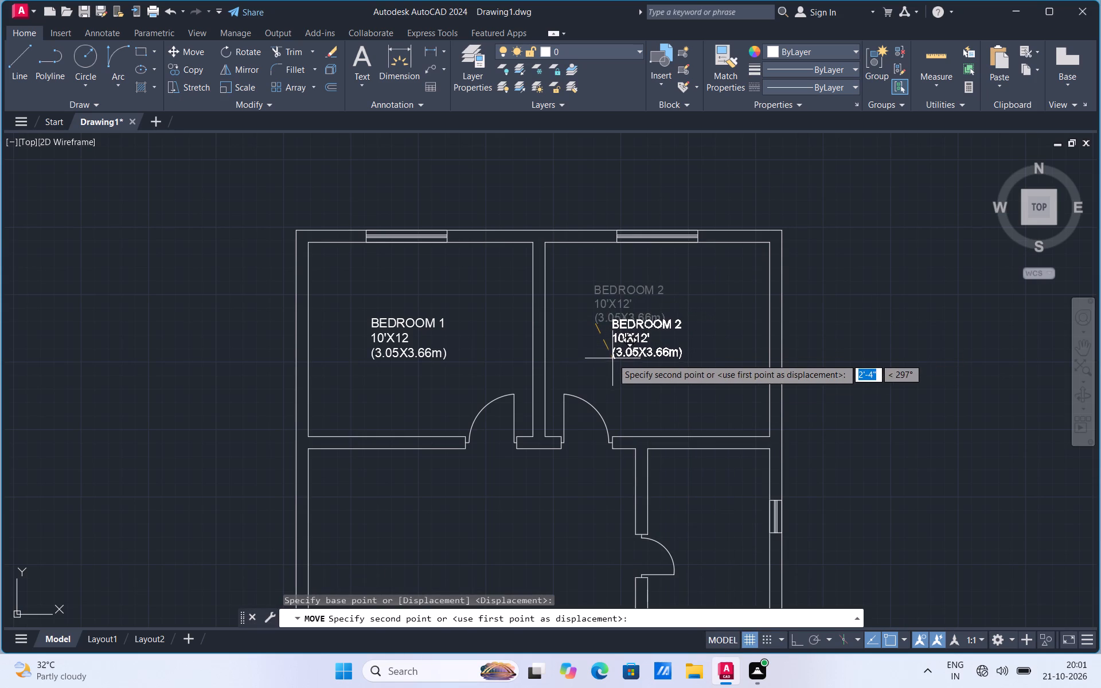
pyautogui.click(616, 351)
# Place multiline text in the small room directly south of Bedroom 2, with TOILET in capitals as its first line.
pyautogui.scroll(-1, 639, 210)
pyautogui.scroll(1, 712, 455)
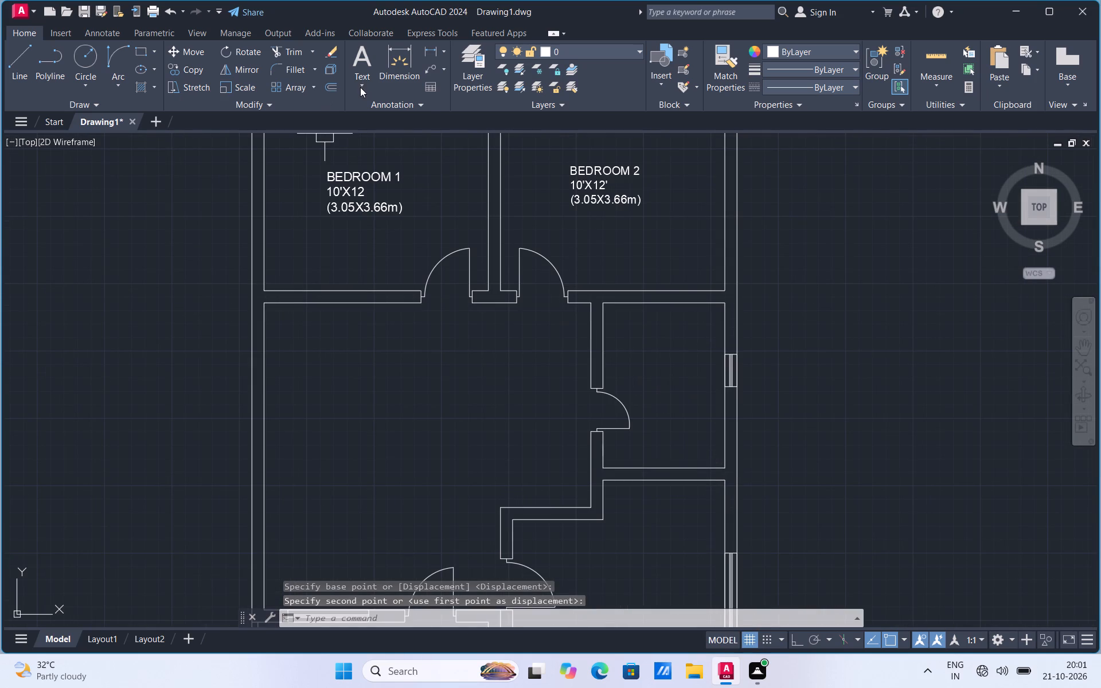
pyautogui.click(361, 85)
pyautogui.click(395, 112)
pyautogui.click(643, 366)
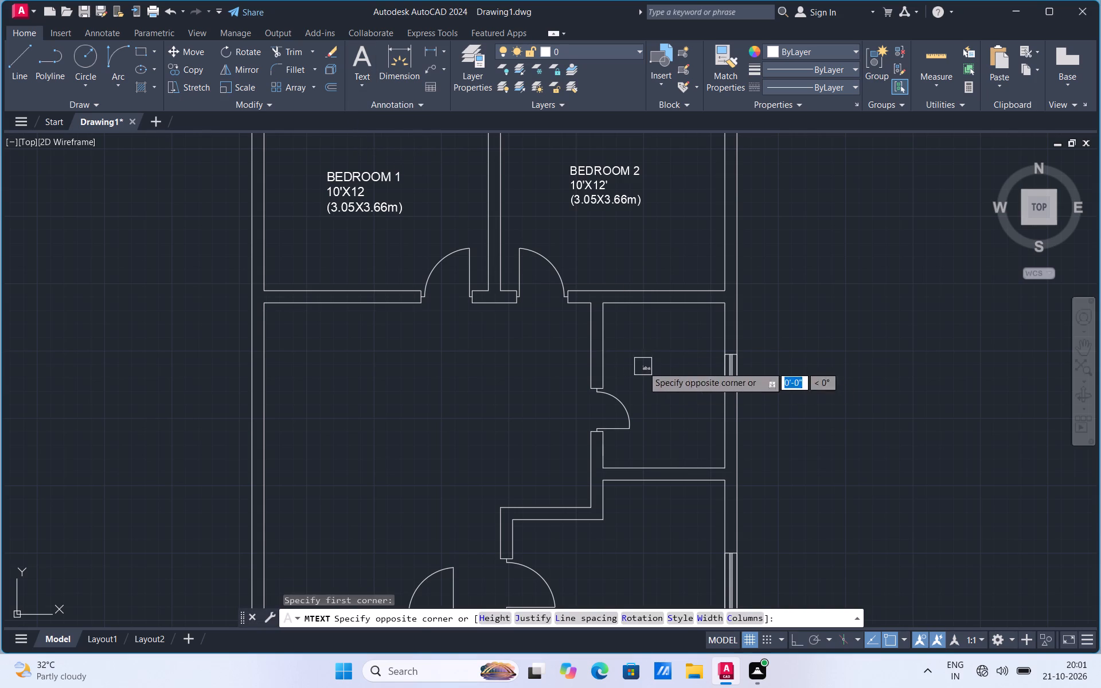
pyautogui.click(697, 388)
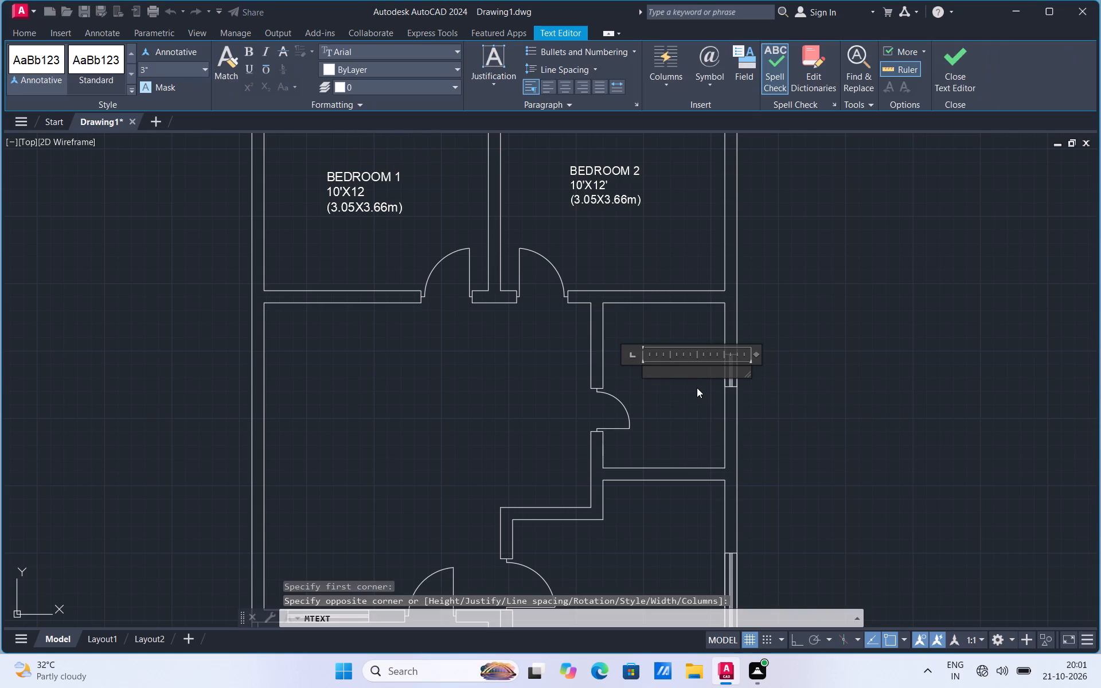
pyautogui.write('toilet')
pyautogui.press('BackSpace')
pyautogui.press('BackSpace')
pyautogui.press('BackSpace')
pyautogui.press('BackSpace')
pyautogui.press('BackSpace')
pyautogui.press('BackSpace')
pyautogui.press('BackSpace')
pyautogui.press('BackSpace')
pyautogui.press('BackSpace')
pyautogui.press('BackSpace')
pyautogui.press('BackSpace')
pyautogui.press('BackSpace')
pyautogui.press('BackSpace')
pyautogui.press('BackSpace')
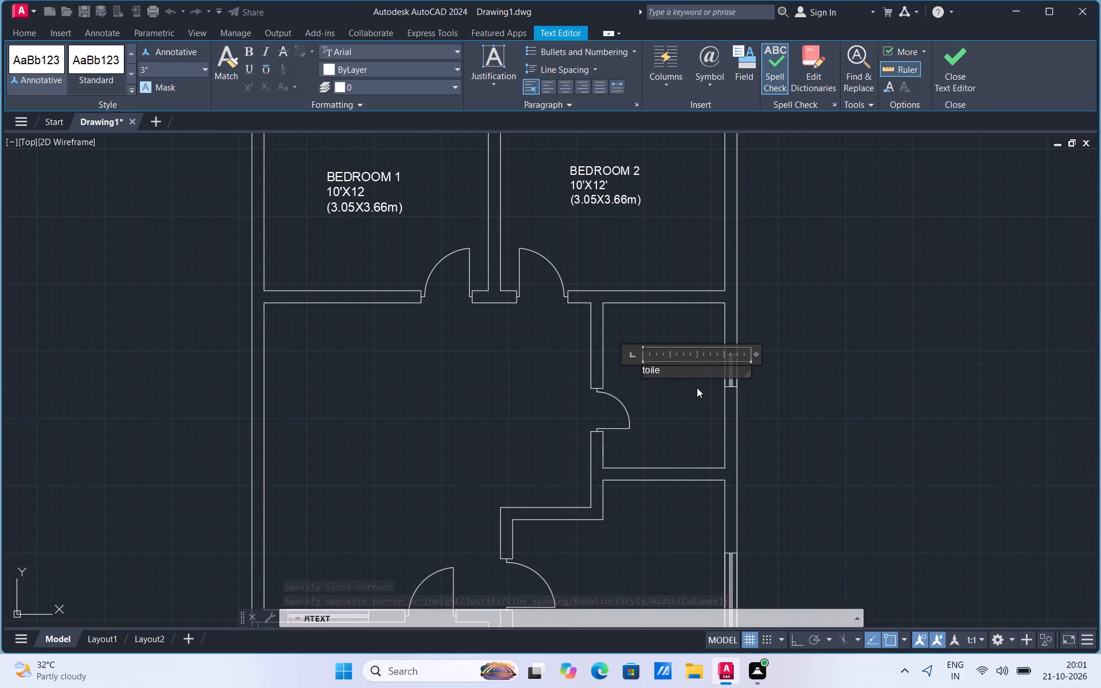
pyautogui.write('TOILET')
pyautogui.press('Return')
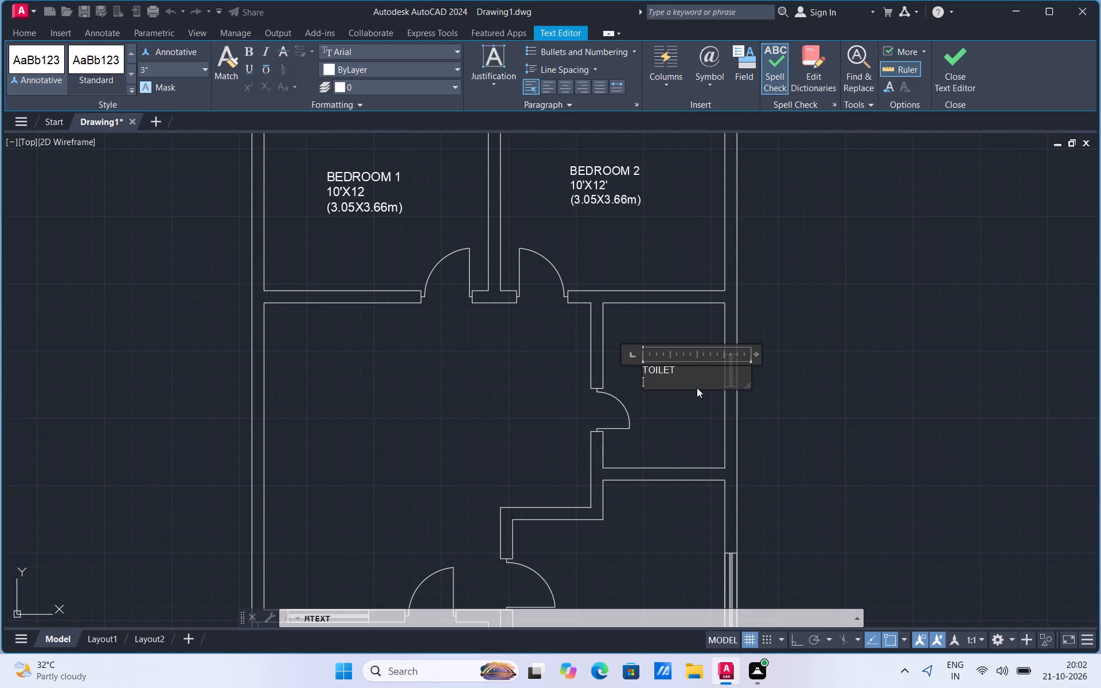
# Complete the TOILET label with 5'X7' on its second line and (1.52X2.13m) on its third line.
pyautogui.write("5'")
pyautogui.write("X7'")
pyautogui.press('Return')
pyautogui.hotkey('shift', '(')
pyautogui.write('1.52')
pyautogui.write('X2.13')
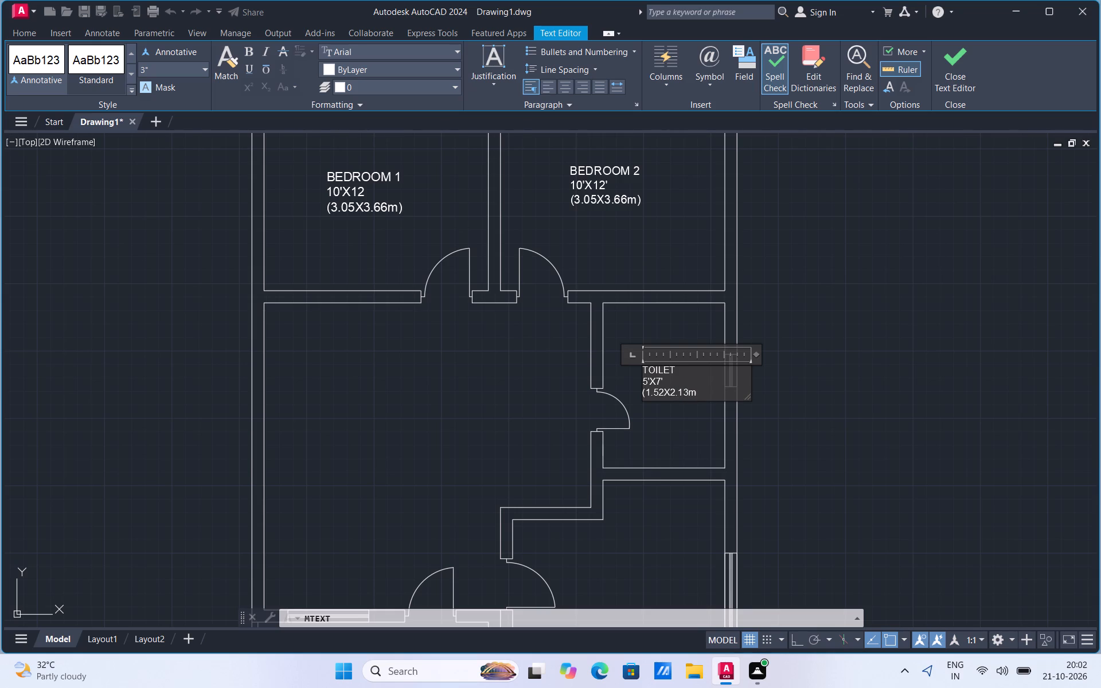
pyautogui.hotkey('shift', ')')
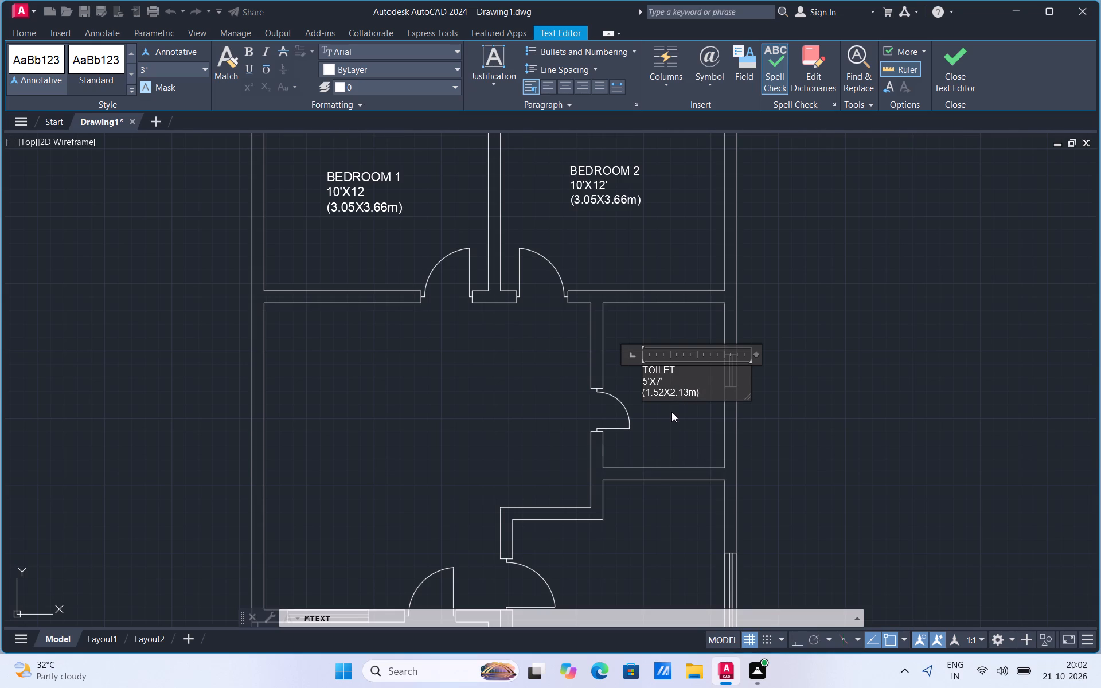
pyautogui.click(669, 416)
# Scale up the TOILET label from its lower-left corner by eye, keeping it within the toilet room.
pyautogui.click(659, 369)
pyautogui.rightClick(659, 370)
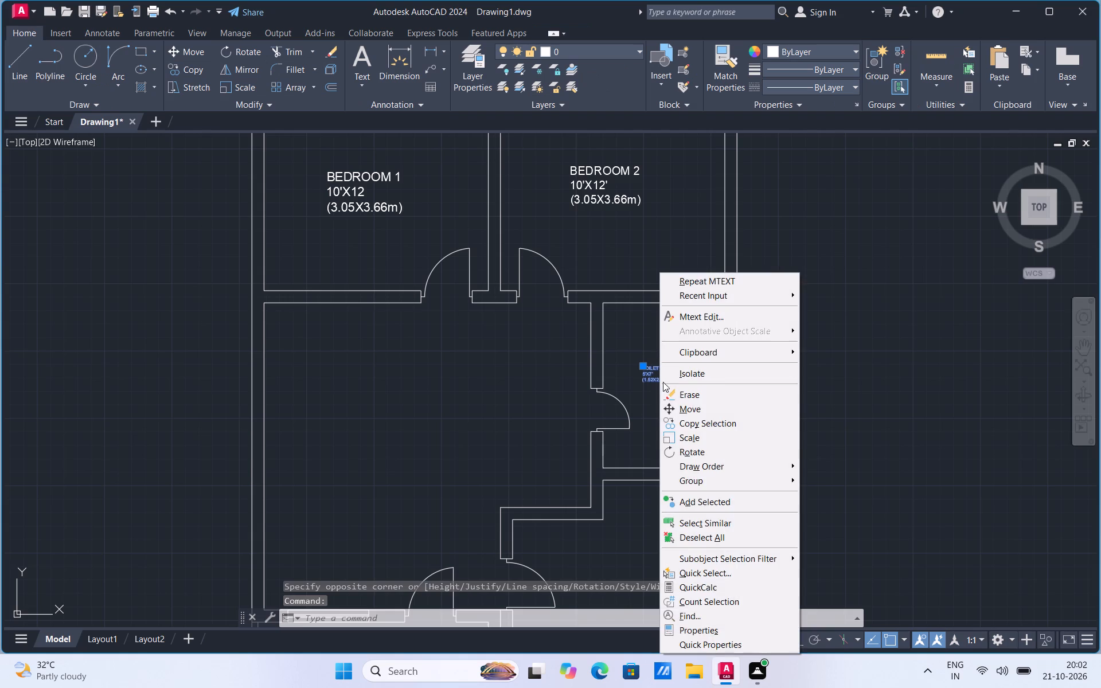
pyautogui.click(687, 437)
pyautogui.click(661, 389)
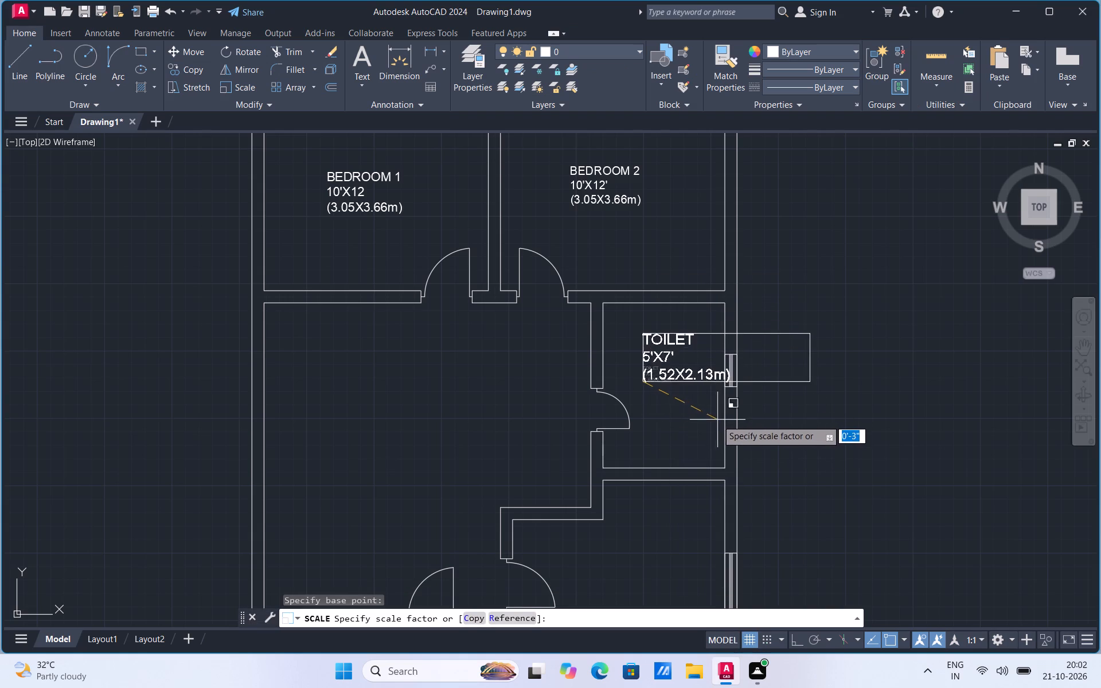
pyautogui.click(692, 414)
# Place multiline text in the large room south of Bedroom 1, with LIVING /HALL in capitals as its first line.
pyautogui.scroll(-1, 719, 311)
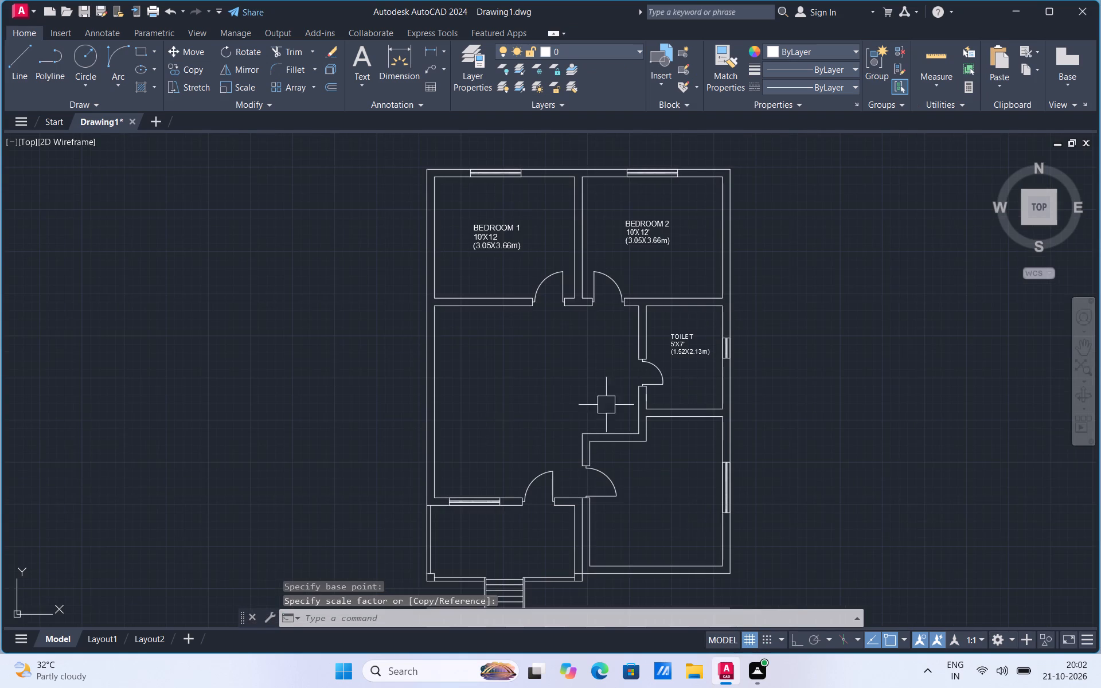
pyautogui.click(364, 85)
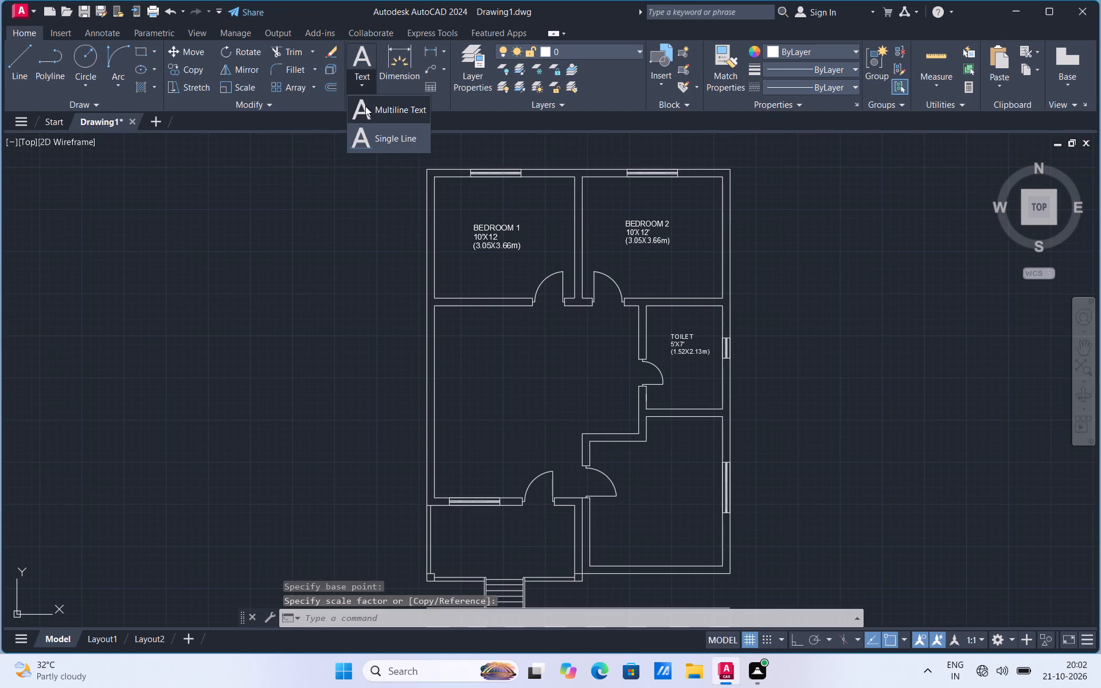
pyautogui.click(365, 106)
pyautogui.click(477, 376)
pyautogui.click(577, 409)
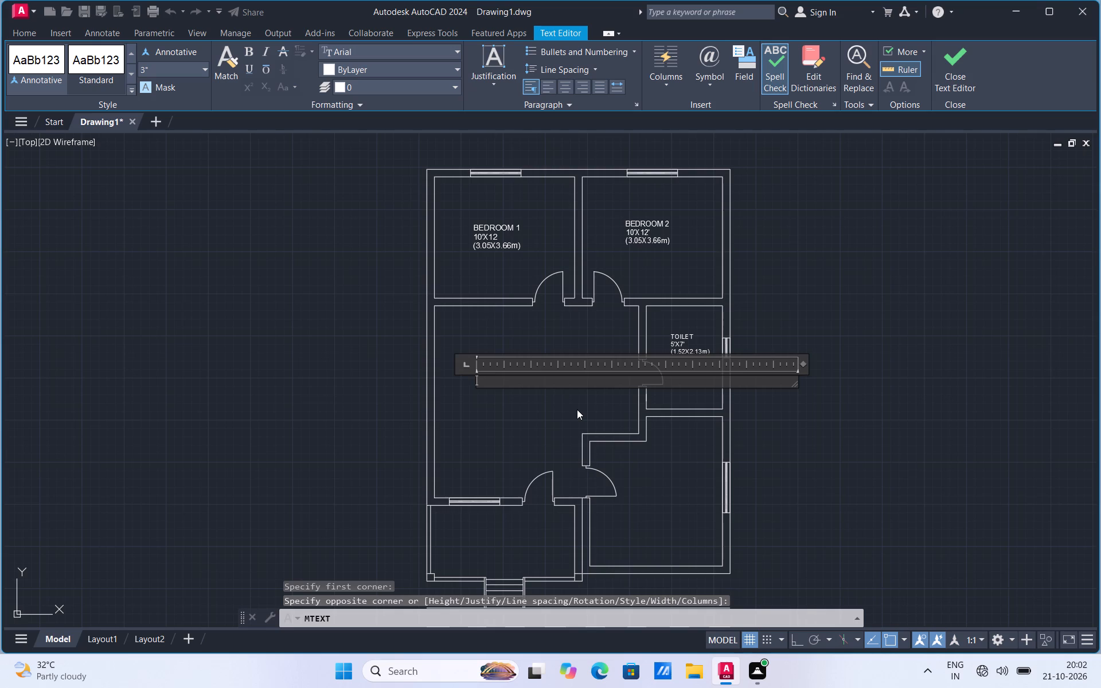
pyautogui.write('li')
pyautogui.press('BackSpace')
pyautogui.press('BackSpace')
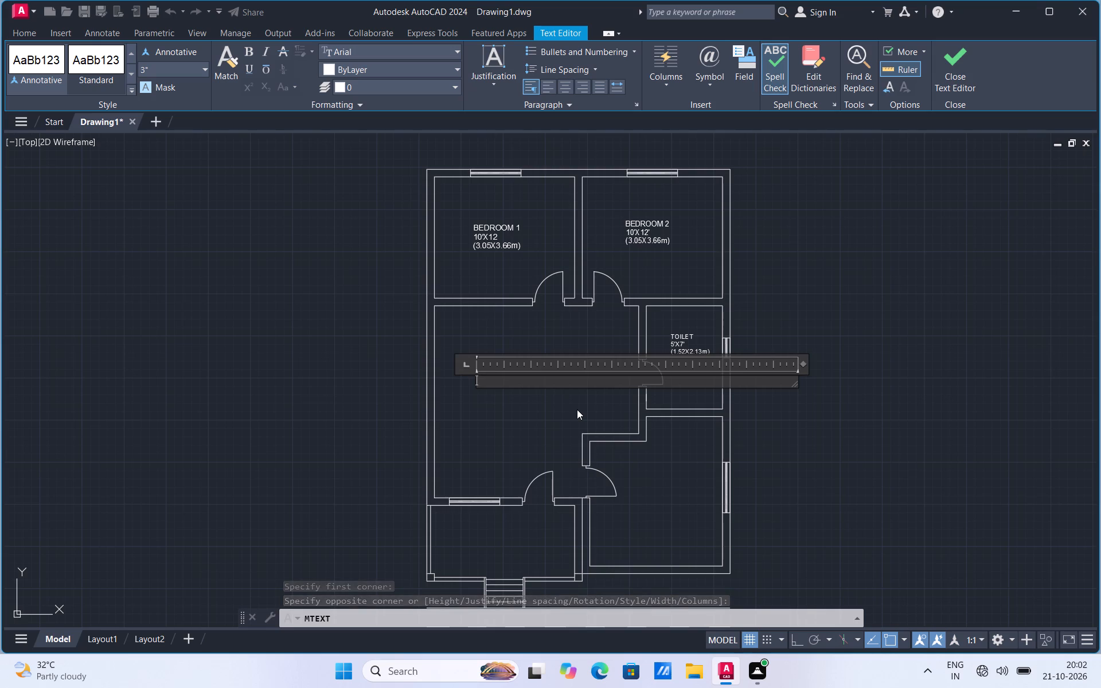
pyautogui.write('LIVING')
pyautogui.press('space')
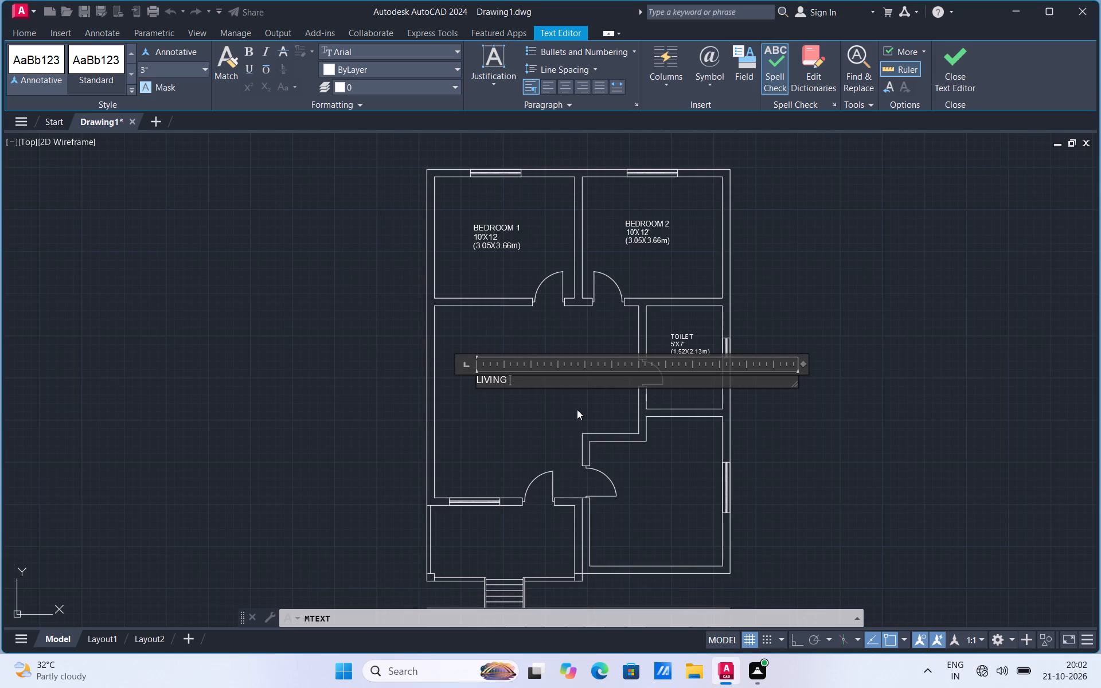
pyautogui.press('/')
pyautogui.write('HALL')
pyautogui.press('Return')
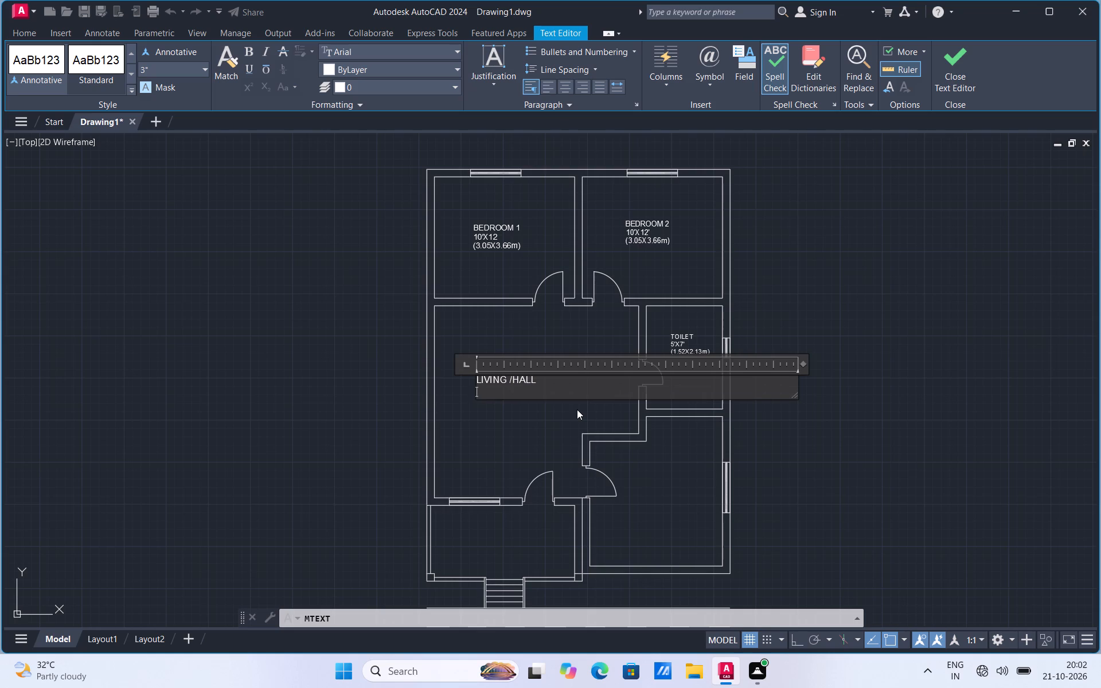
# Complete the LIVING /HALL label with 14'X16' on its second line and (4.27X4.88m), with a lowercase m, on its third.
pyautogui.write("14'")
pyautogui.write("X16'")
pyautogui.press('Return')
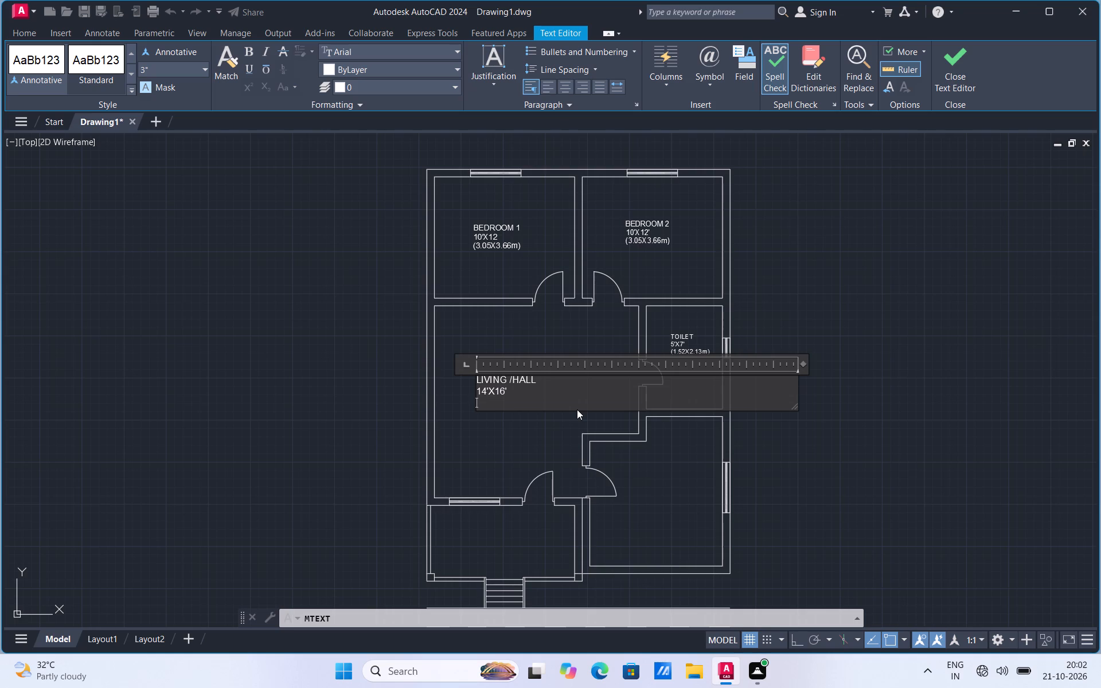
pyautogui.hotkey('shift', '(')
pyautogui.write('4.27')
pyautogui.press('x')
pyautogui.write('4.88')
pyautogui.press('m')
pyautogui.press('BackSpace')
pyautogui.hotkey('shift', ')')
pyautogui.click(545, 428)
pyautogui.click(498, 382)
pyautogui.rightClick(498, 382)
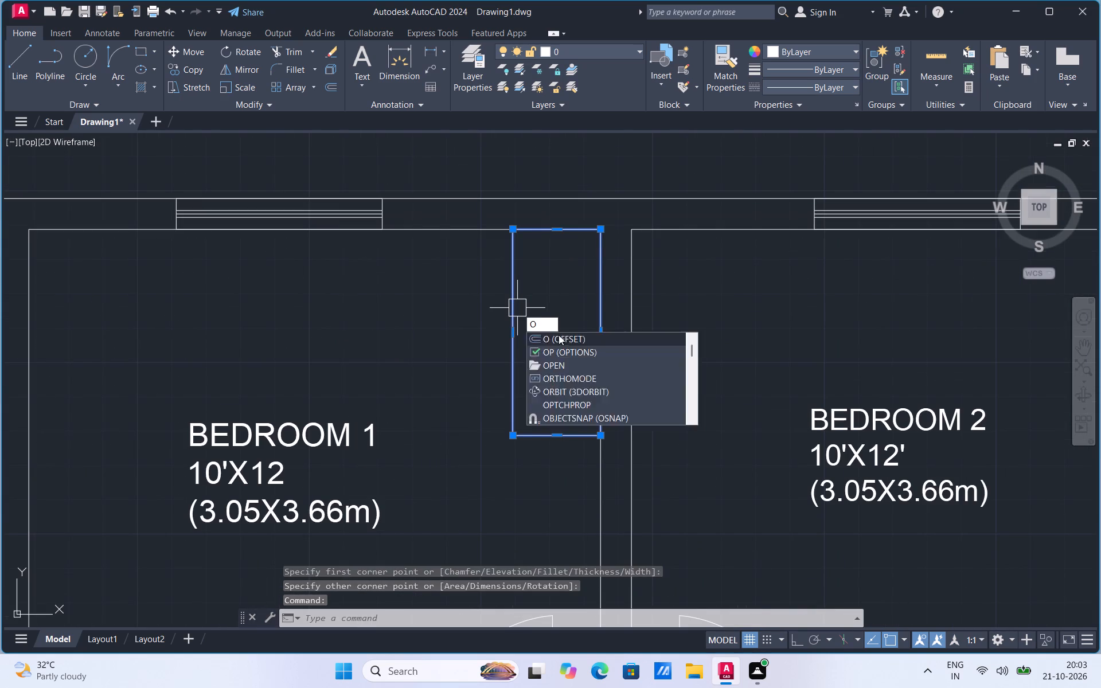
# Offset the rectangle in Bedroom 1's northeast corner outward by 1".
pyautogui.click(559, 335)
pyautogui.click(560, 230)
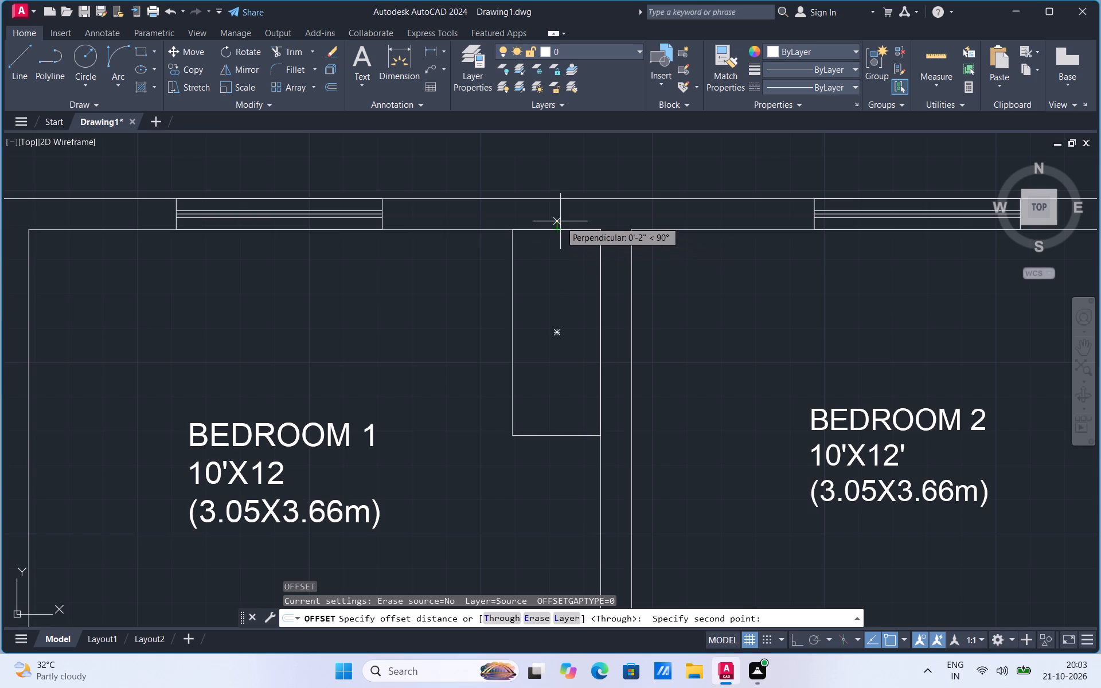
pyautogui.press('1')
pyautogui.press('Return')
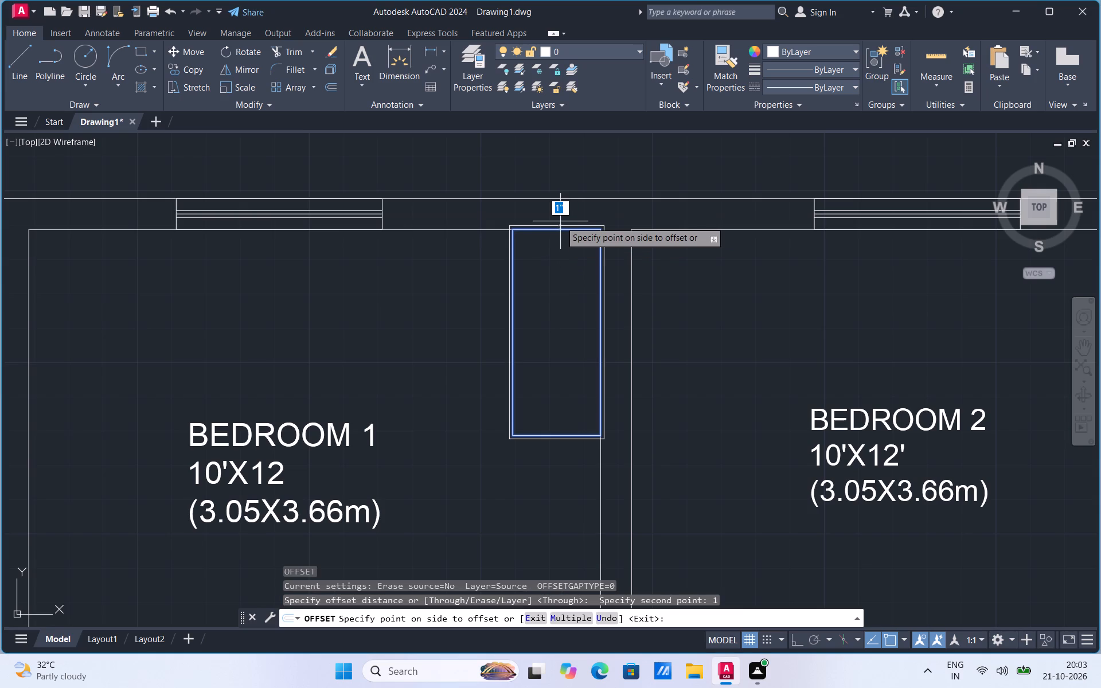
pyautogui.click(560, 221)
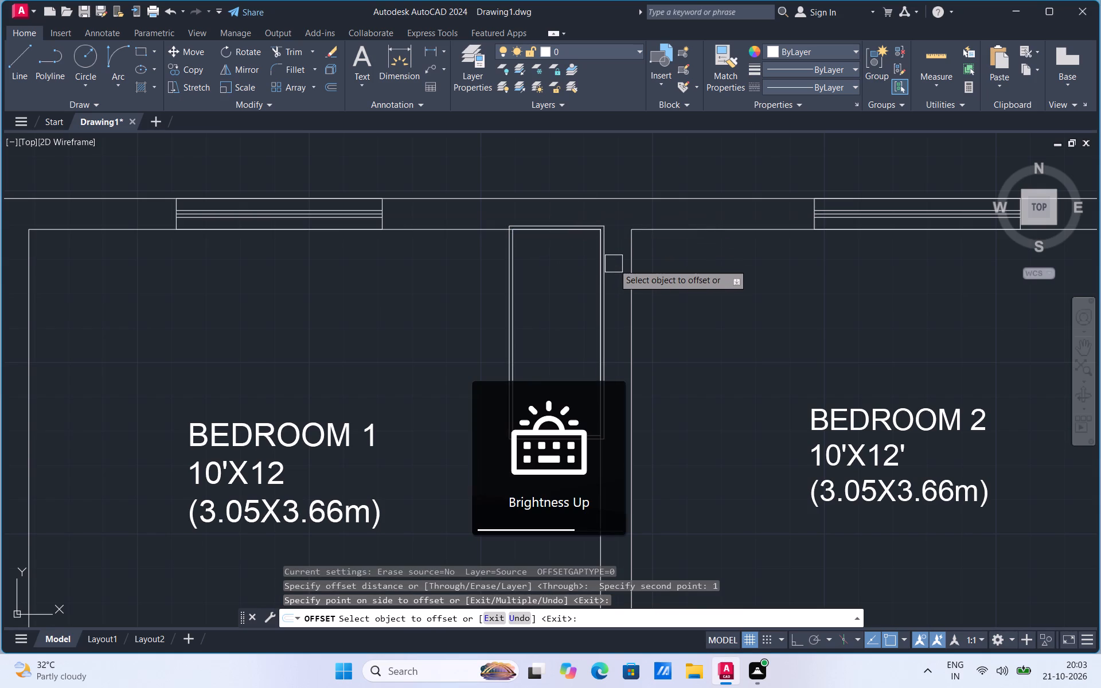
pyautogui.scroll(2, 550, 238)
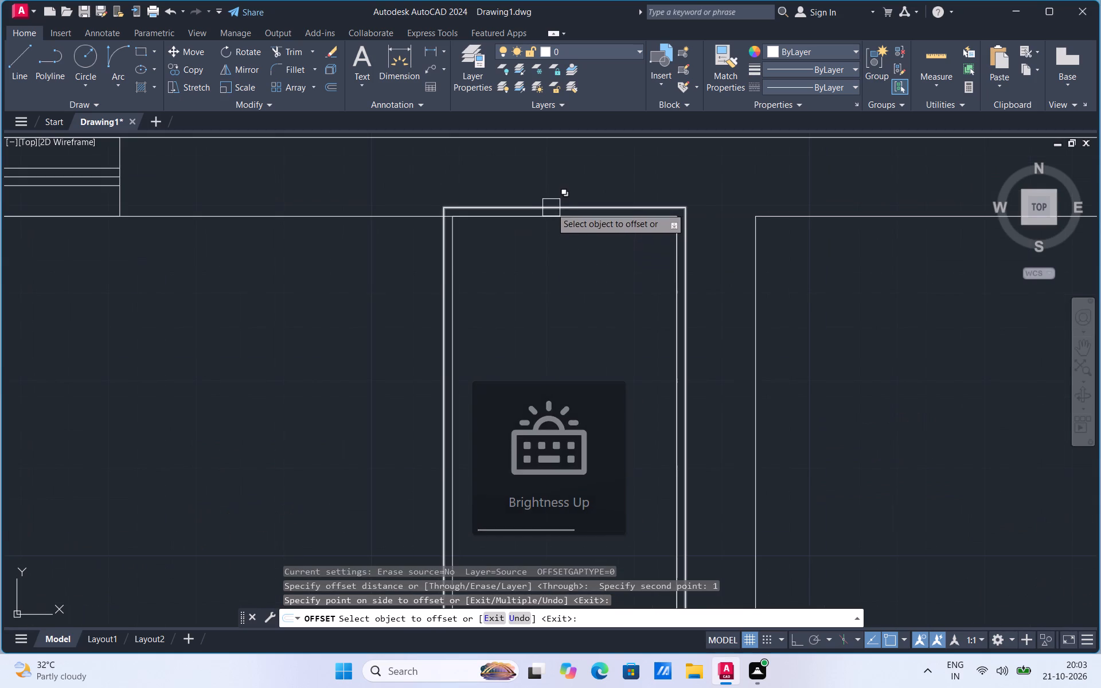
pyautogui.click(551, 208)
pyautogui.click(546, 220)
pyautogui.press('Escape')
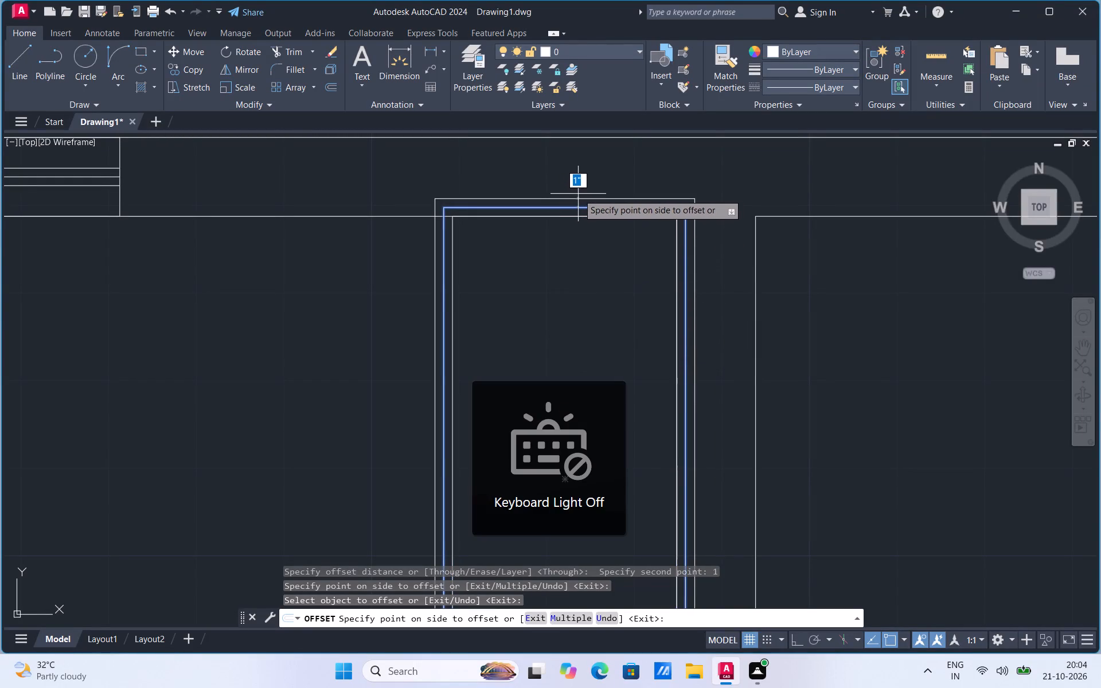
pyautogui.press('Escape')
# Move both nested rectangles so the outer one's northeast corner meets Bedroom 1's inner northeast wall corner.
pyautogui.click(588, 197)
pyautogui.click(585, 209)
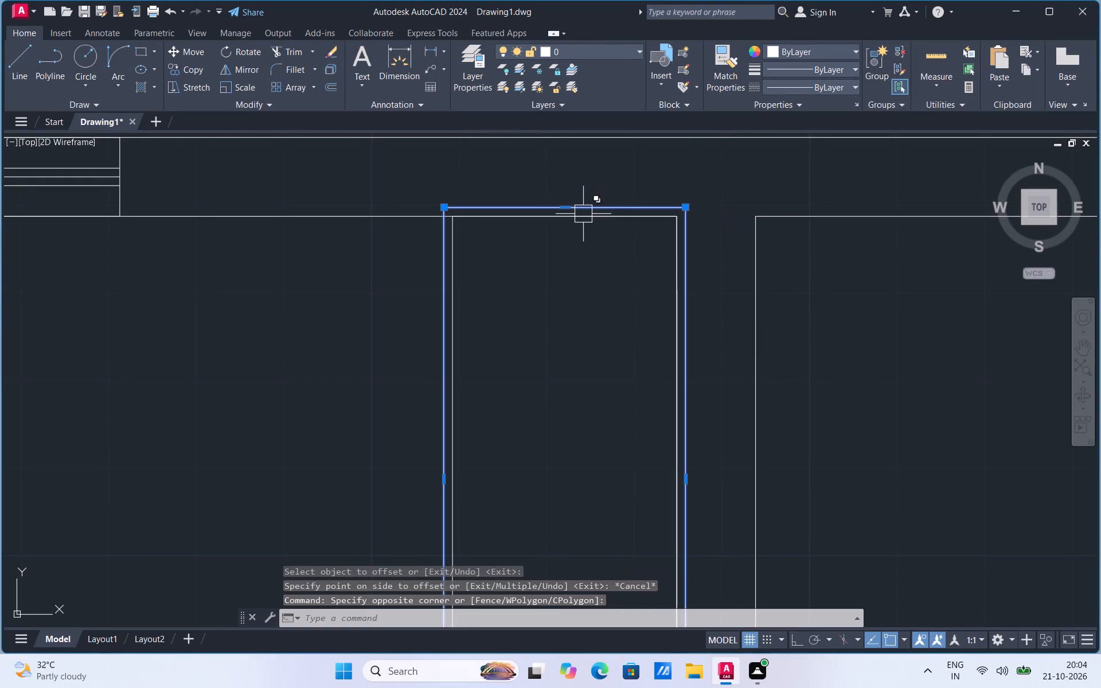
pyautogui.click(583, 214)
pyautogui.click(459, 275)
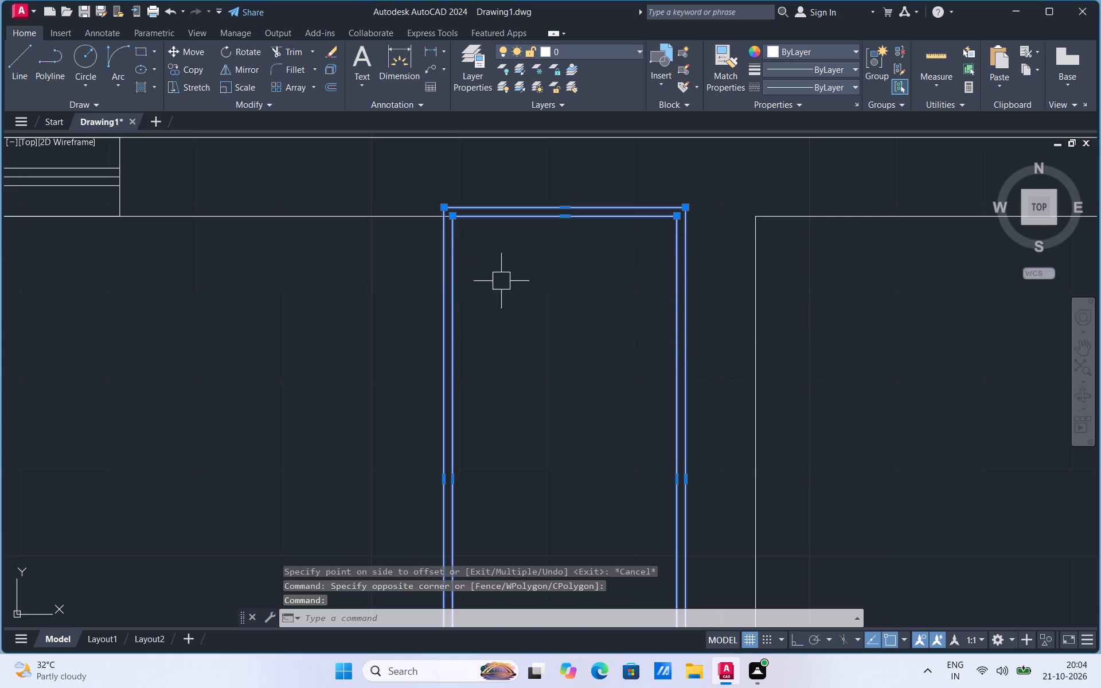
pyautogui.rightClick(501, 281)
pyautogui.click(540, 384)
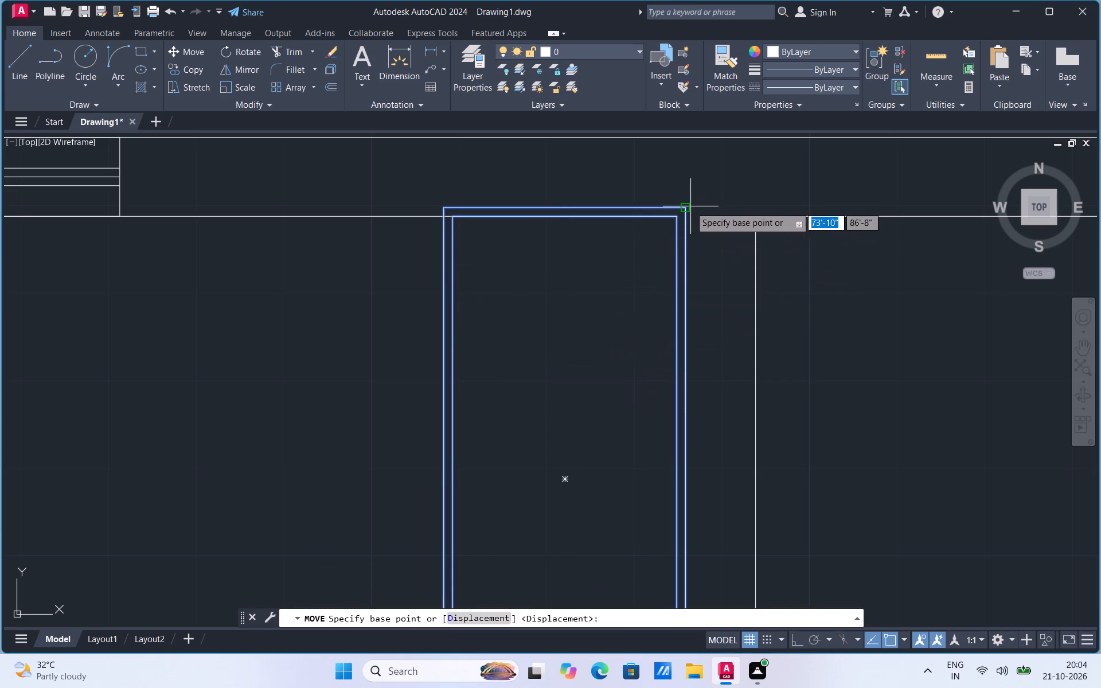
pyautogui.click(689, 207)
pyautogui.click(676, 217)
# Copy both nested rectangles from Bedroom 1 so the outer one's northwest corner meets Bedroom 2's inner northwest wall corner.
pyautogui.scroll(-2, 635, 194)
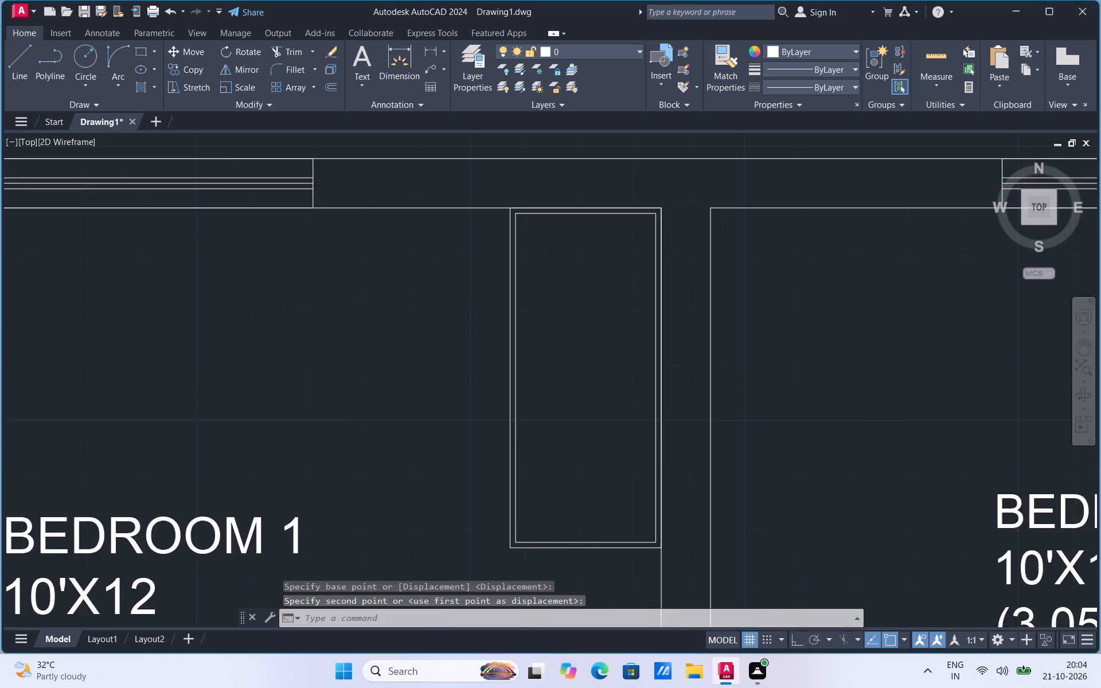
pyautogui.scroll(2, 616, 294)
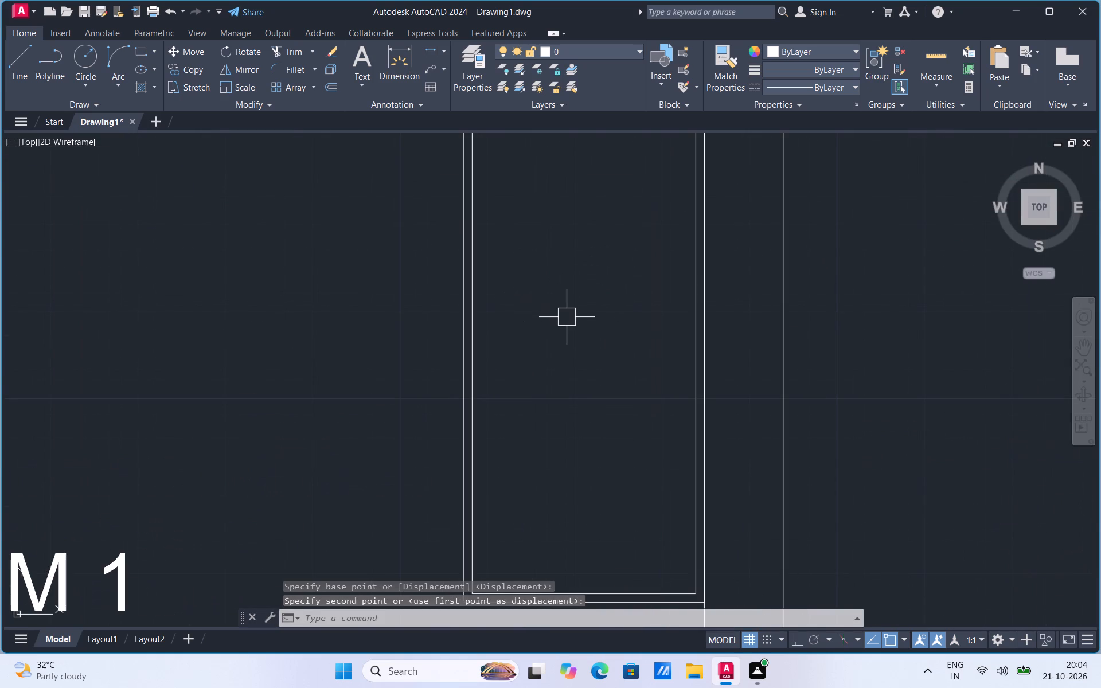
pyautogui.scroll(-2, 503, 320)
pyautogui.scroll(1, 489, 365)
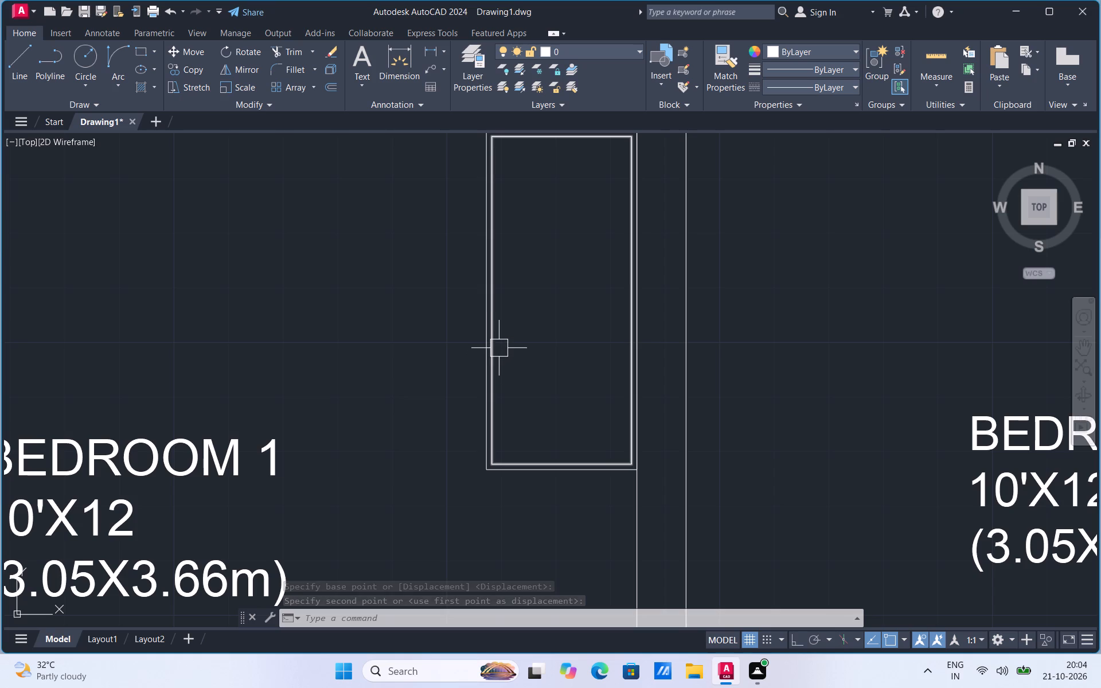
pyautogui.click(499, 348)
pyautogui.click(489, 363)
pyautogui.rightClick(489, 363)
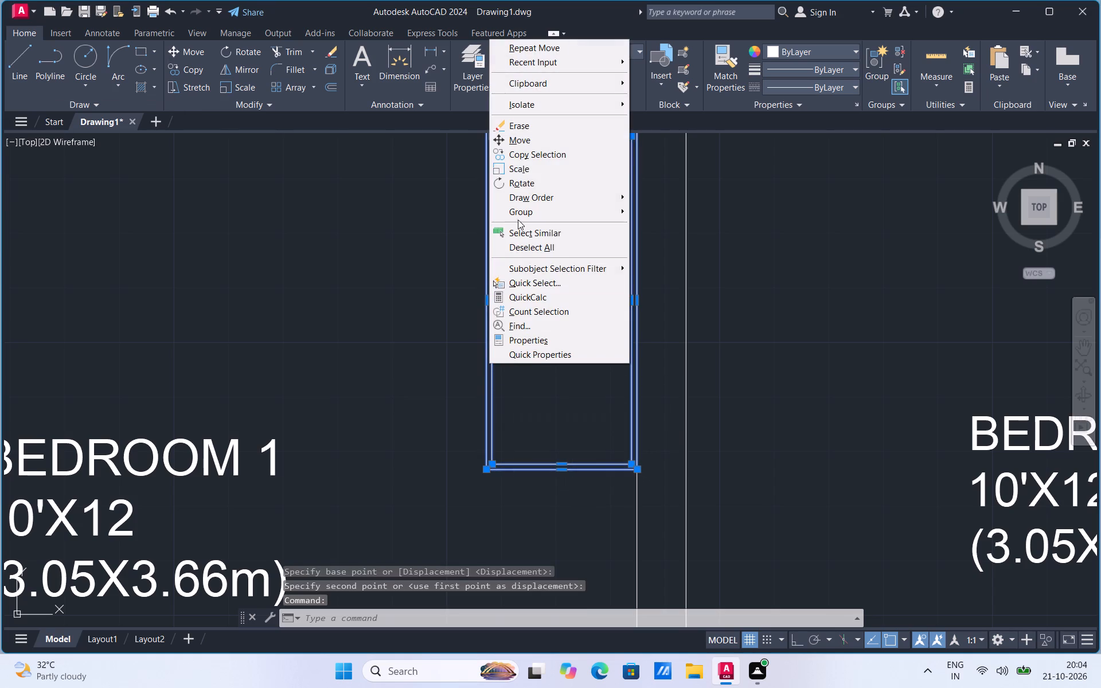
pyautogui.click(534, 154)
pyautogui.scroll(-1, 499, 260)
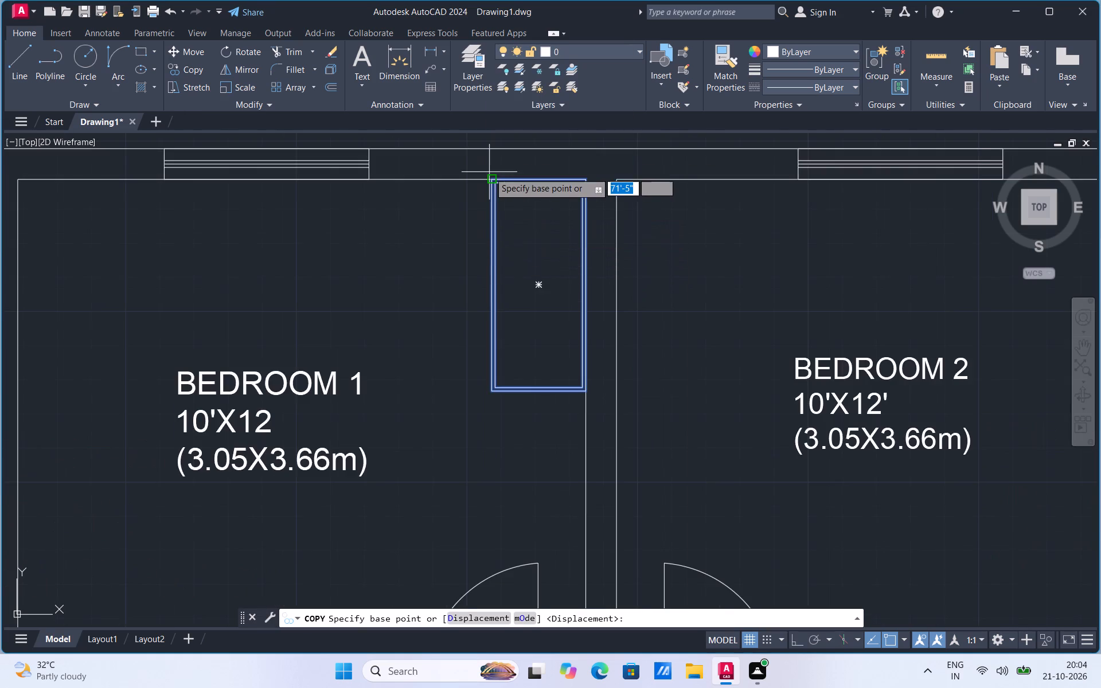
pyautogui.scroll(1, 489, 172)
pyautogui.click(489, 183)
pyautogui.click(694, 182)
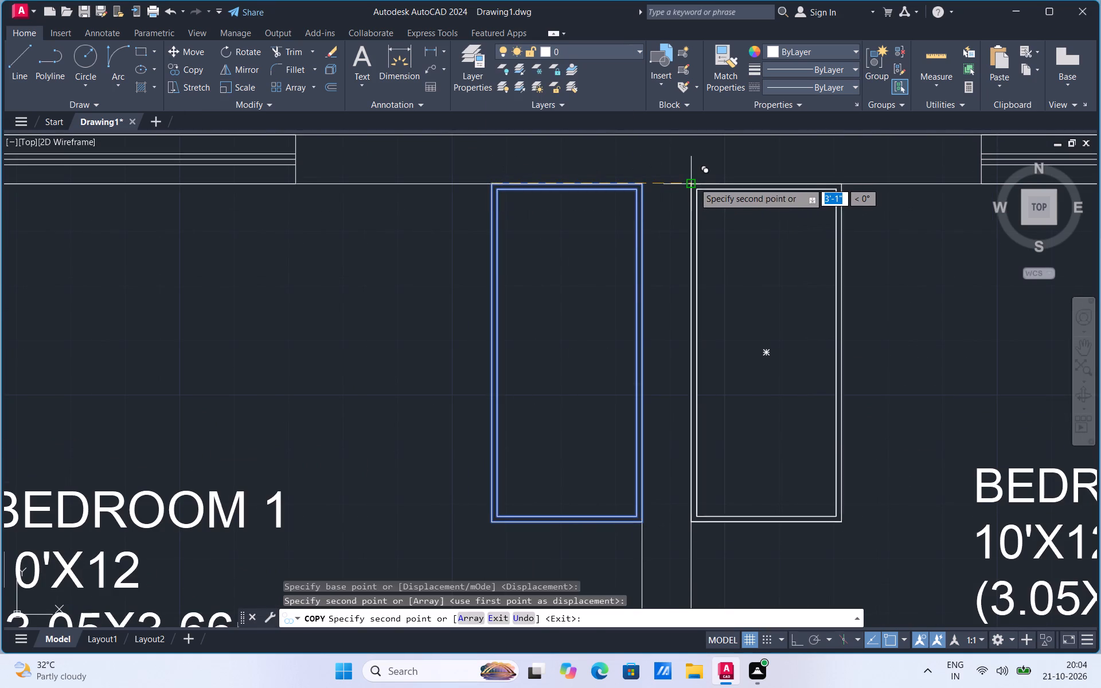
pyautogui.press('Escape')
# Draw a 5' by 7' rectangle in the empty area outside Bedroom 1's west wall.
pyautogui.scroll(-1, 762, 237)
pyautogui.scroll(-1, 815, 208)
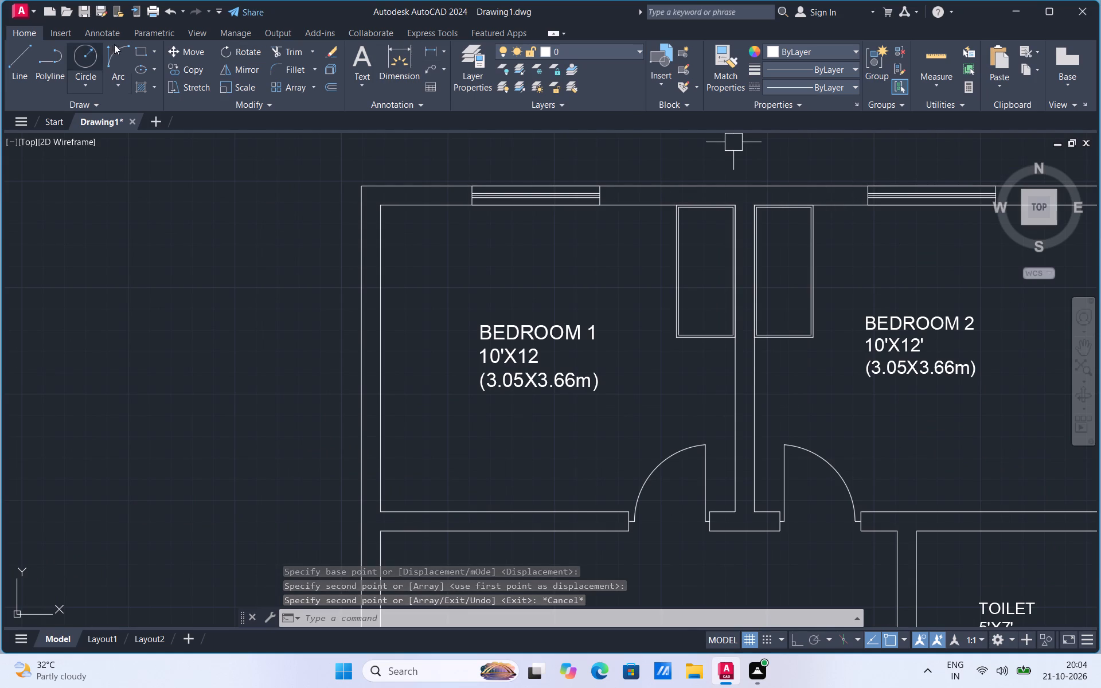
pyautogui.click(157, 51)
pyautogui.click(147, 85)
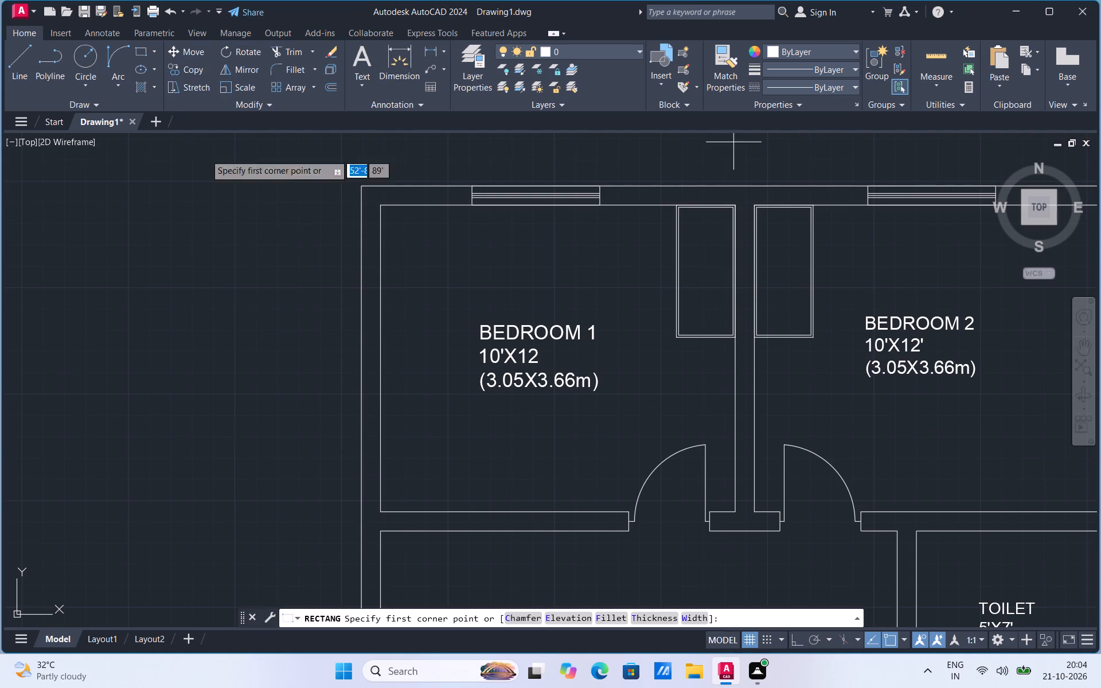
pyautogui.moveTo(169, 472); pyautogui.dragTo(171, 464)
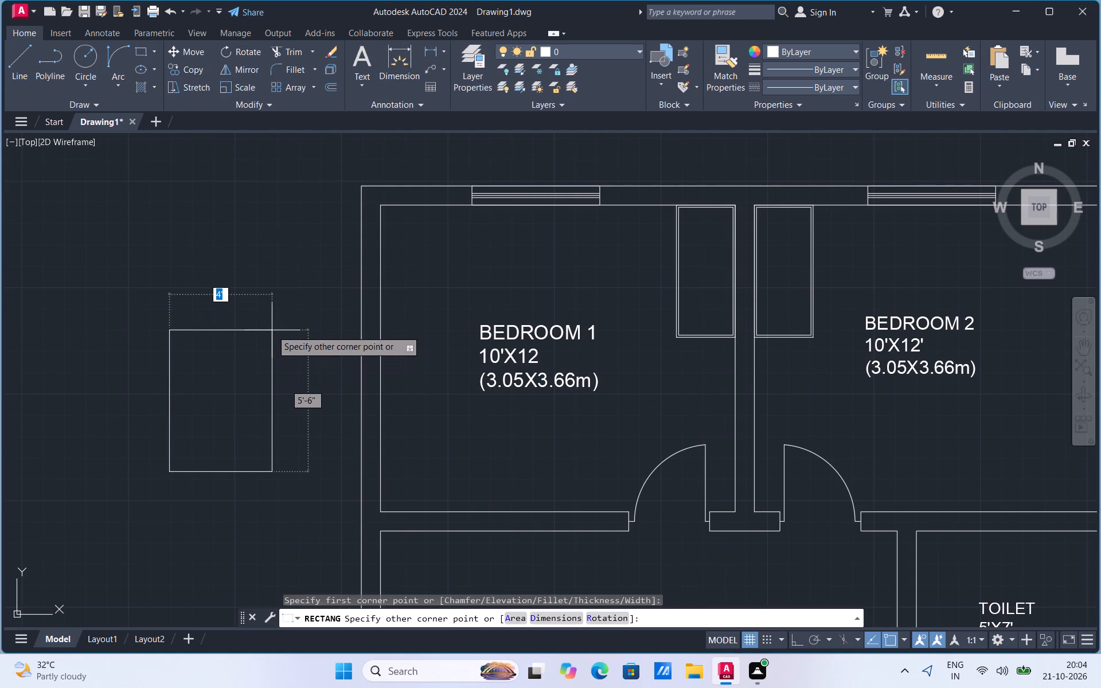
pyautogui.write("5',7'")
pyautogui.press('Return')
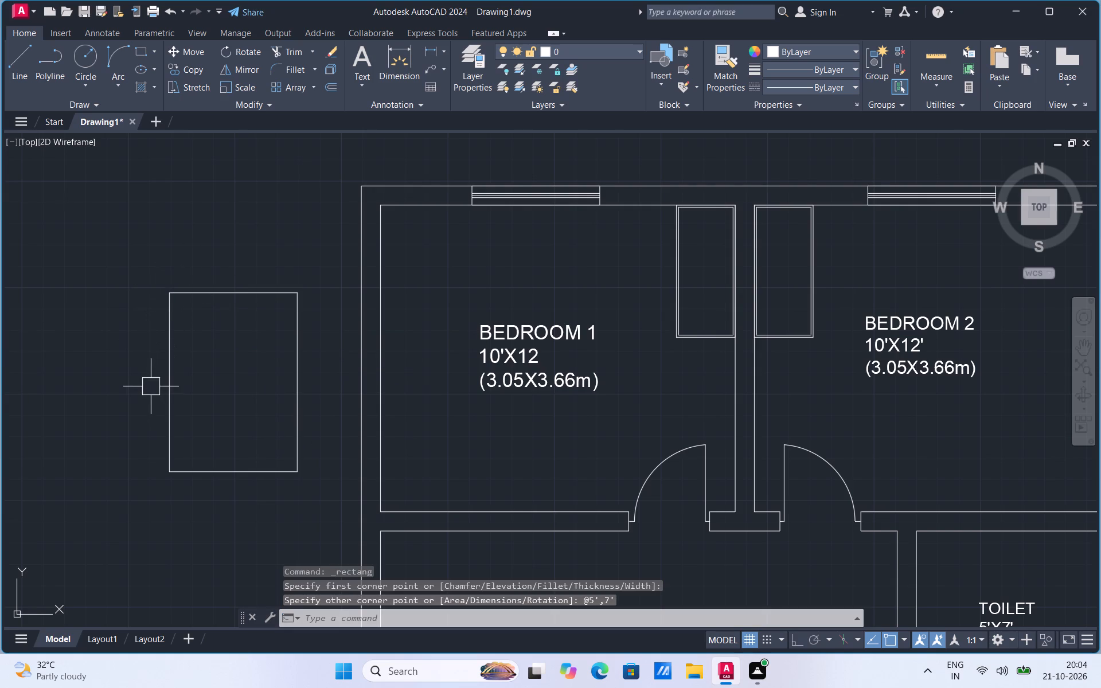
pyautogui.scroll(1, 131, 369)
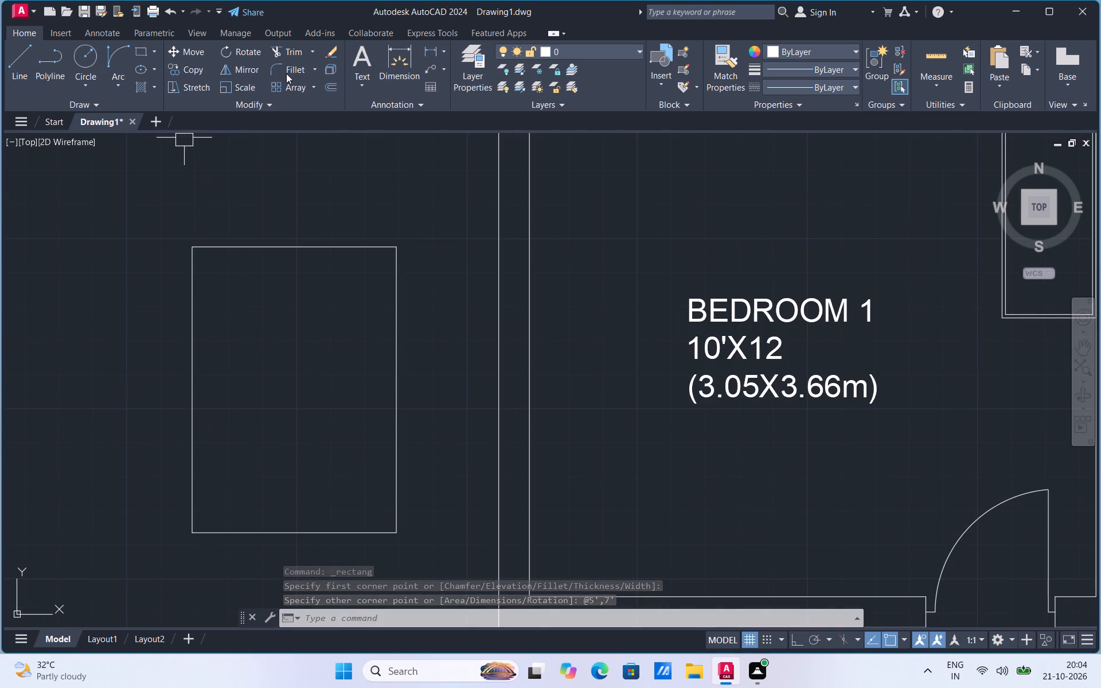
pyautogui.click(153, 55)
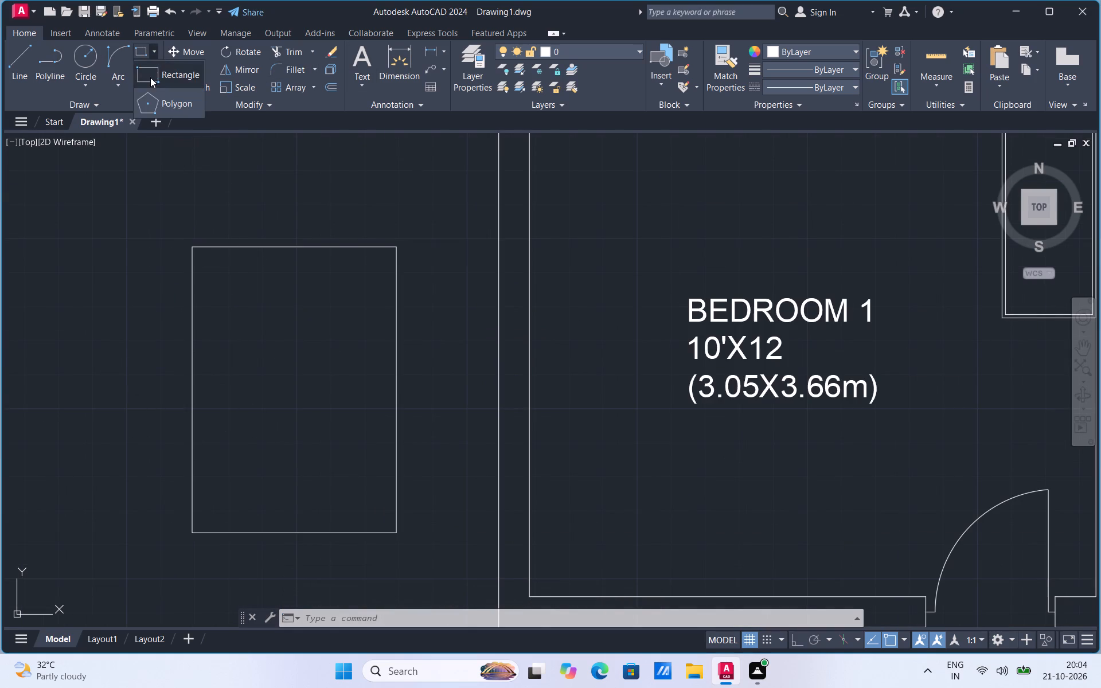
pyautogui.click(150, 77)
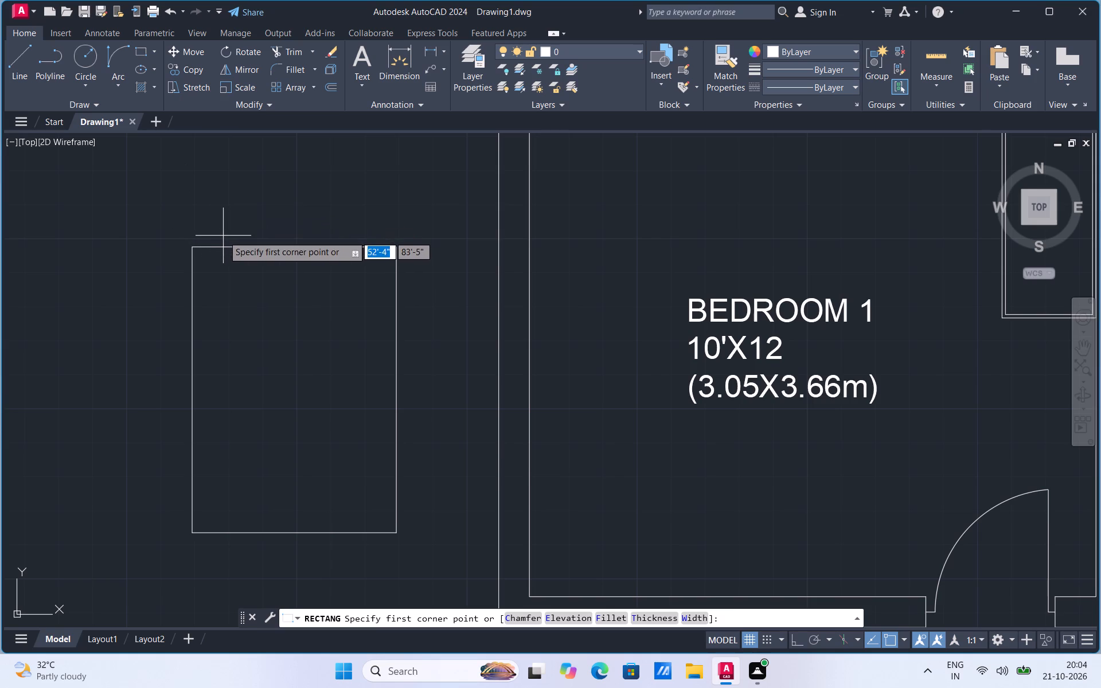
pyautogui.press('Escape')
# Explode the 5' by 7' rectangle west of Bedroom 1 into separate lines.
pyautogui.click(250, 243)
pyautogui.press('e')
pyautogui.press('x')
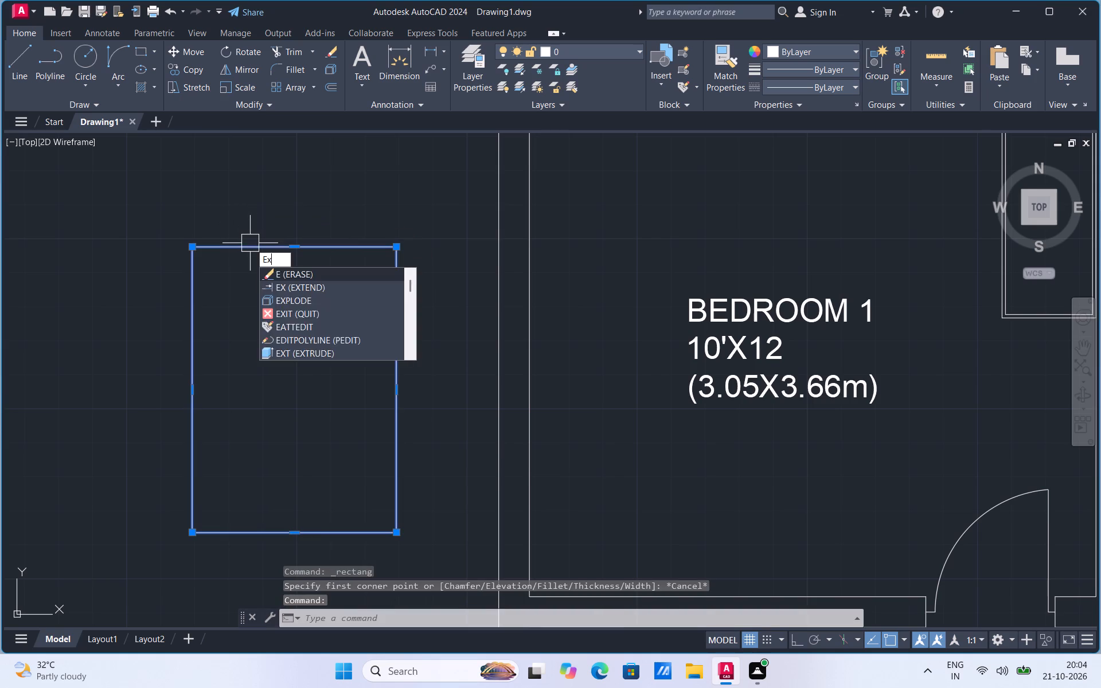
pyautogui.click(295, 284)
# Copy the exploded rectangle's top edge 2" straight down.
pyautogui.click(292, 249)
pyautogui.rightClick(292, 249)
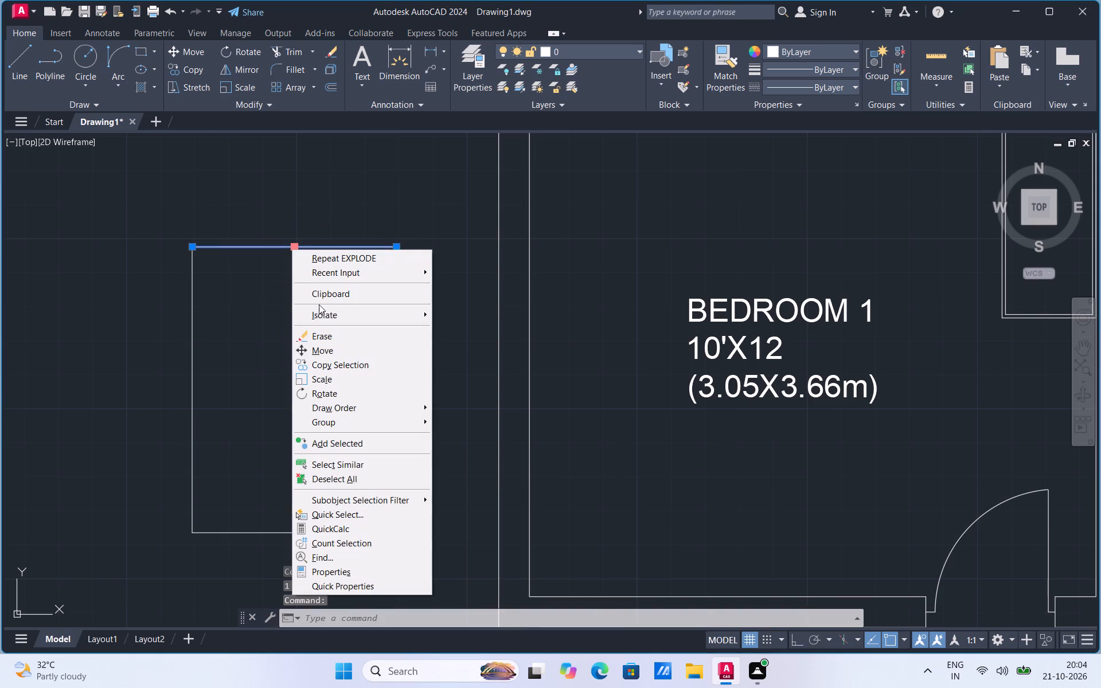
pyautogui.click(337, 362)
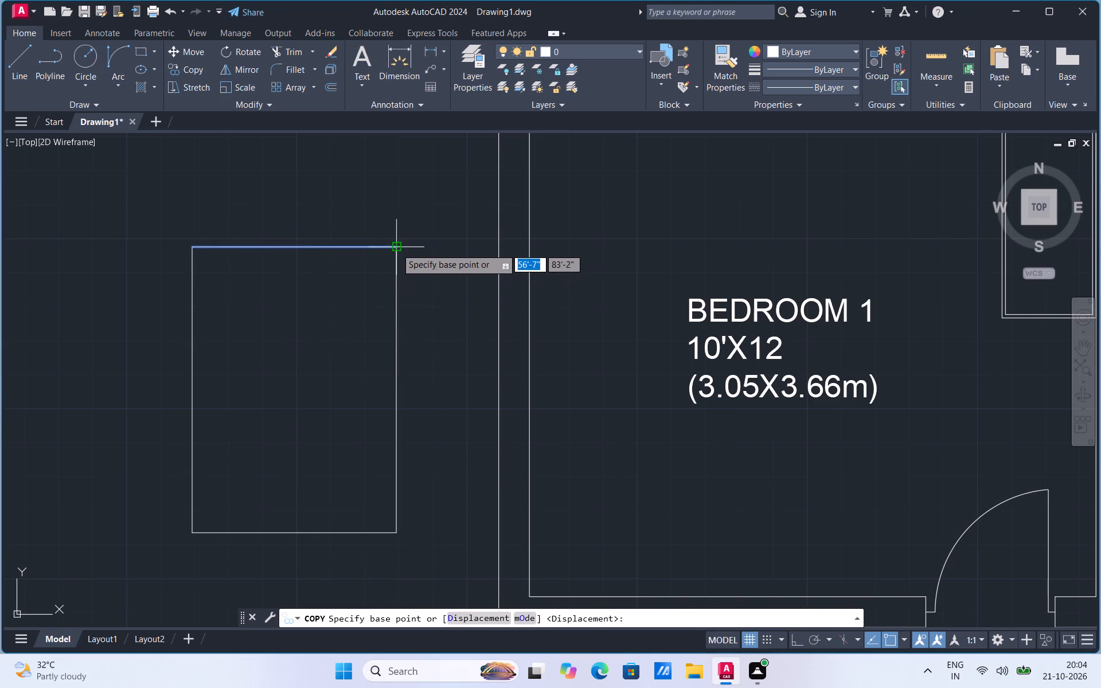
pyautogui.click(396, 248)
pyautogui.press('2')
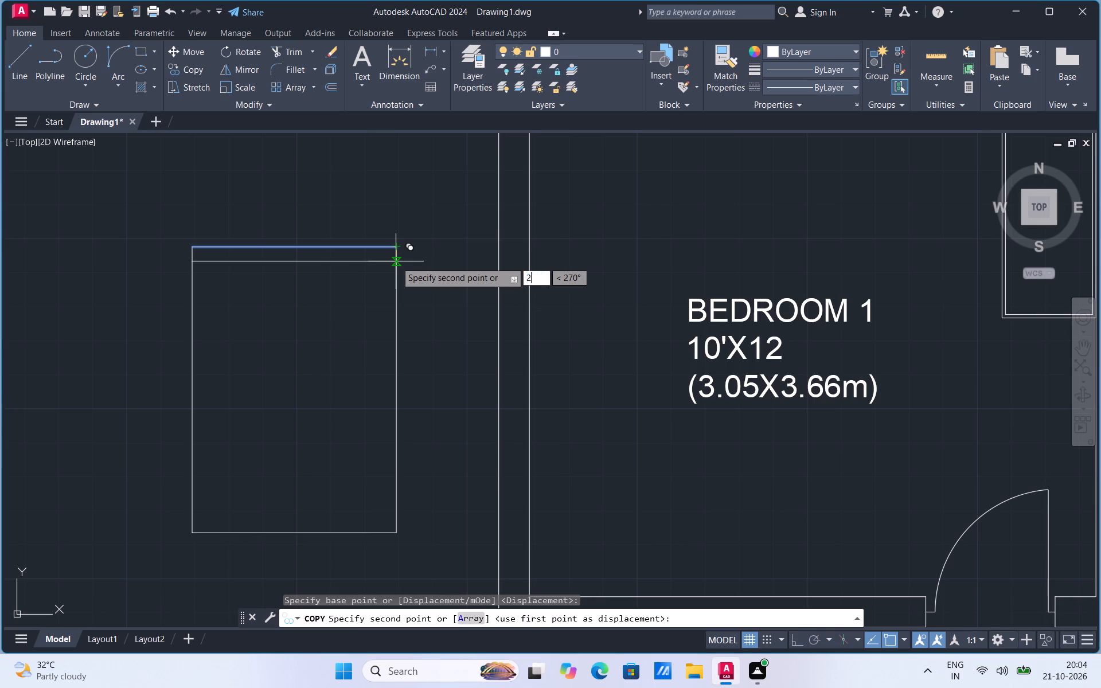
pyautogui.press('Return')
pyautogui.press('Escape')
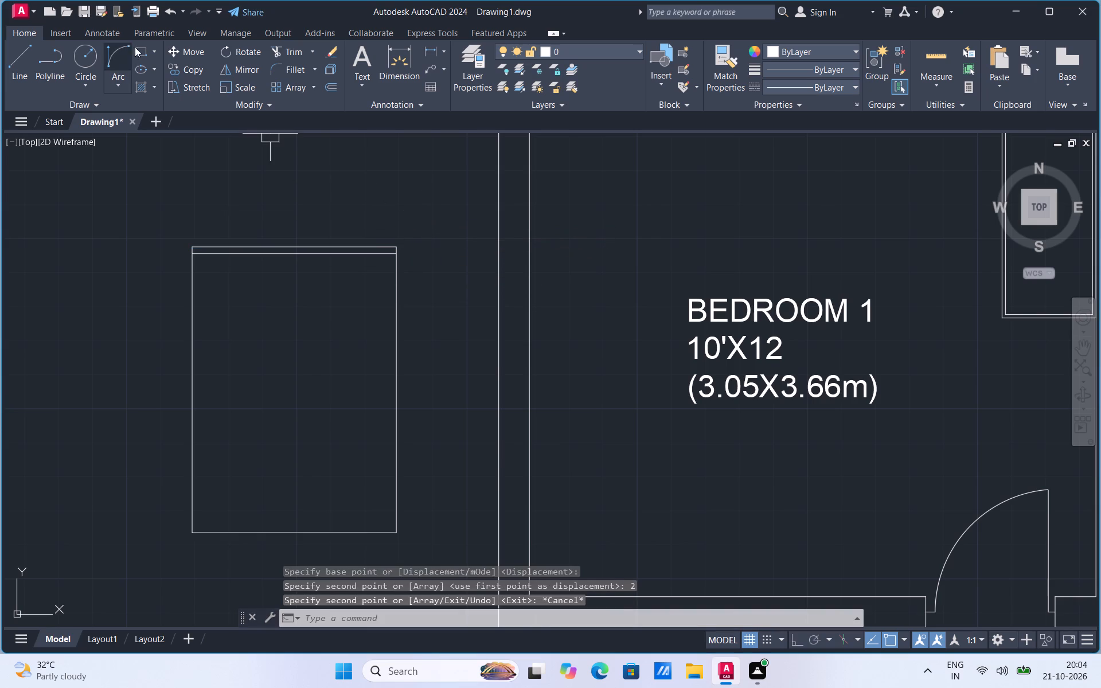
# Draw a full-width rectangle, 5' by about 1'-7", upward from the midpoint of the bed outline's west edge to its east edge.
pyautogui.click(154, 51)
pyautogui.click(154, 78)
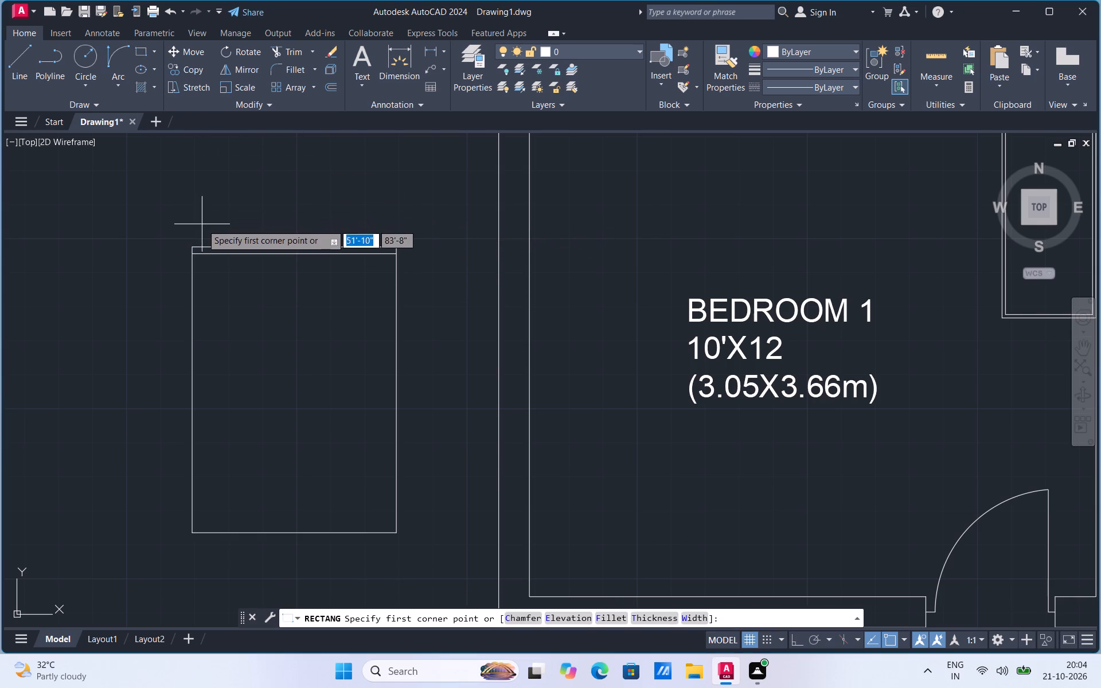
pyautogui.click(192, 387)
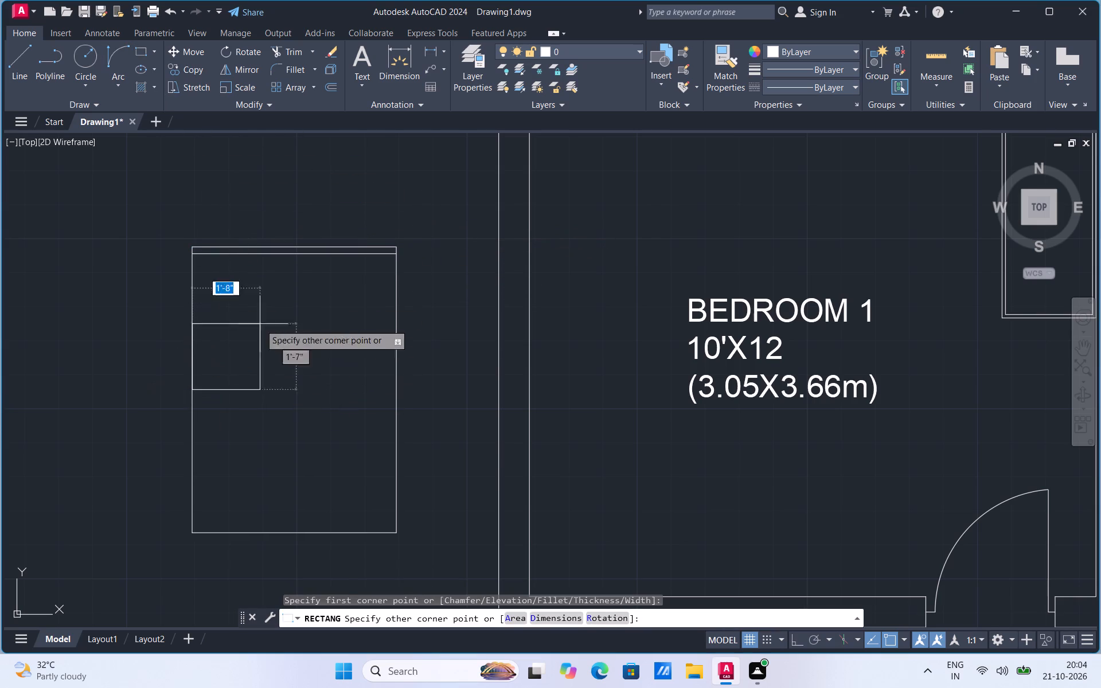
pyautogui.click(396, 324)
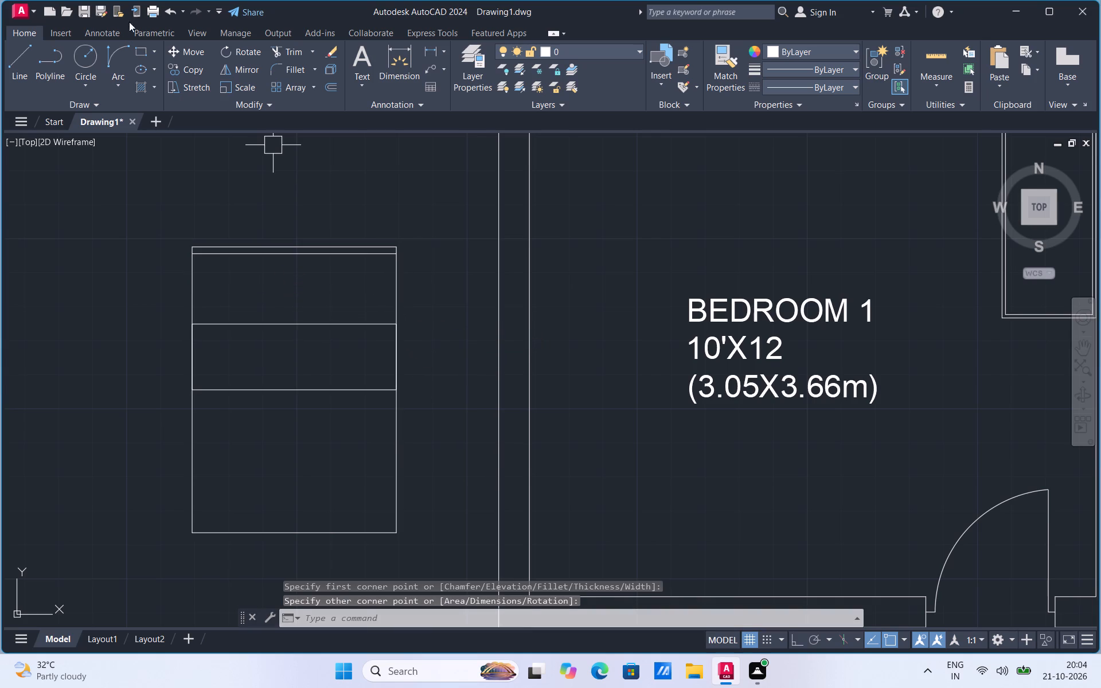
# Draw a pillow rectangle about 2'-3" by 1'-5" in the west half of the space above the full-width band.
pyautogui.click(154, 52)
pyautogui.click(154, 79)
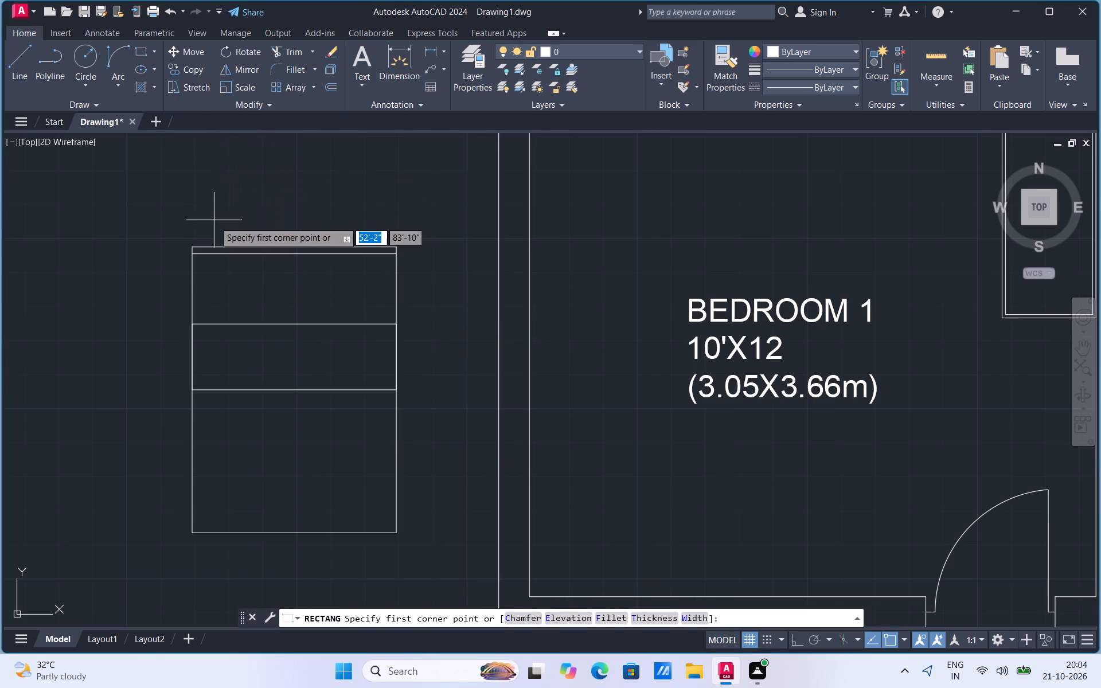
pyautogui.scroll(2, 197, 300)
pyautogui.click(198, 346)
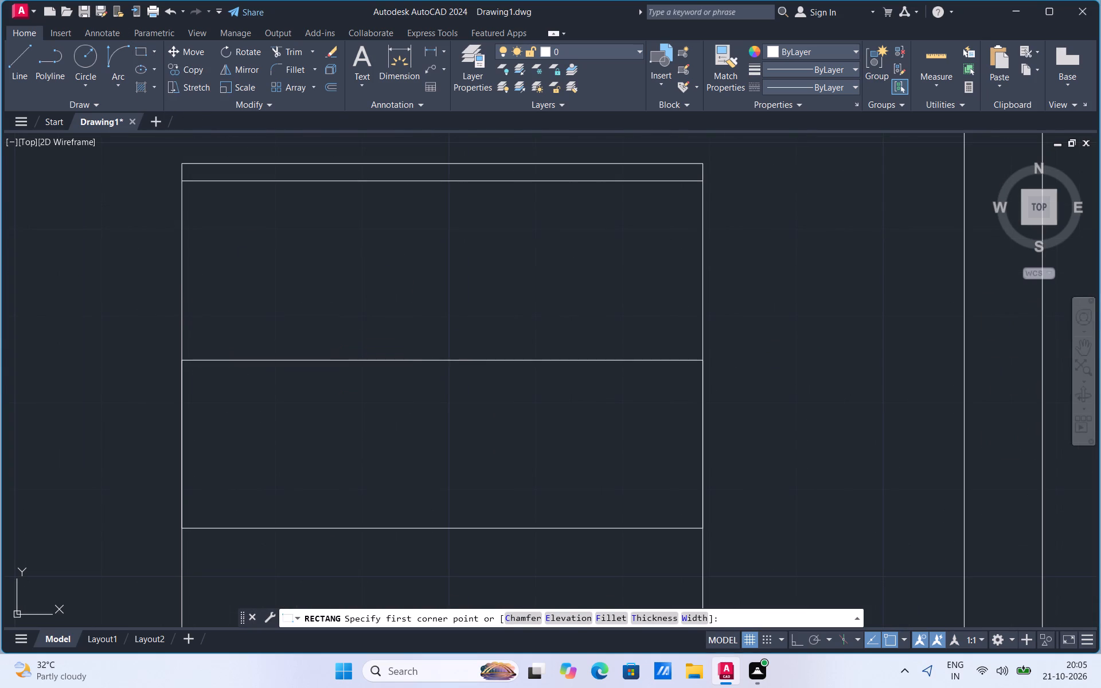
pyautogui.click(431, 198)
# Copy the pillow rectangle about 2'-5" due east with Ortho on, placing it in the bed's other half.
pyautogui.click(412, 198)
pyautogui.rightClick(412, 198)
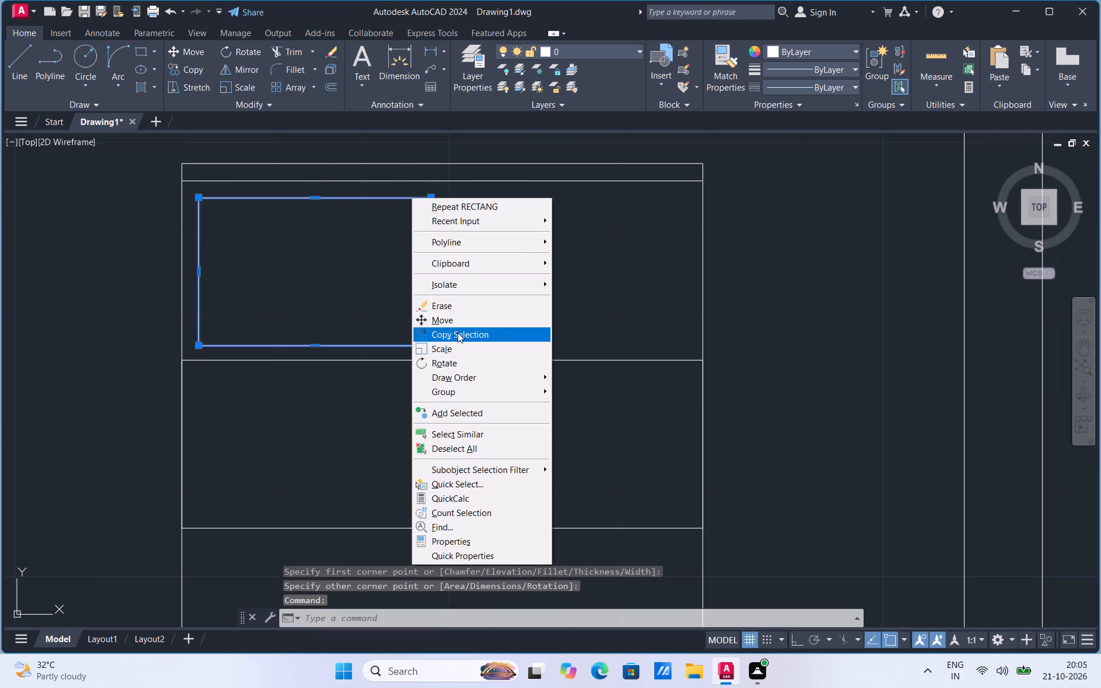
pyautogui.click(458, 333)
pyautogui.click(395, 281)
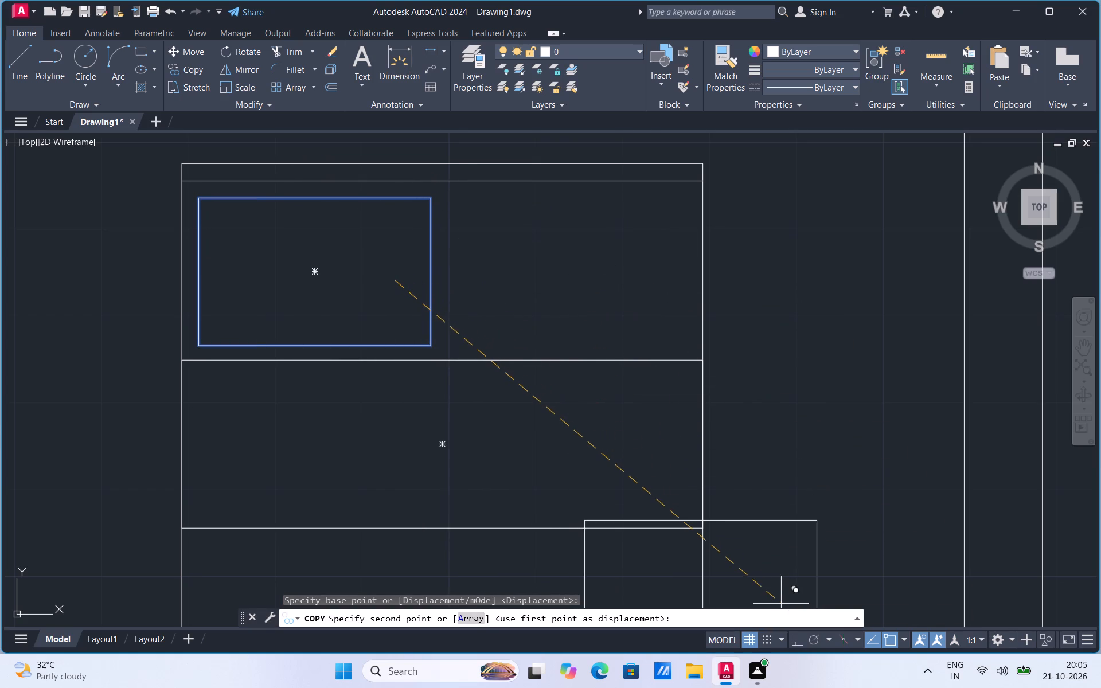
pyautogui.click(792, 640)
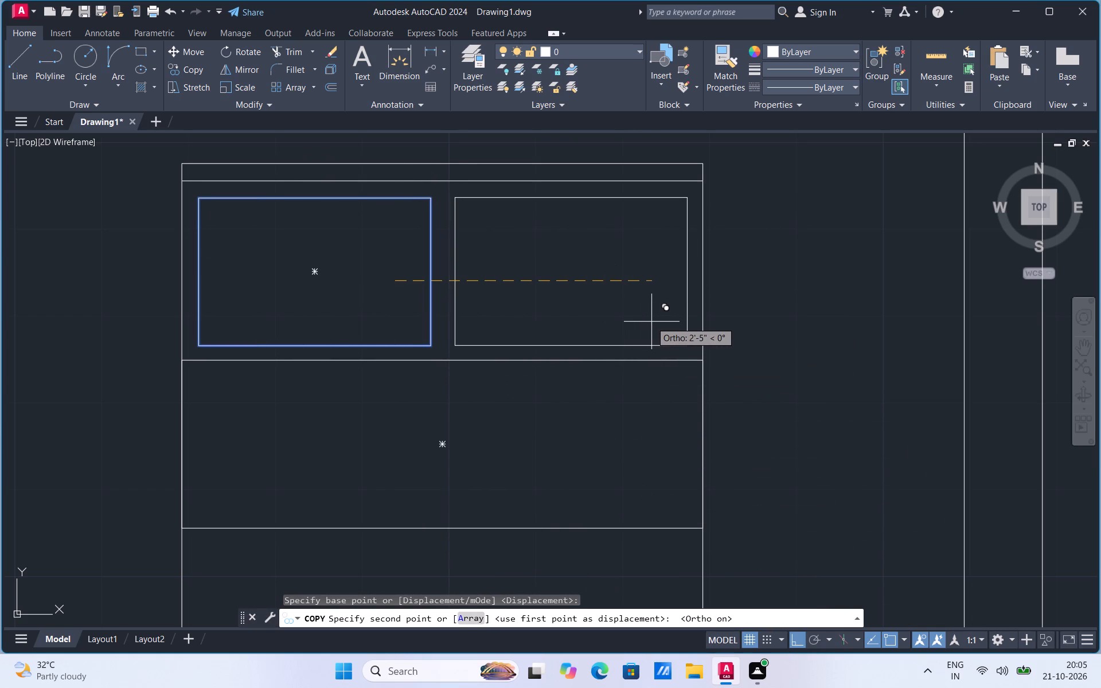
pyautogui.click(651, 321)
pyautogui.scroll(-2, 637, 323)
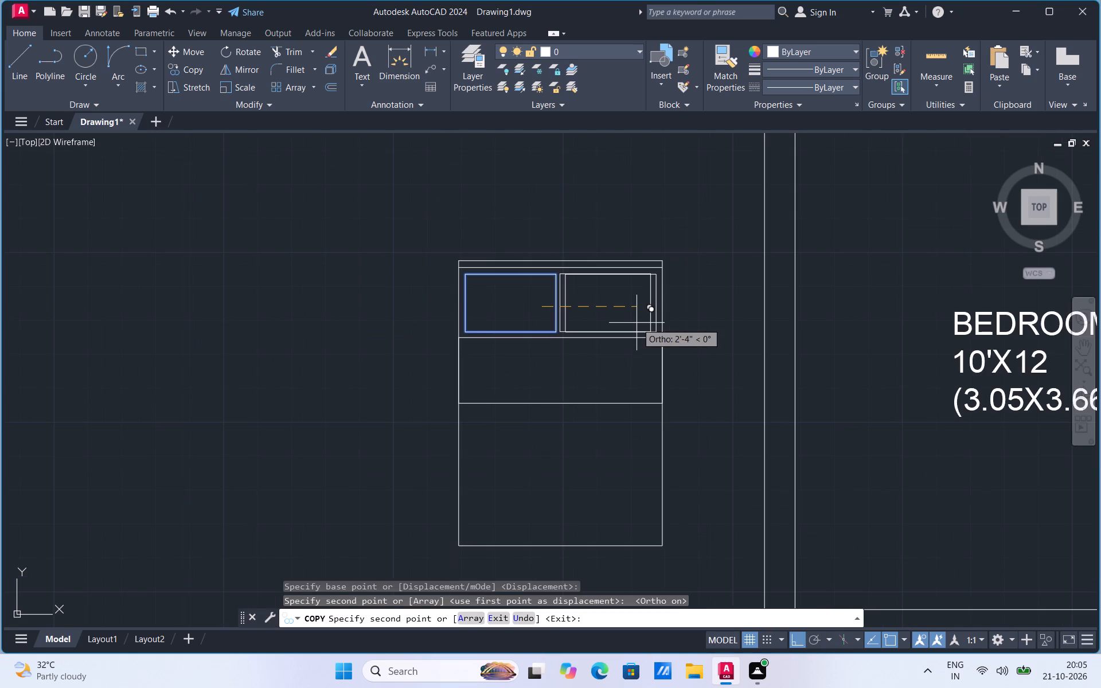
pyautogui.press('Escape')
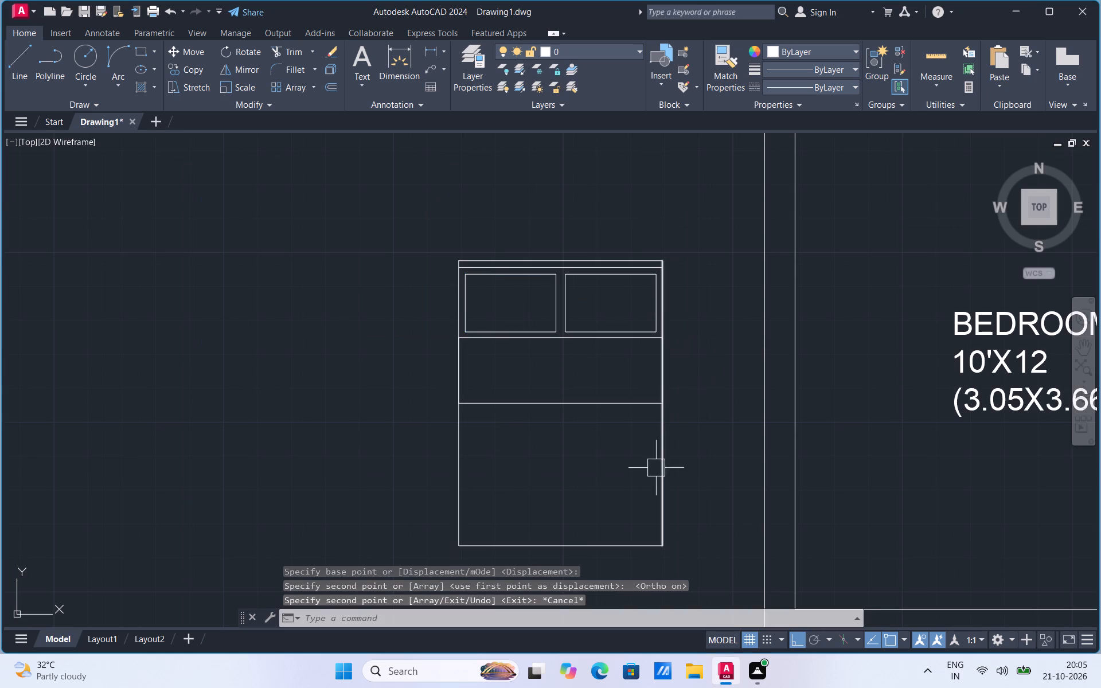
# Draw a vertical line just inside the bed's west edge, from the band's lower edge to the bed's bottom edge.
pyautogui.scroll(1, 669, 502)
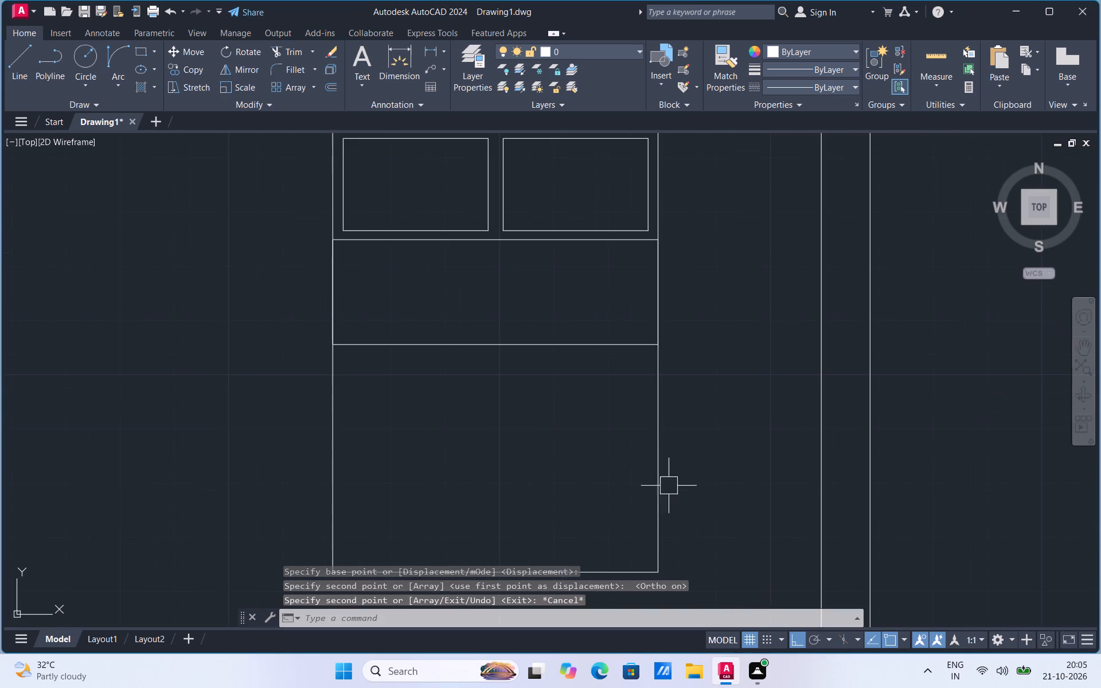
pyautogui.scroll(-1, 635, 346)
pyautogui.scroll(1, 573, 457)
pyautogui.click(21, 79)
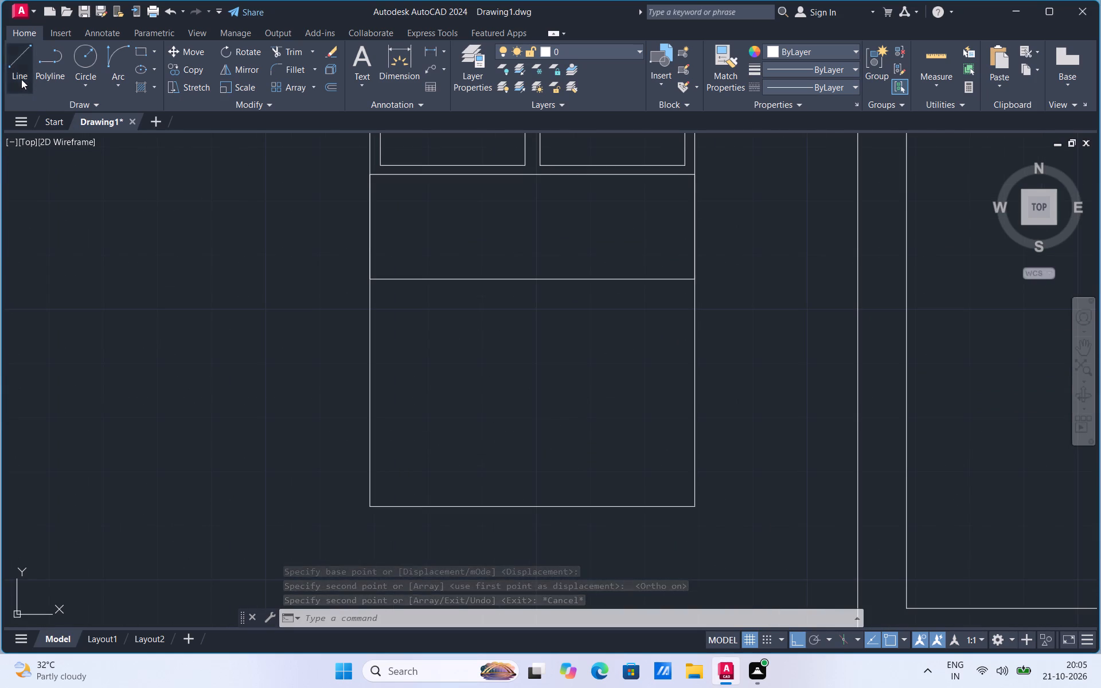
pyautogui.scroll(2, 381, 307)
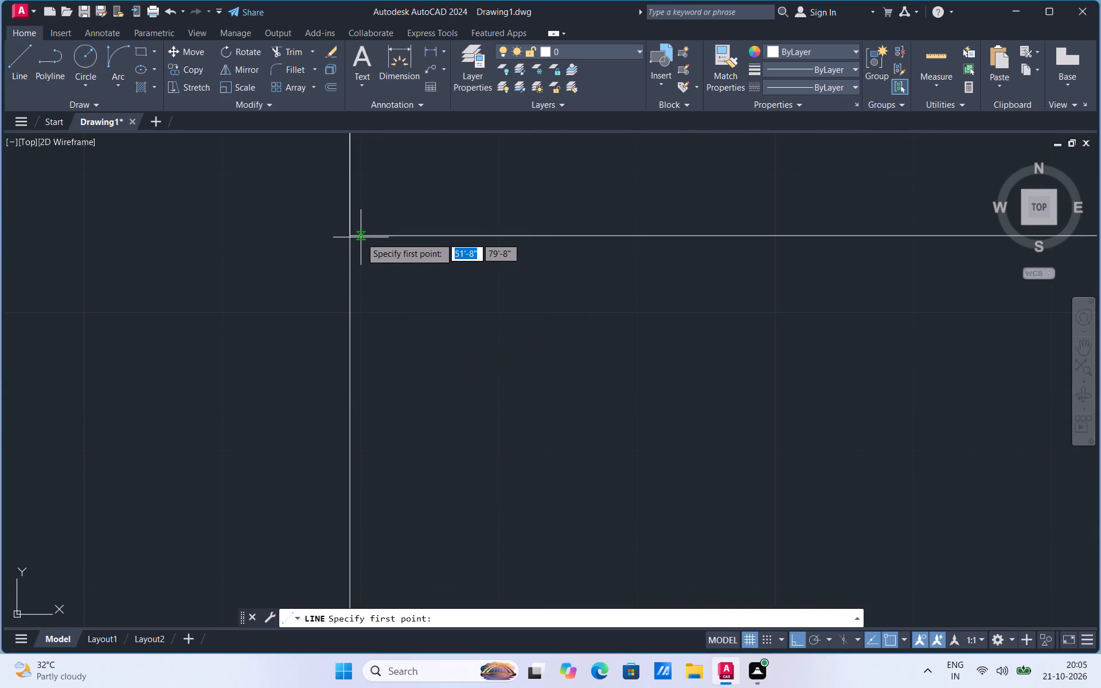
pyautogui.click(361, 237)
pyautogui.scroll(-2, 361, 237)
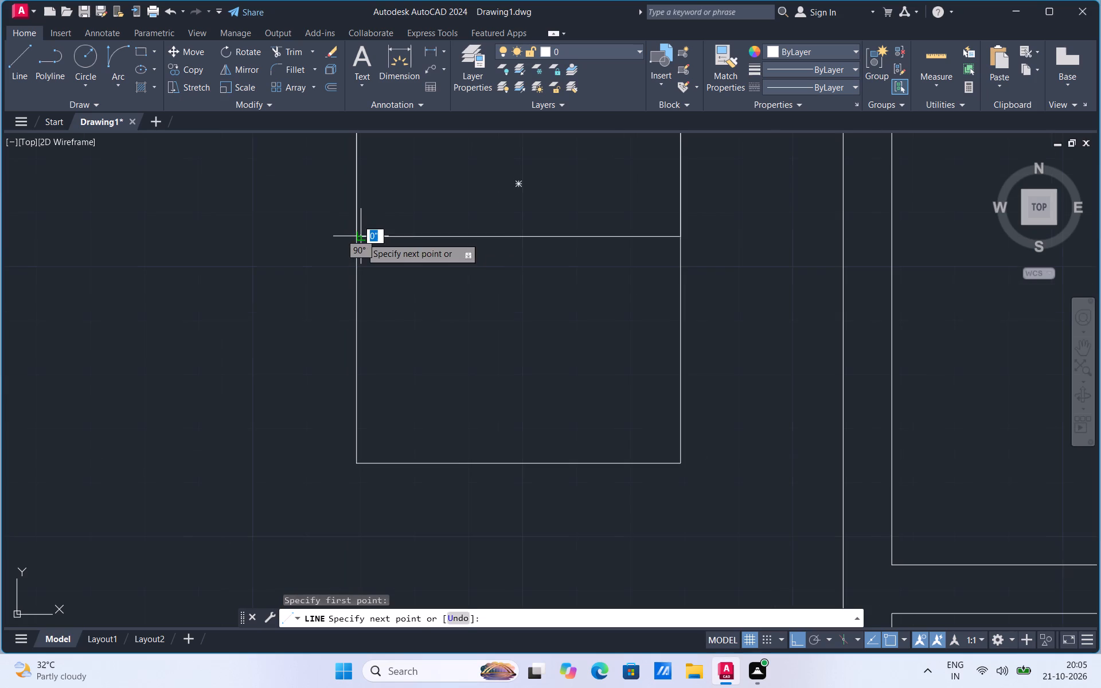
pyautogui.click(365, 462)
pyautogui.press('Escape')
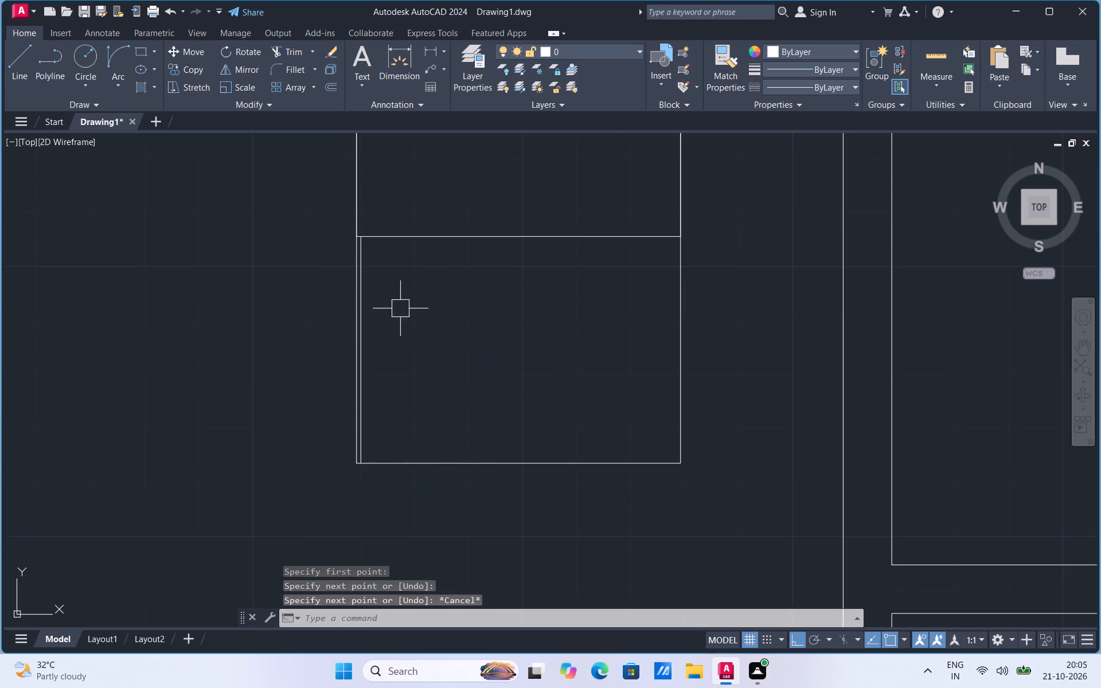
# Copy the vertical line inside the bed's west edge 4'-10" due east, just inside the bed's east edge.
pyautogui.click(365, 332)
pyautogui.rightClick(365, 332)
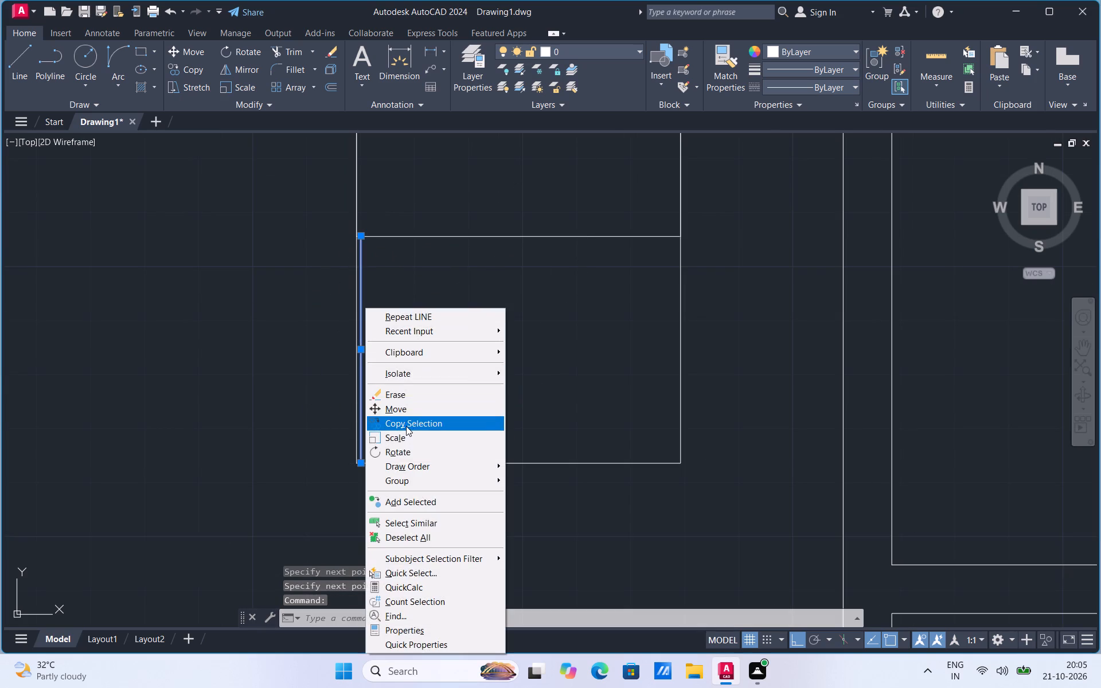
pyautogui.click(406, 427)
pyautogui.click(361, 239)
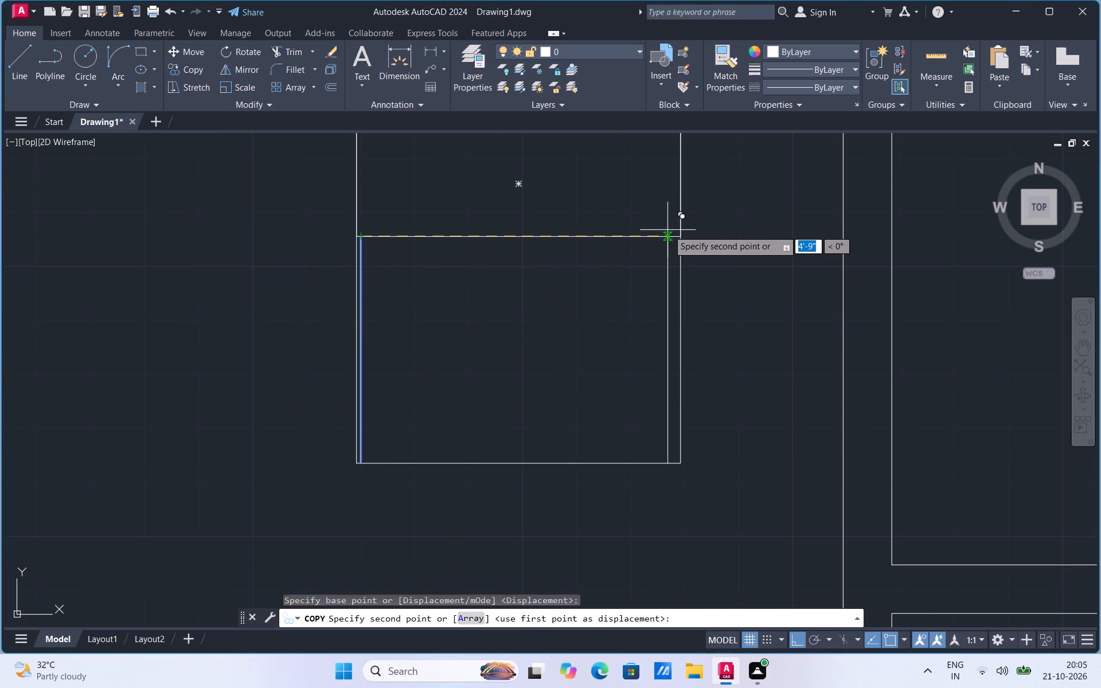
pyautogui.scroll(2, 670, 233)
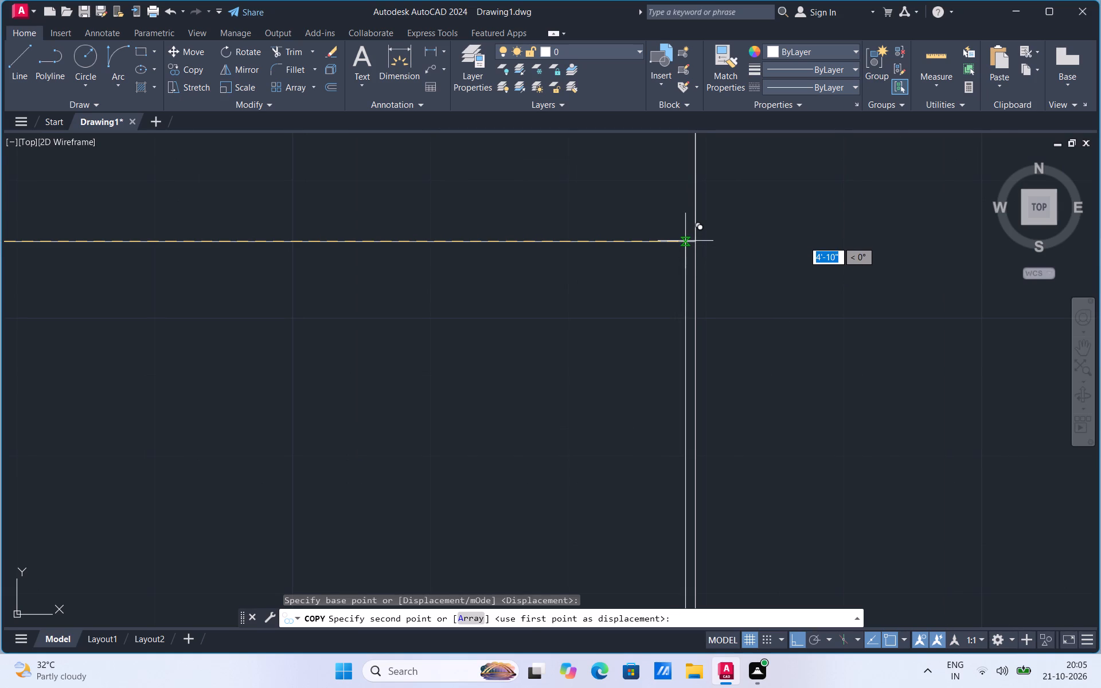
pyautogui.click(685, 241)
pyautogui.scroll(-3, 611, 287)
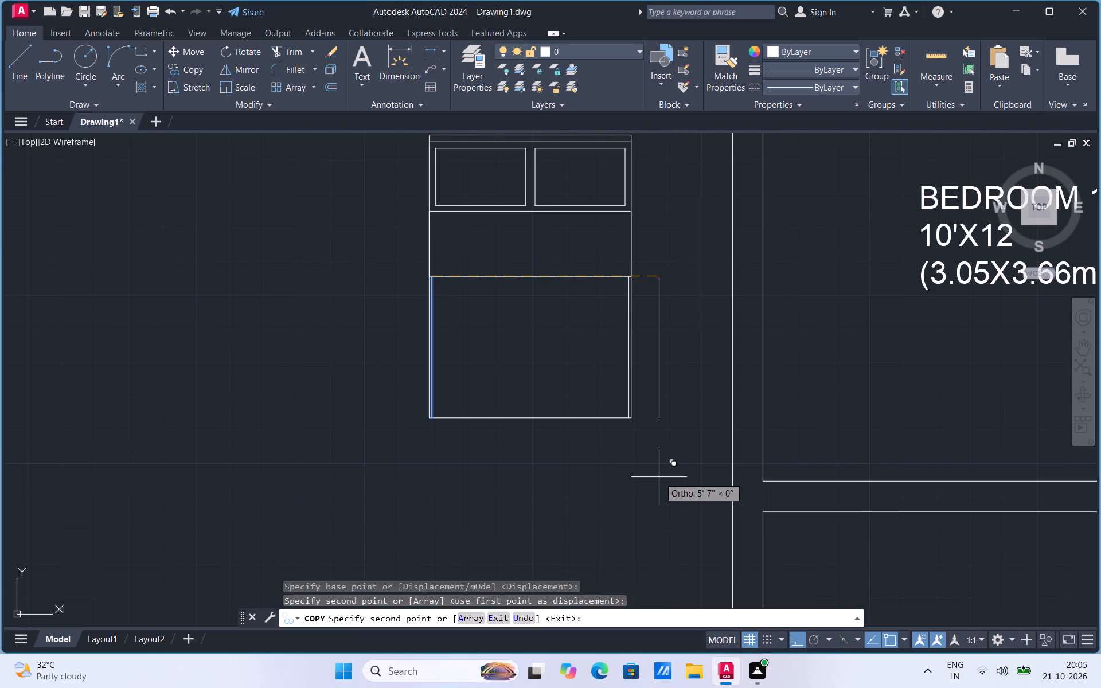
pyautogui.press('Escape')
# Combine all the objects of the finished bed into one group.
pyautogui.scroll(-1, 479, 482)
pyautogui.click(427, 476)
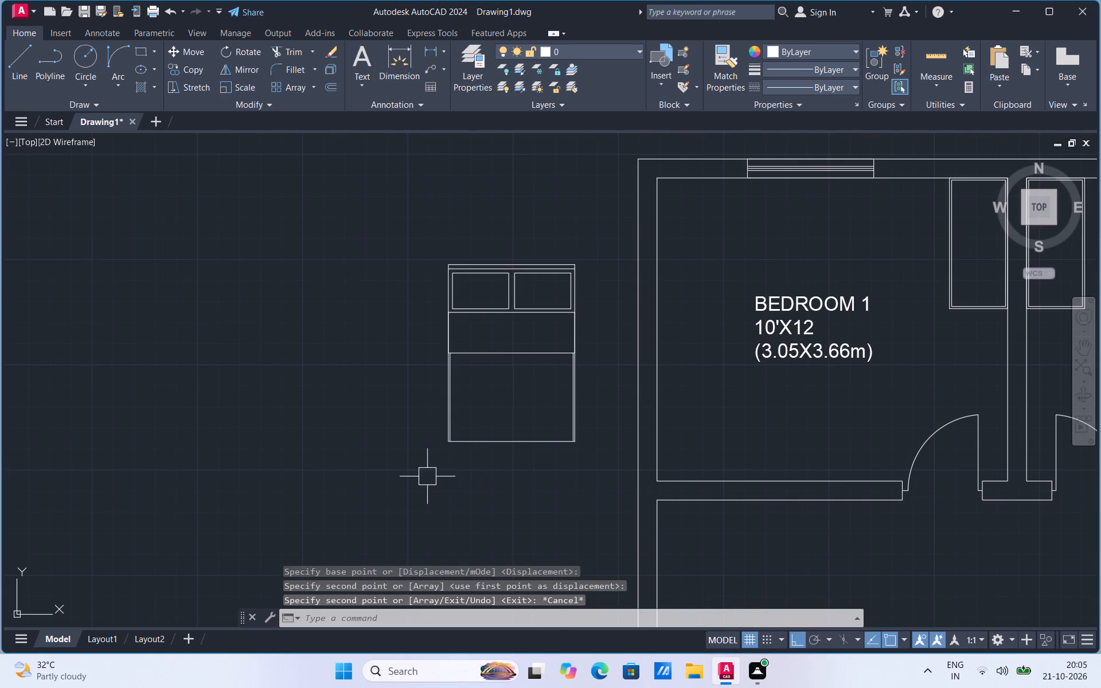
pyautogui.click(602, 225)
pyautogui.rightClick(577, 229)
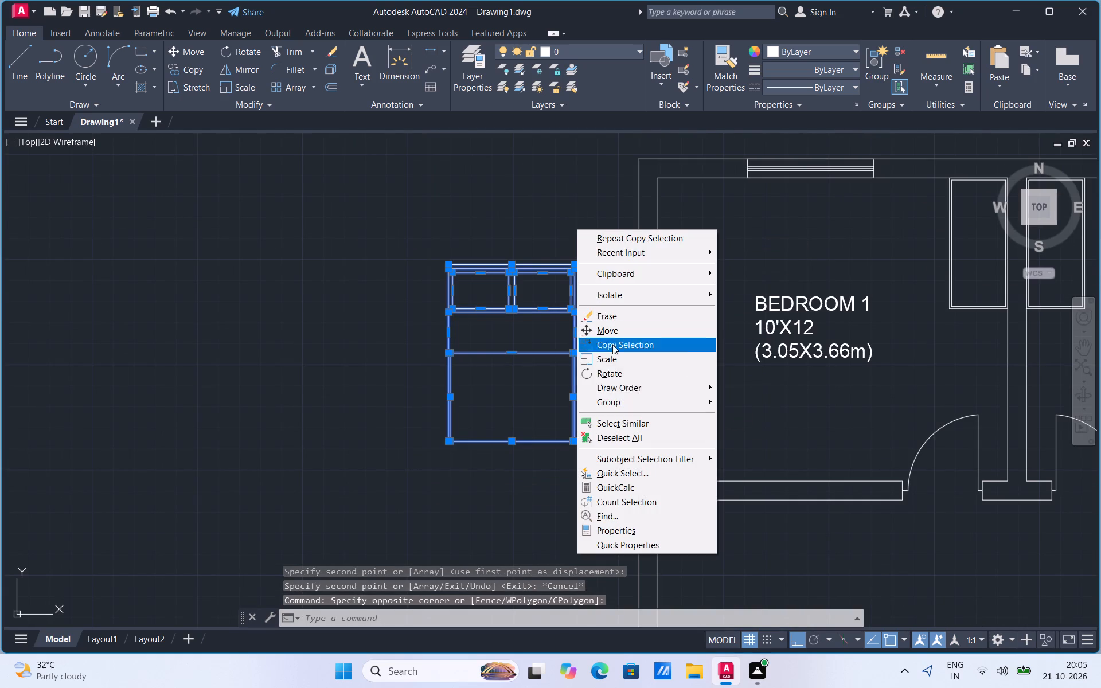
pyautogui.click(613, 409)
pyautogui.click(745, 403)
# Rotate the bed group 90° counterclockwise about its southwest corner so the pillows face west.
pyautogui.click(557, 359)
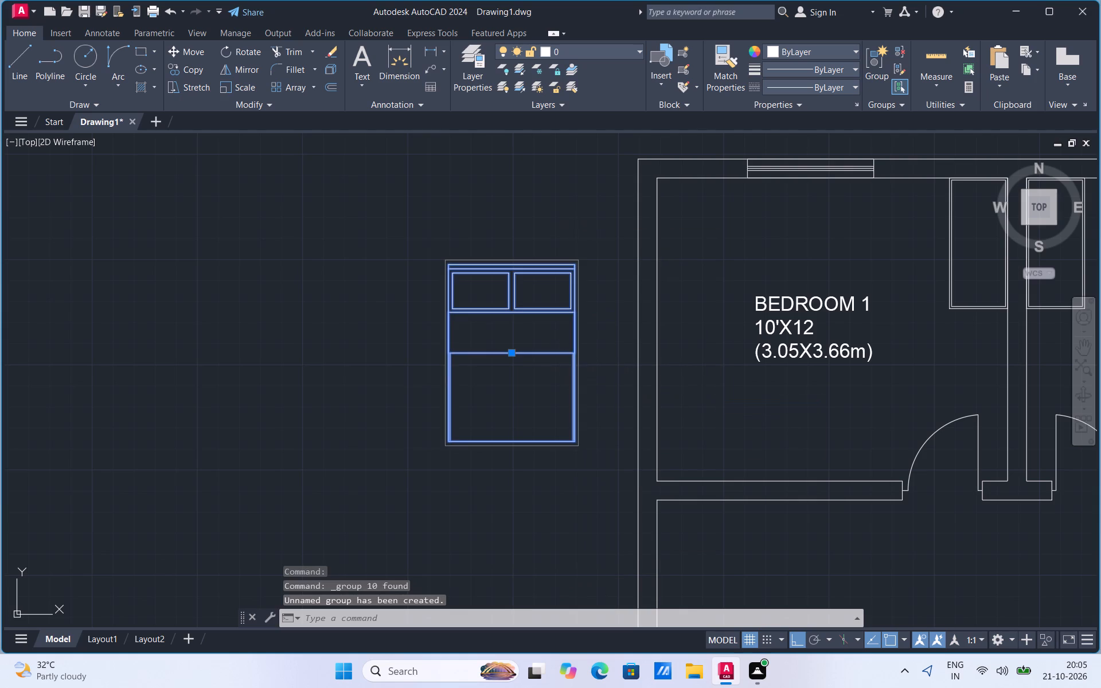
pyautogui.rightClick(557, 359)
pyautogui.click(592, 184)
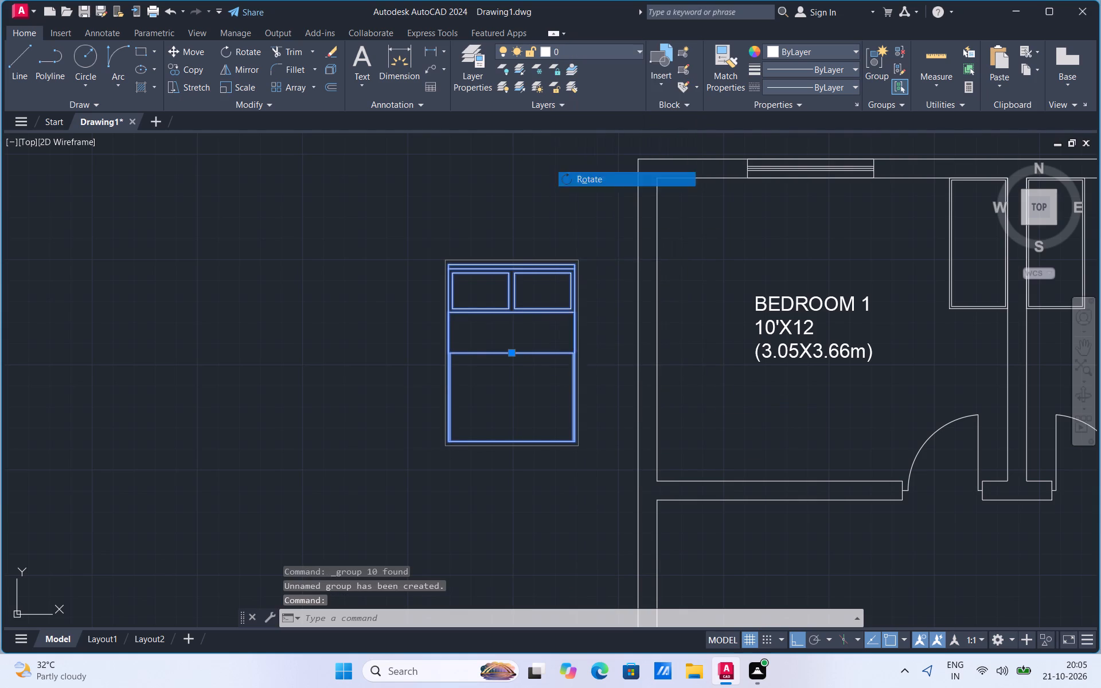
pyautogui.click(447, 436)
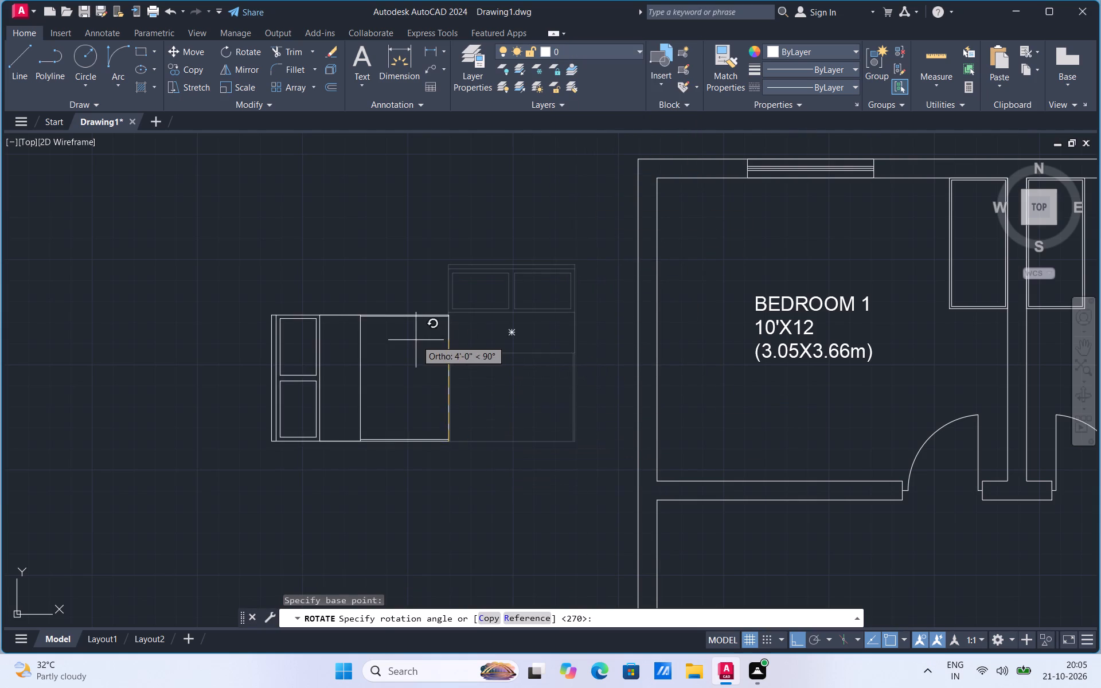
pyautogui.click(404, 358)
# Move the rotated bed into Bedroom 1's northwest corner, leaving small gaps to the west and north walls.
pyautogui.click(358, 376)
pyautogui.rightClick(358, 376)
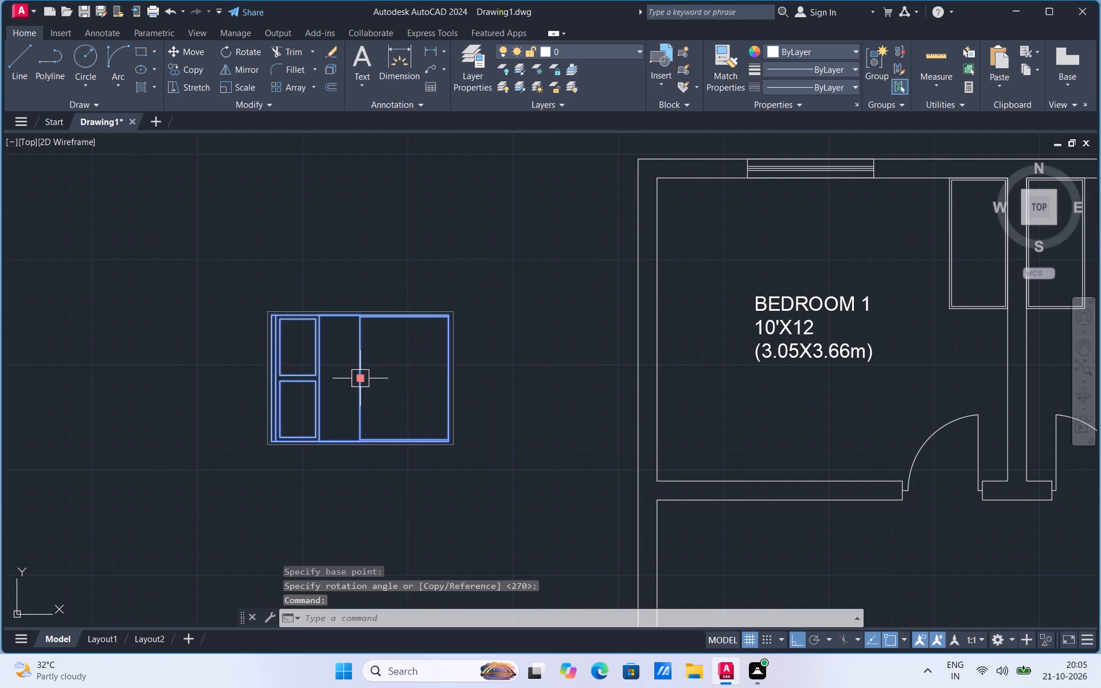
pyautogui.click(397, 155)
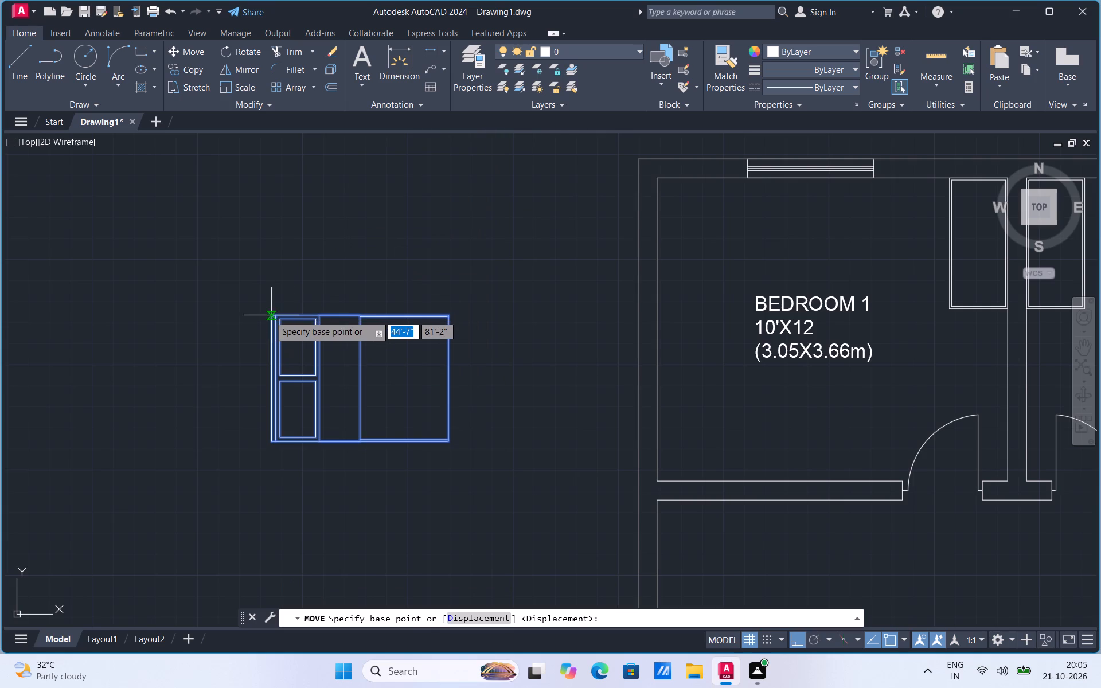
pyautogui.click(270, 315)
pyautogui.click(665, 193)
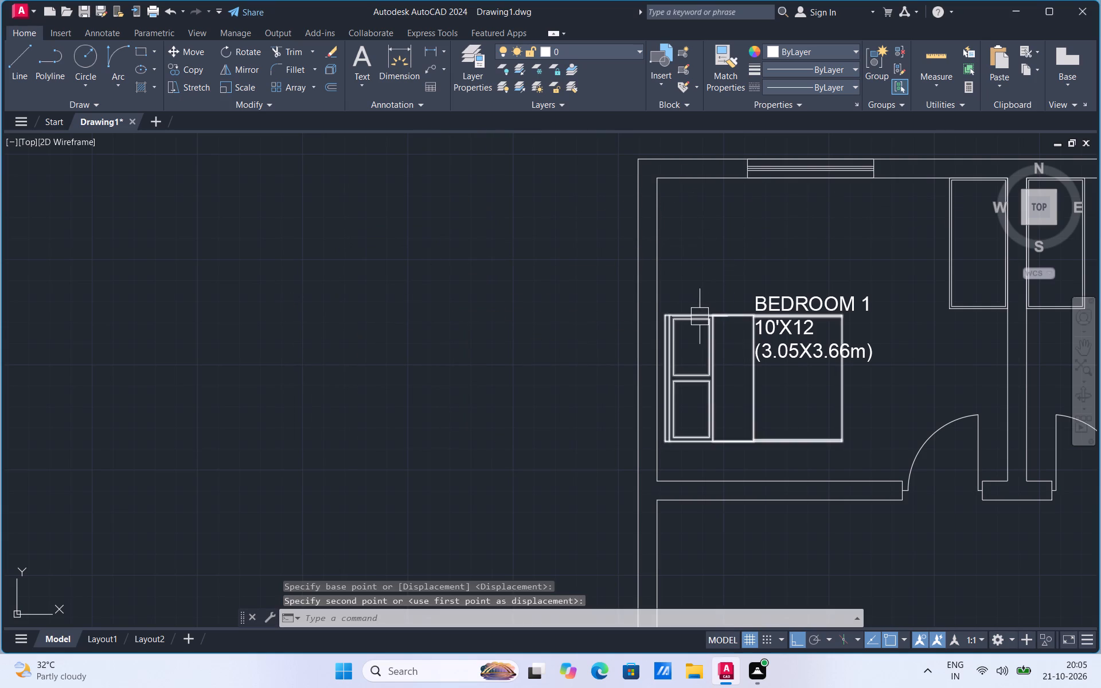
pyautogui.click(700, 316)
pyautogui.rightClick(700, 316)
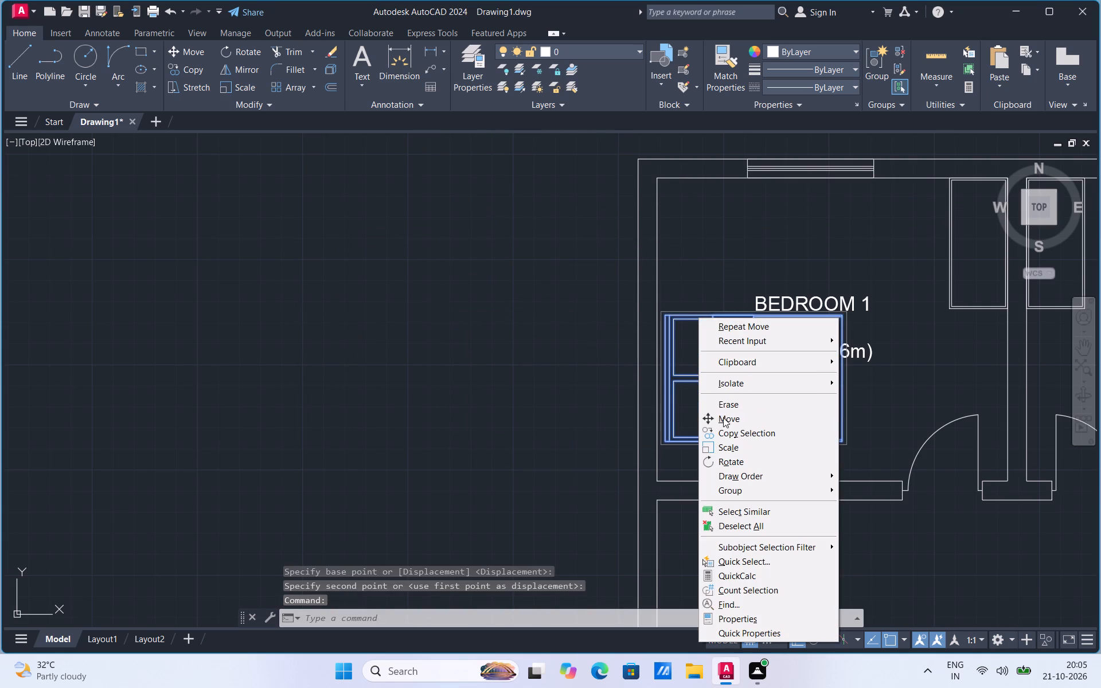
pyautogui.click(723, 417)
pyautogui.click(663, 316)
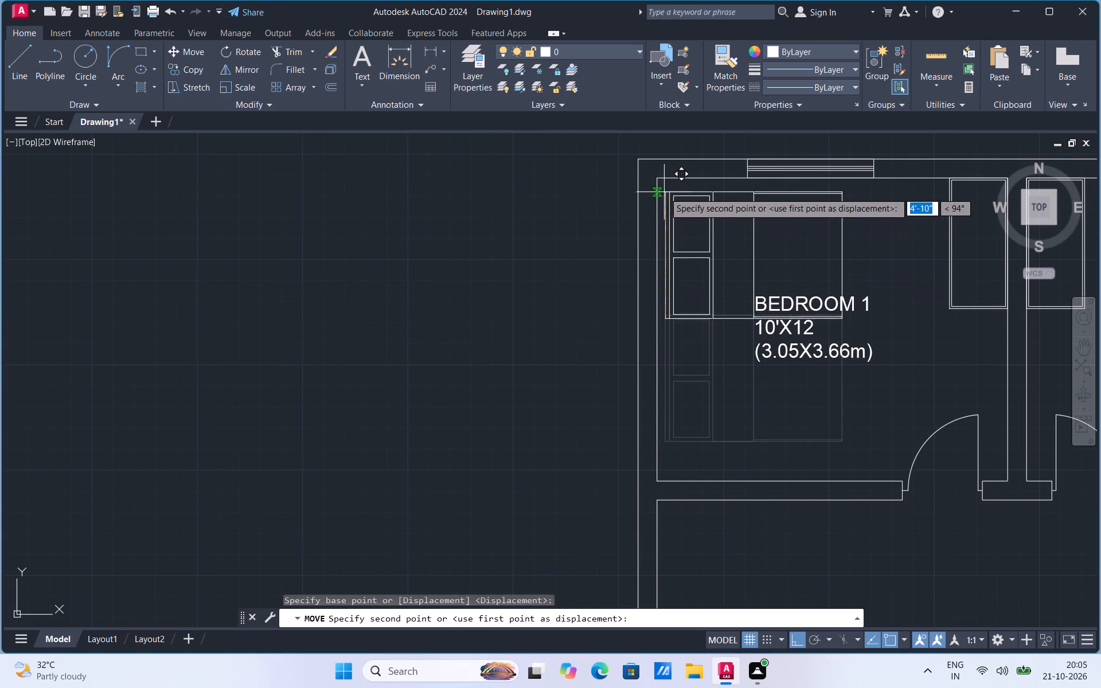
pyautogui.click(666, 190)
# Move the Bedroom 1 label due south so it sits clear below the bed.
pyautogui.scroll(-2, 339, 307)
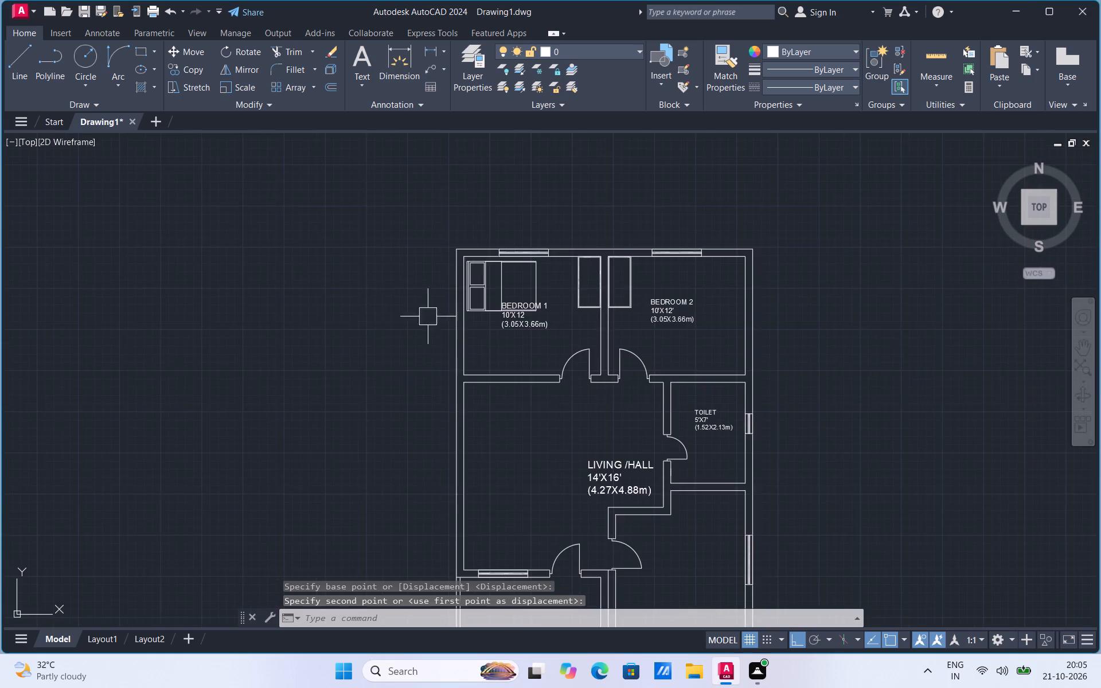
pyautogui.scroll(1, 486, 304)
pyautogui.click(569, 329)
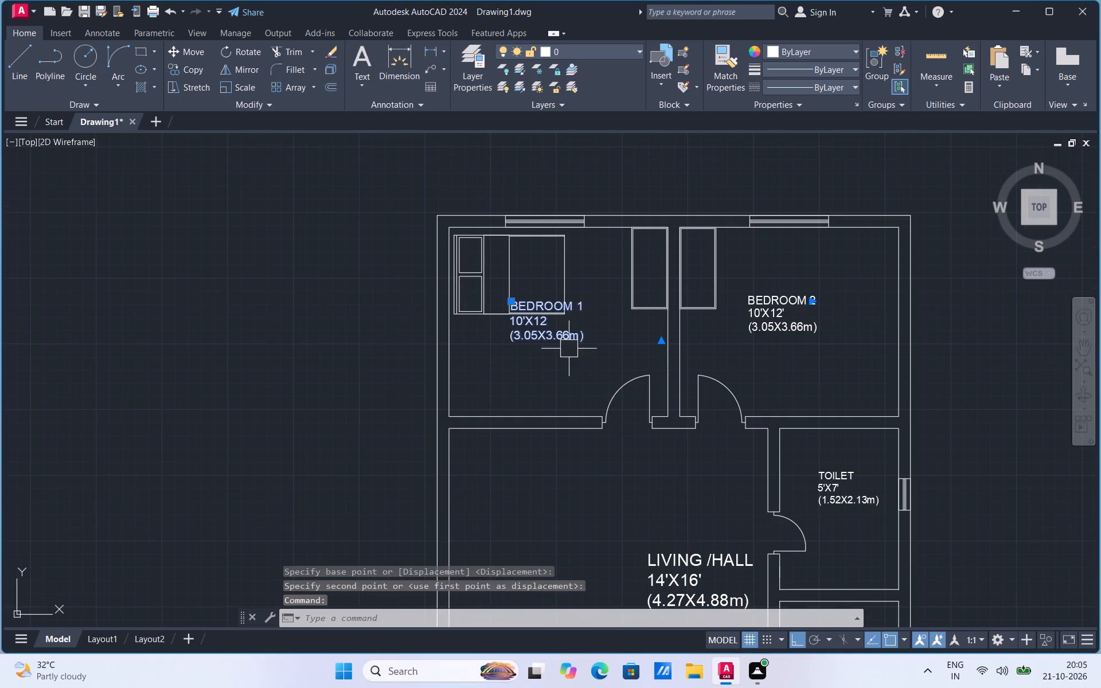
pyautogui.rightClick(573, 343)
pyautogui.click(605, 408)
pyautogui.click(564, 342)
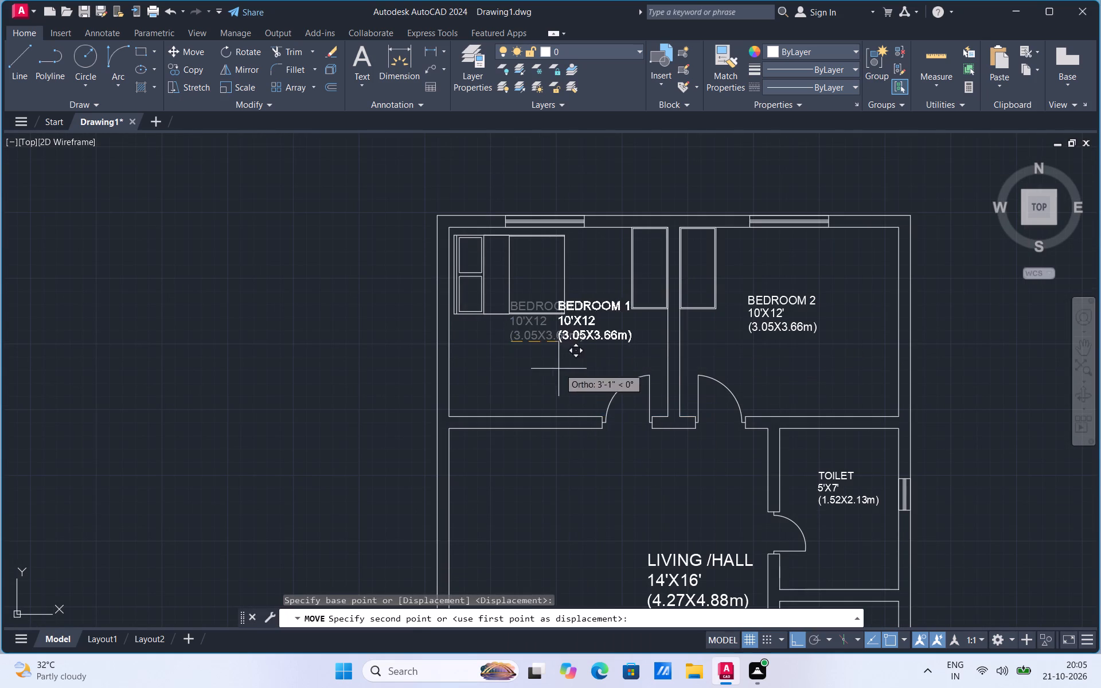
pyautogui.click(539, 381)
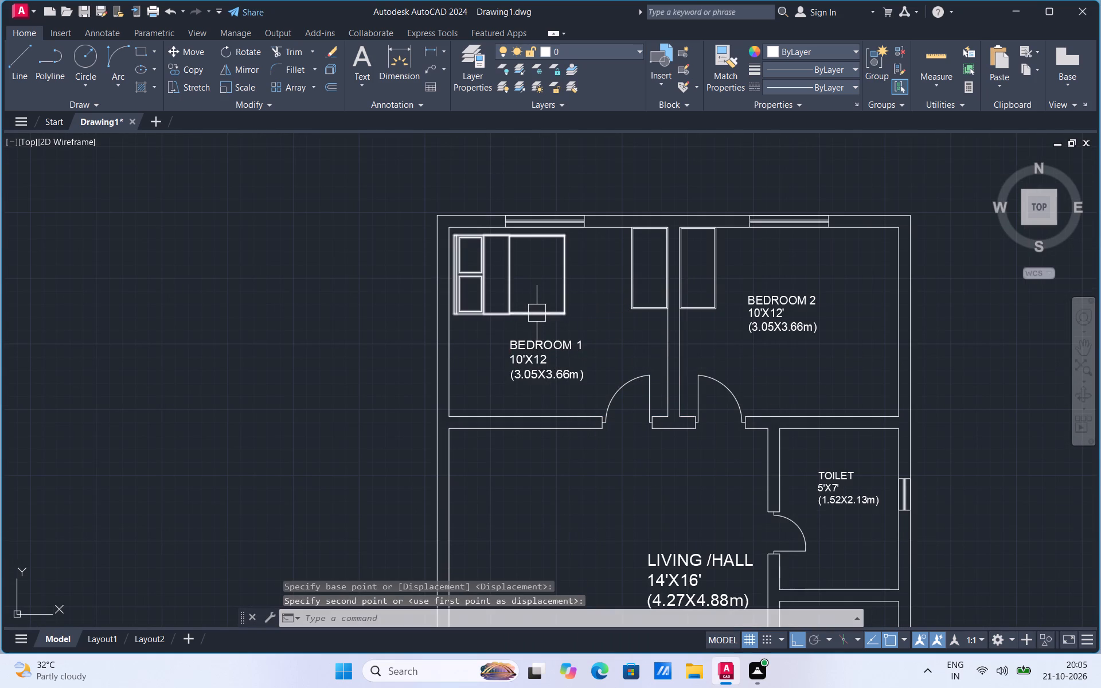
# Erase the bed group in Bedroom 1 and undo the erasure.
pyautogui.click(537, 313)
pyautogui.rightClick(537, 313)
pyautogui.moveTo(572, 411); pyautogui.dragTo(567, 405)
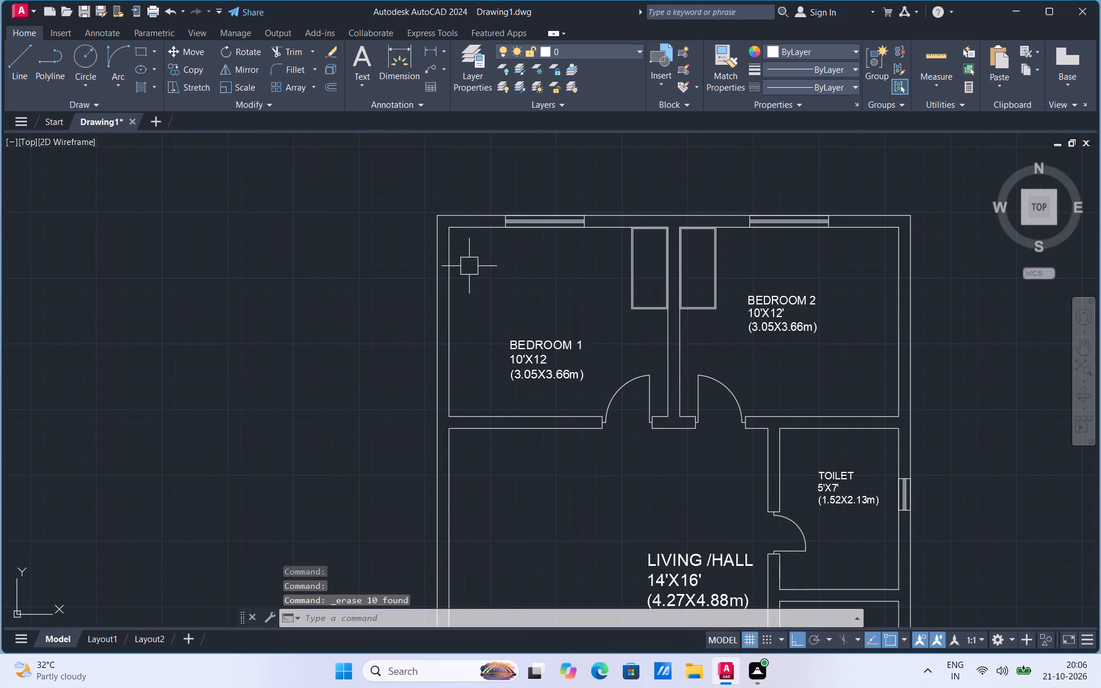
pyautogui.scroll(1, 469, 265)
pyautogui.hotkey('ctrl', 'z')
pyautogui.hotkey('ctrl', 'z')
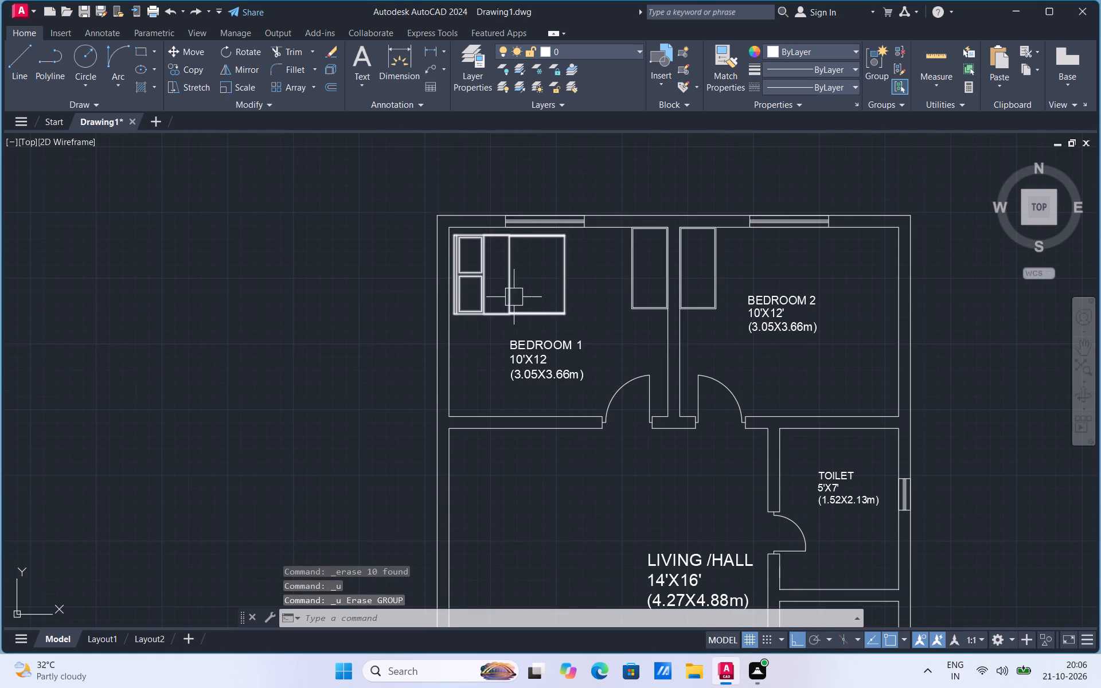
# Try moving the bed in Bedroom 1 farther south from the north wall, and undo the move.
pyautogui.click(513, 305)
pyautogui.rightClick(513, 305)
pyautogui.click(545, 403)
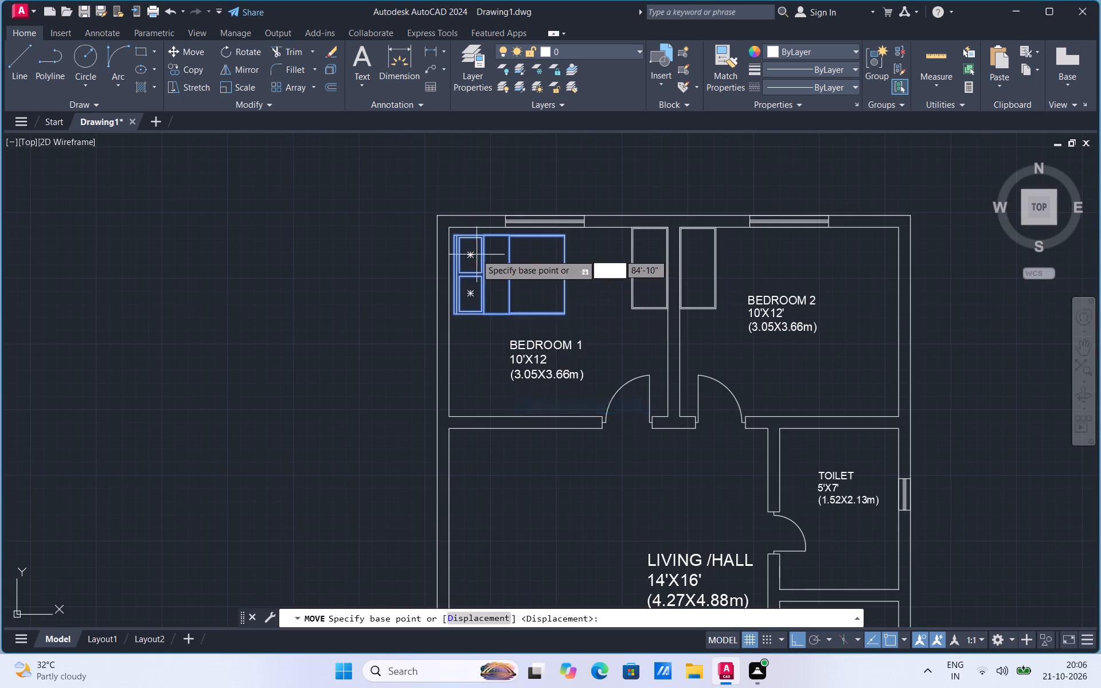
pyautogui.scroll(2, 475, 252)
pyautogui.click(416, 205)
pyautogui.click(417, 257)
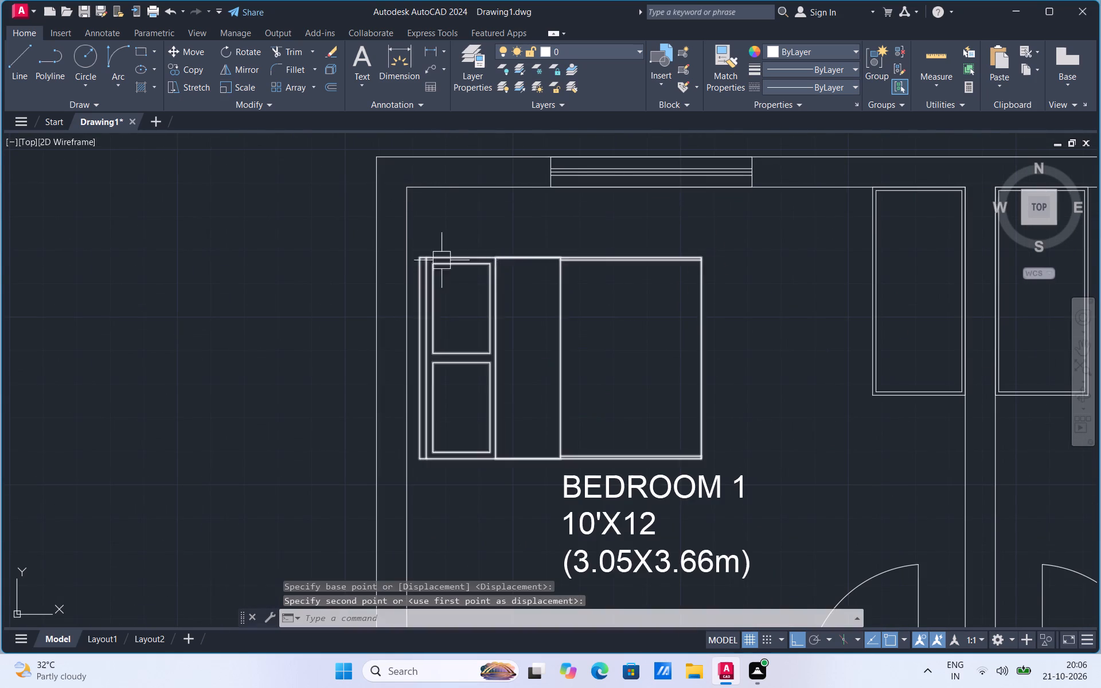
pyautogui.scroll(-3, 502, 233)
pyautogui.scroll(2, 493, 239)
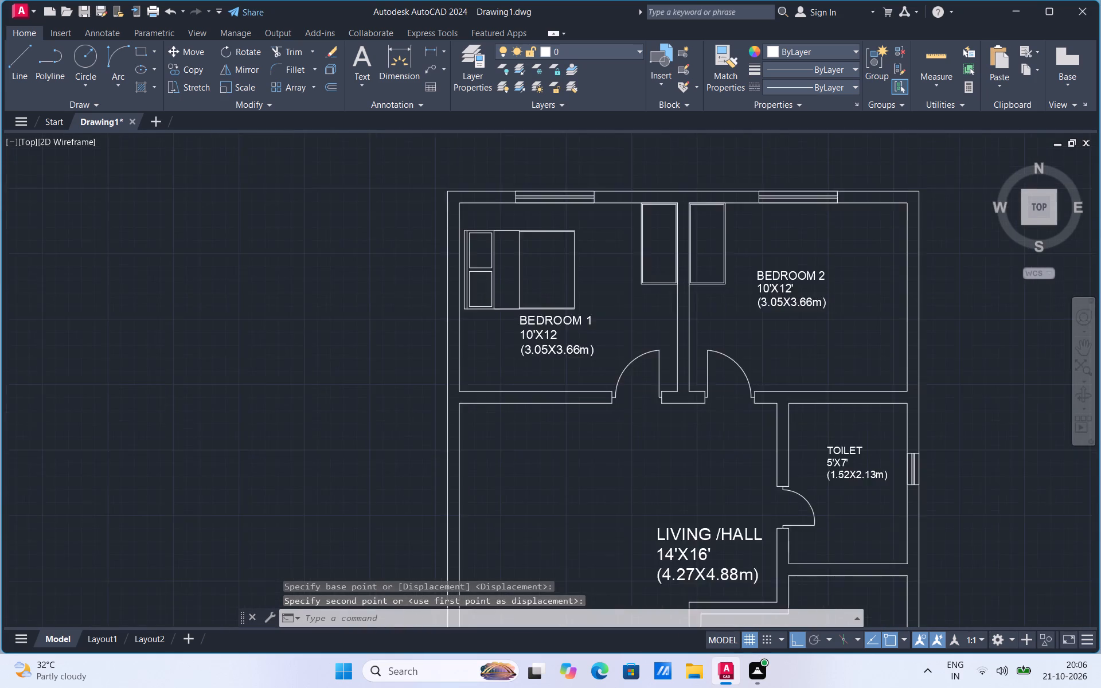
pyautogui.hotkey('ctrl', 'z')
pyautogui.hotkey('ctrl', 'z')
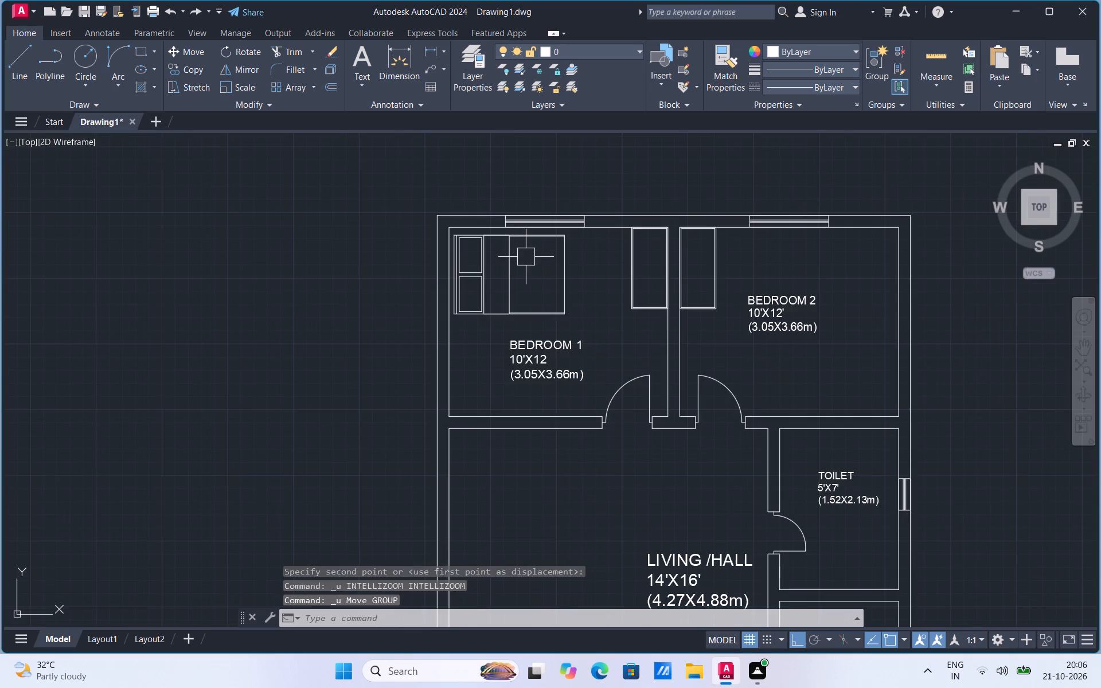
# Move the bed in Bedroom 1 slightly due south, between the north wall and the room label.
pyautogui.click(507, 261)
pyautogui.rightClick(507, 261)
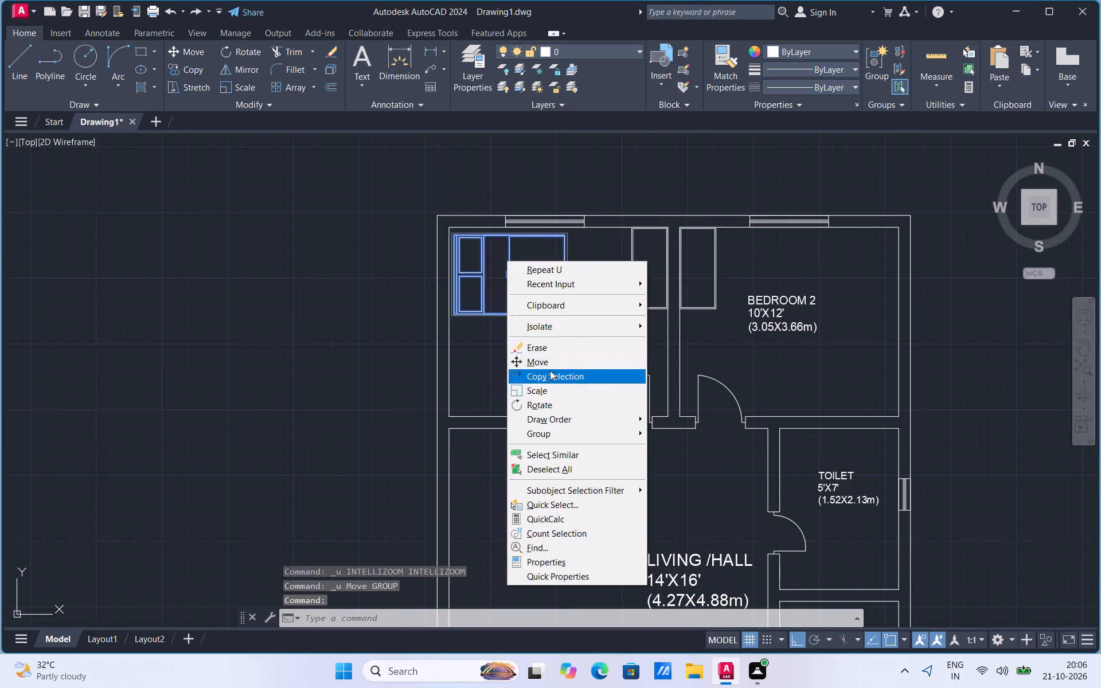
pyautogui.click(550, 362)
pyautogui.scroll(2, 575, 287)
pyautogui.click(547, 362)
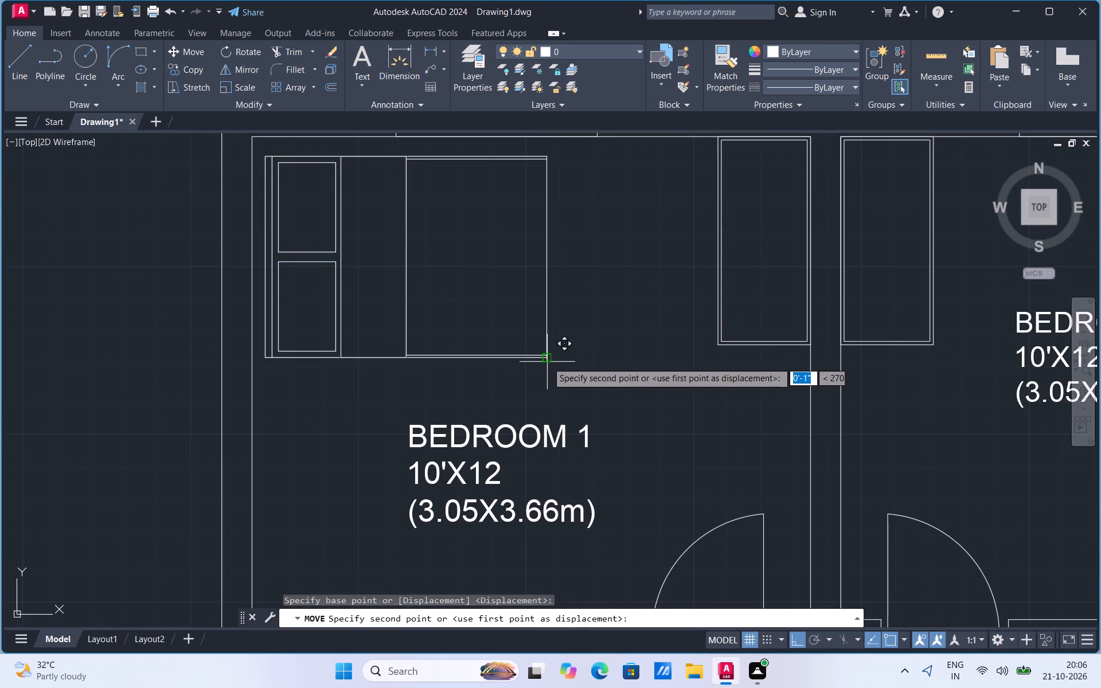
pyautogui.click(549, 379)
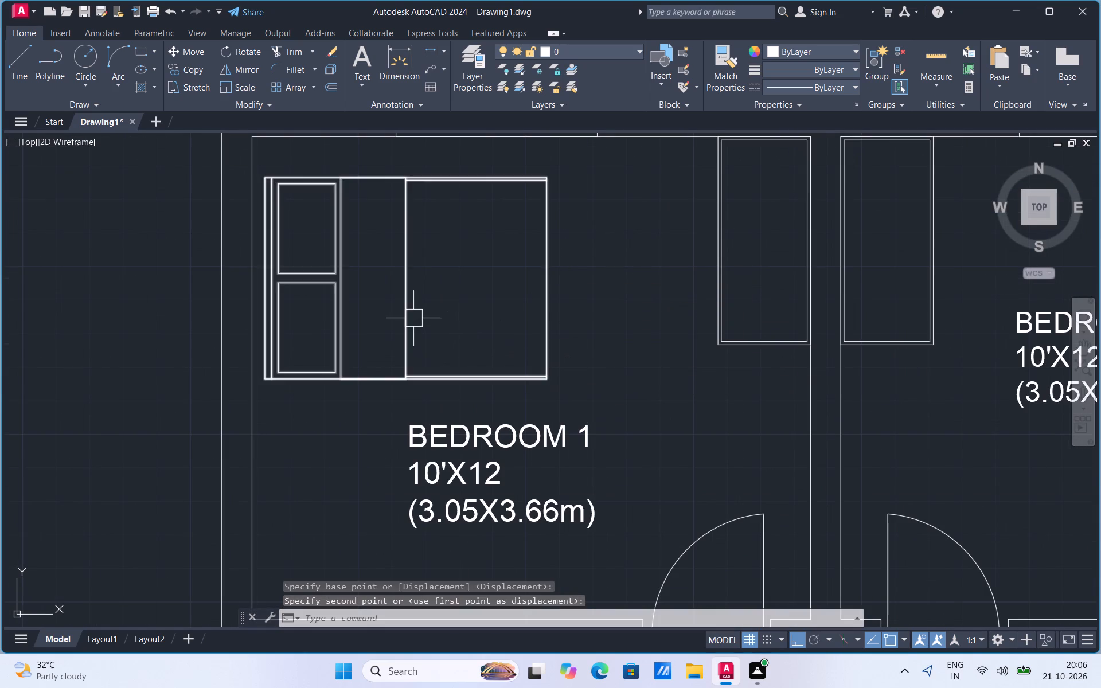
# Copy the Bedroom 1 bed due west, placing the copy just outside the plan's west wall.
pyautogui.click(413, 318)
pyautogui.rightClick(413, 318)
pyautogui.moveTo(468, 435); pyautogui.dragTo(464, 430)
pyautogui.click(446, 350)
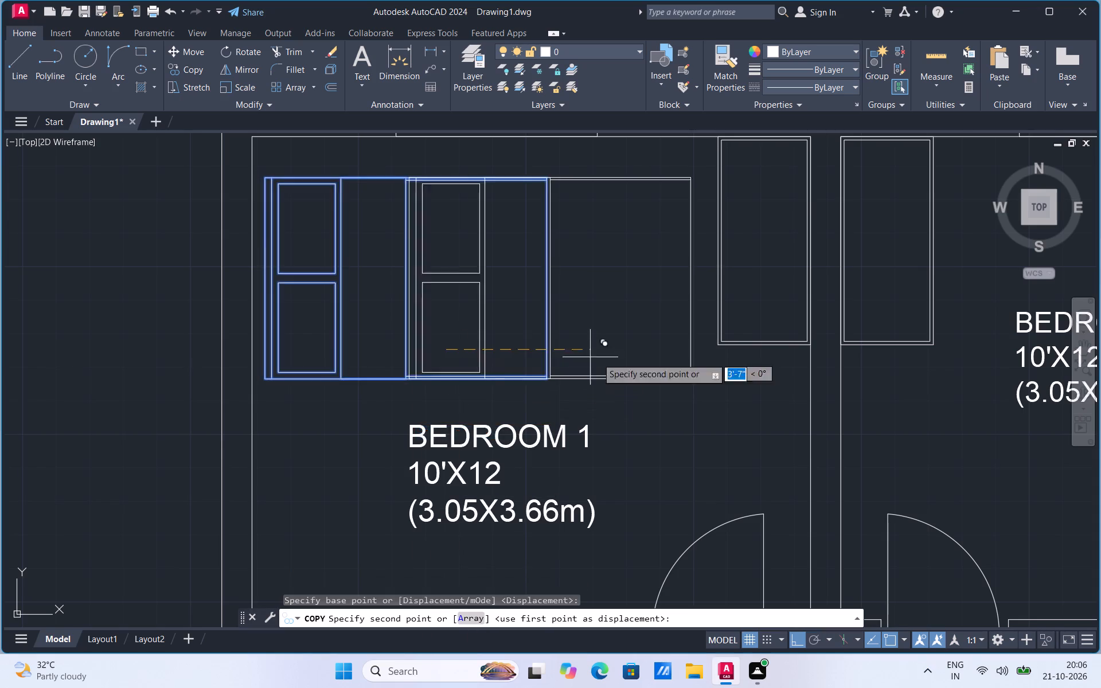
pyautogui.scroll(-4, 603, 358)
pyautogui.click(521, 352)
pyautogui.press('Escape')
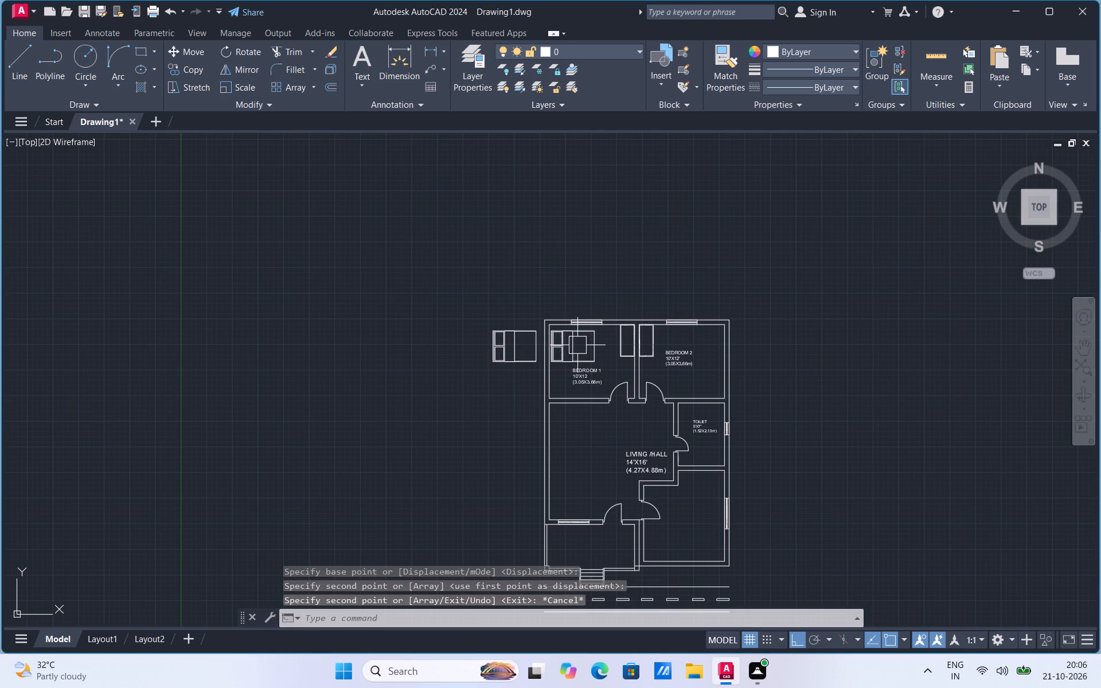
# Rotate the copied bed 180° about its southeast corner so the pillows face east.
pyautogui.click(512, 363)
pyautogui.rightClick(512, 363)
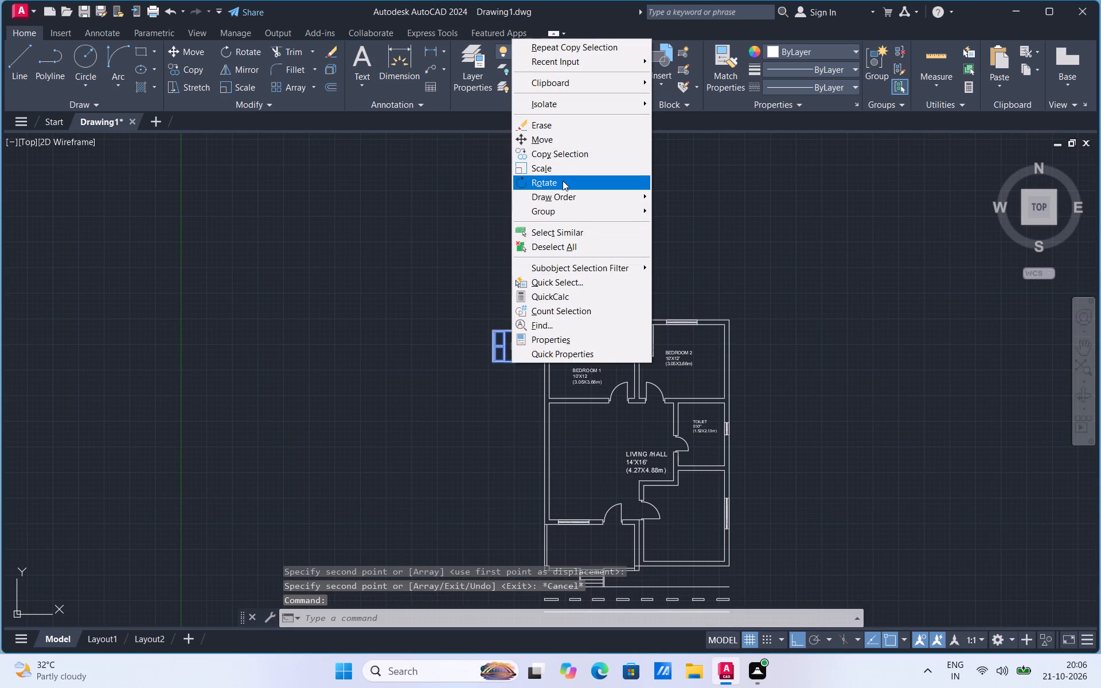
pyautogui.click(561, 181)
pyautogui.click(536, 365)
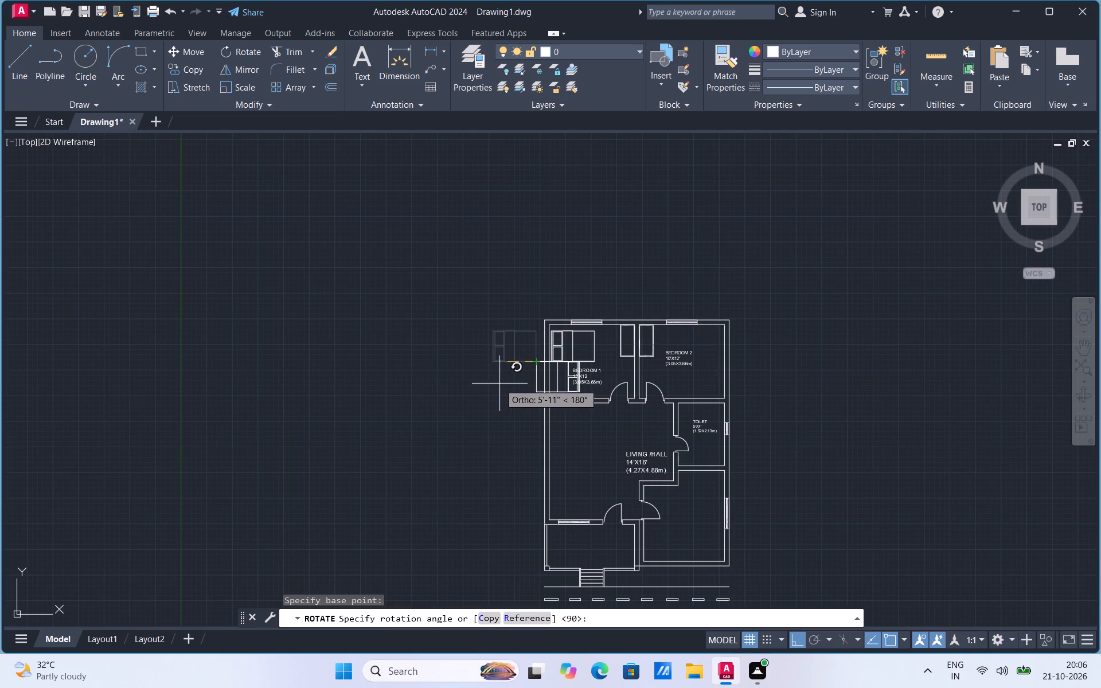
pyautogui.click(499, 384)
# Move the rotated bed copy with Ortho off into Bedroom 2's northeast area, with its headboard just inside the east wall.
pyautogui.scroll(2, 565, 382)
pyautogui.click(571, 376)
pyautogui.rightClick(571, 376)
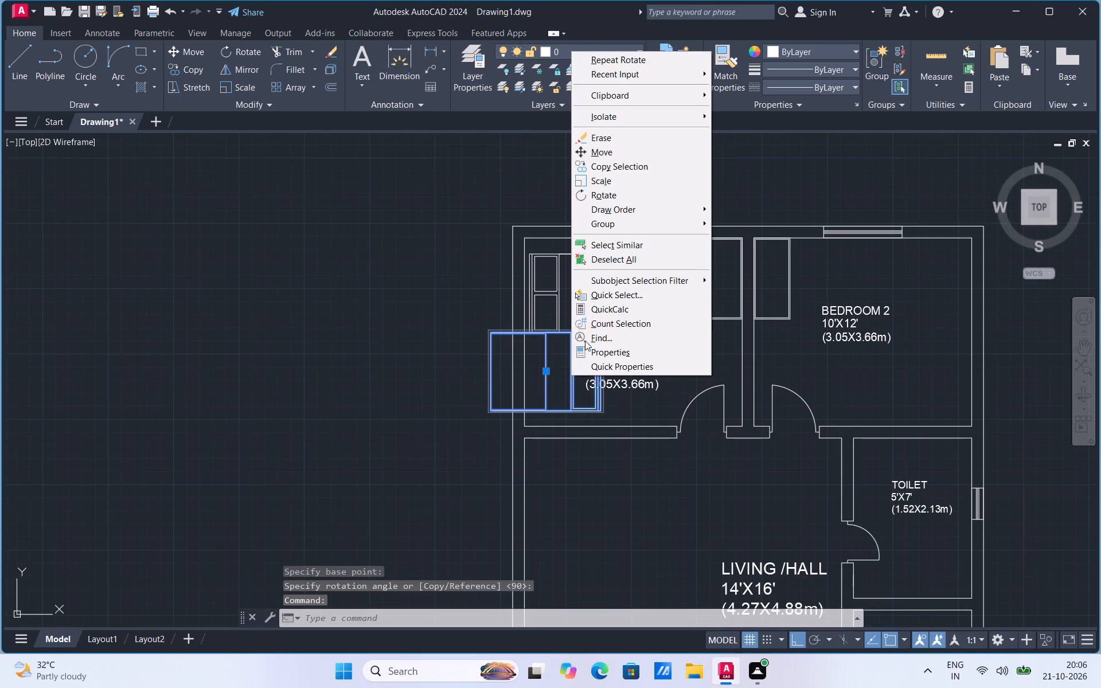
pyautogui.click(611, 154)
pyautogui.click(595, 377)
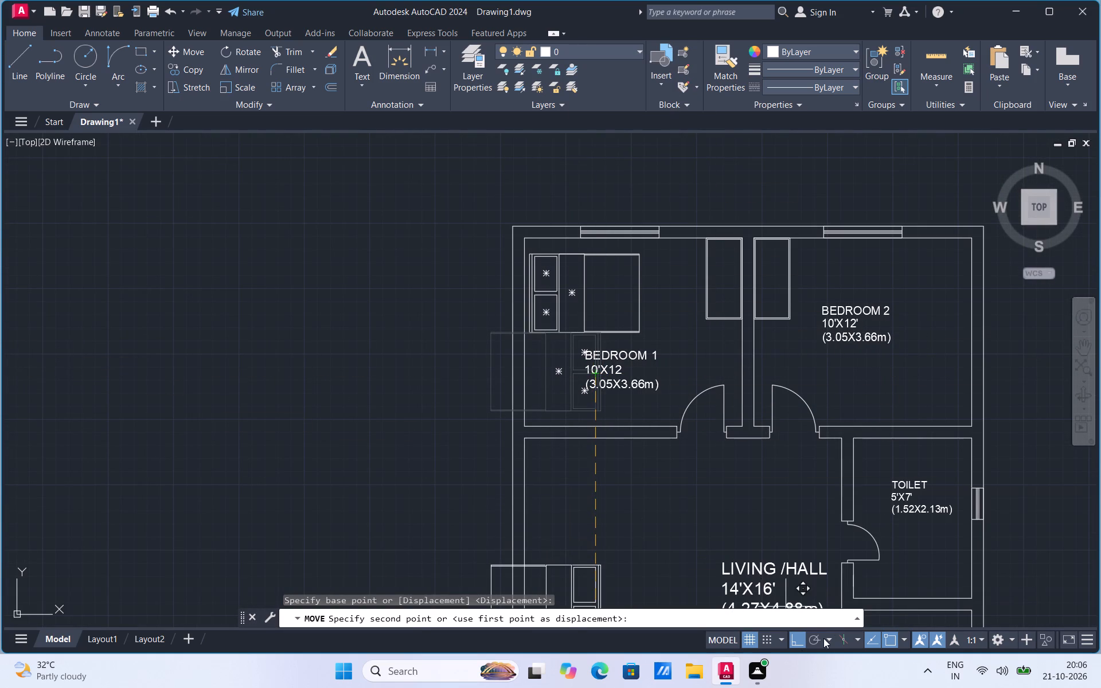
pyautogui.click(796, 639)
pyautogui.scroll(2, 978, 280)
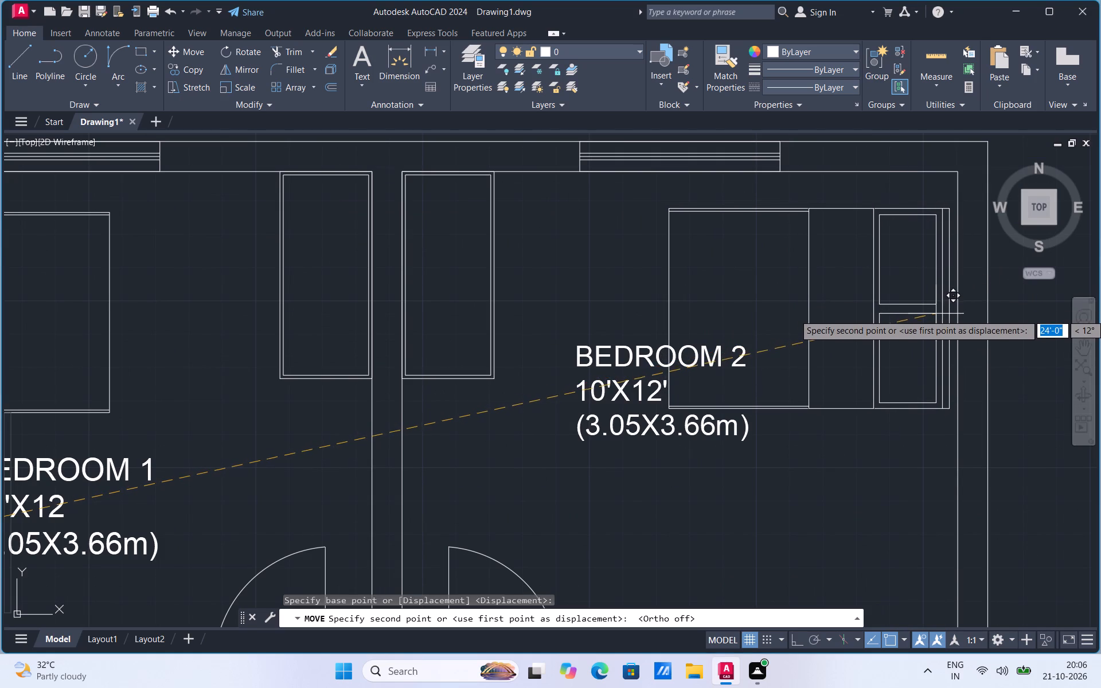
pyautogui.click(936, 314)
pyautogui.scroll(-3, 797, 308)
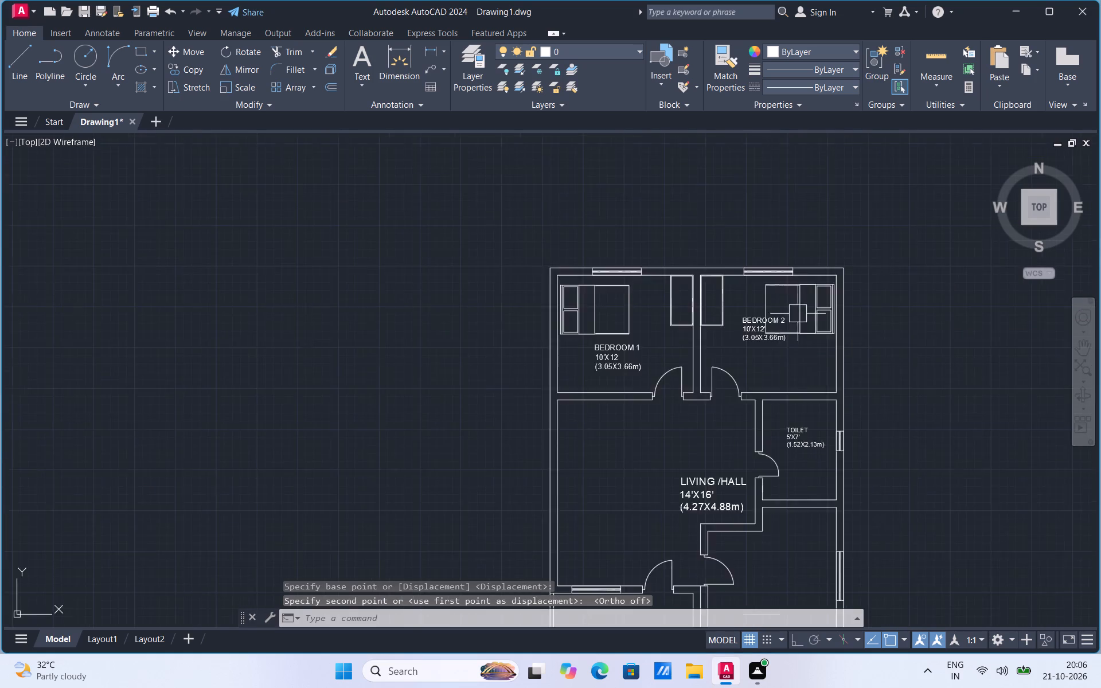
# Move the Bedroom 2 label due south so it sits just below and clear of the bed.
pyautogui.scroll(2, 799, 363)
pyautogui.click(673, 299)
pyautogui.rightClick(673, 299)
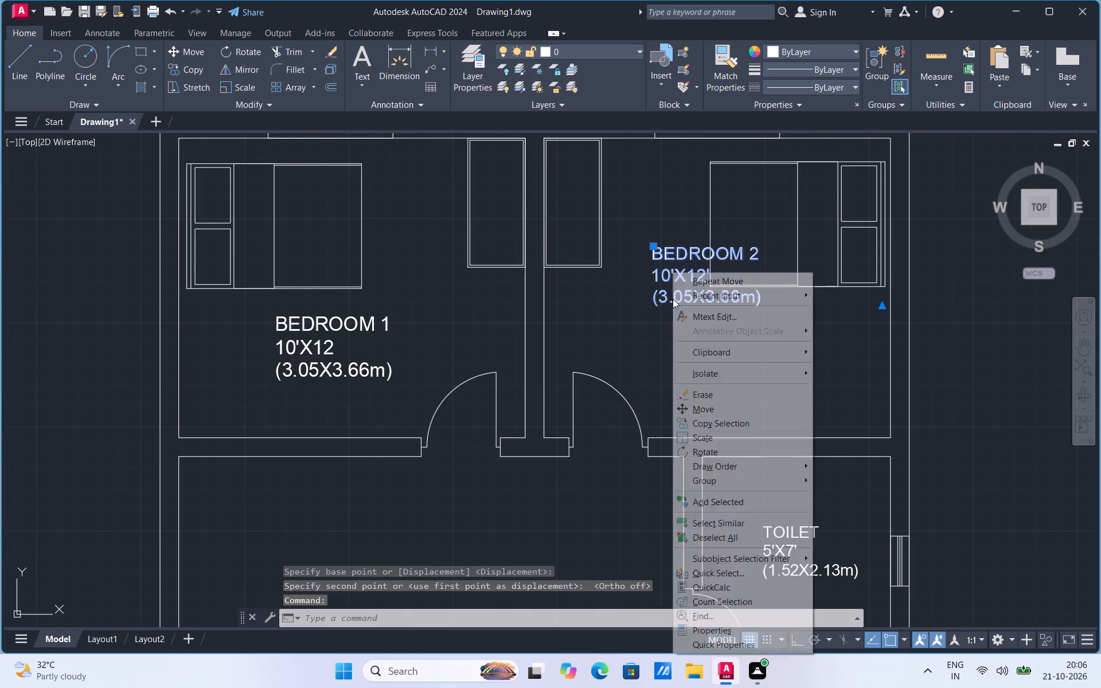
pyautogui.click(697, 411)
pyautogui.click(689, 287)
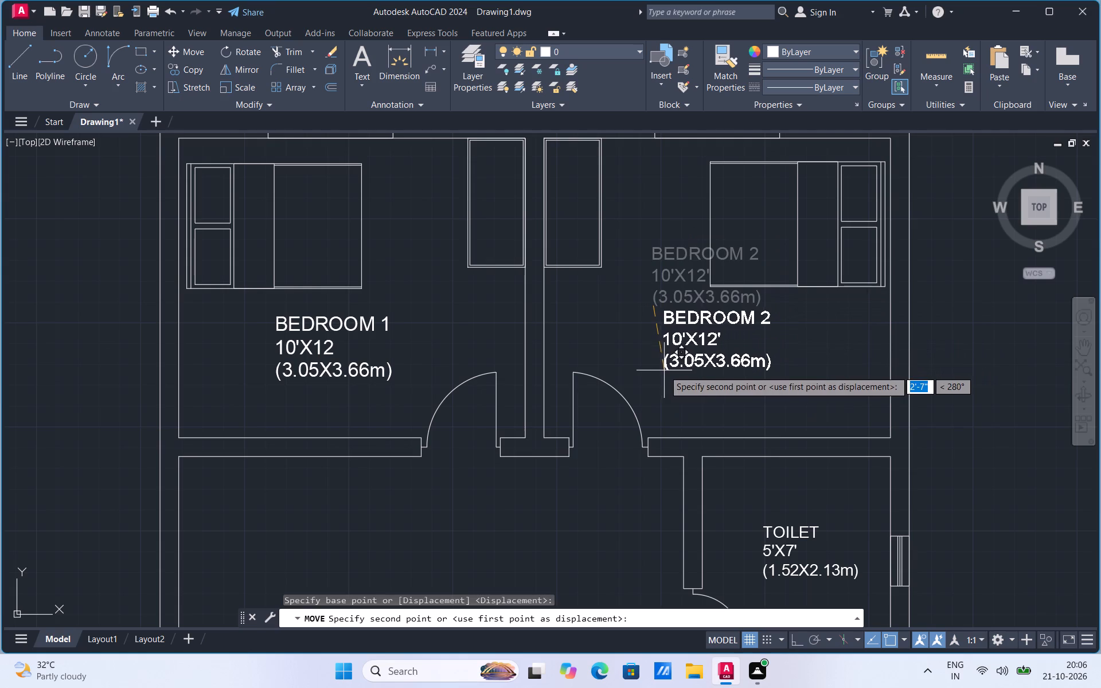
pyautogui.click(665, 370)
# Draw a rectangle about 2'-9" by 2'-3" on the toilet's south wall, near its east end.
pyautogui.scroll(-3, 622, 237)
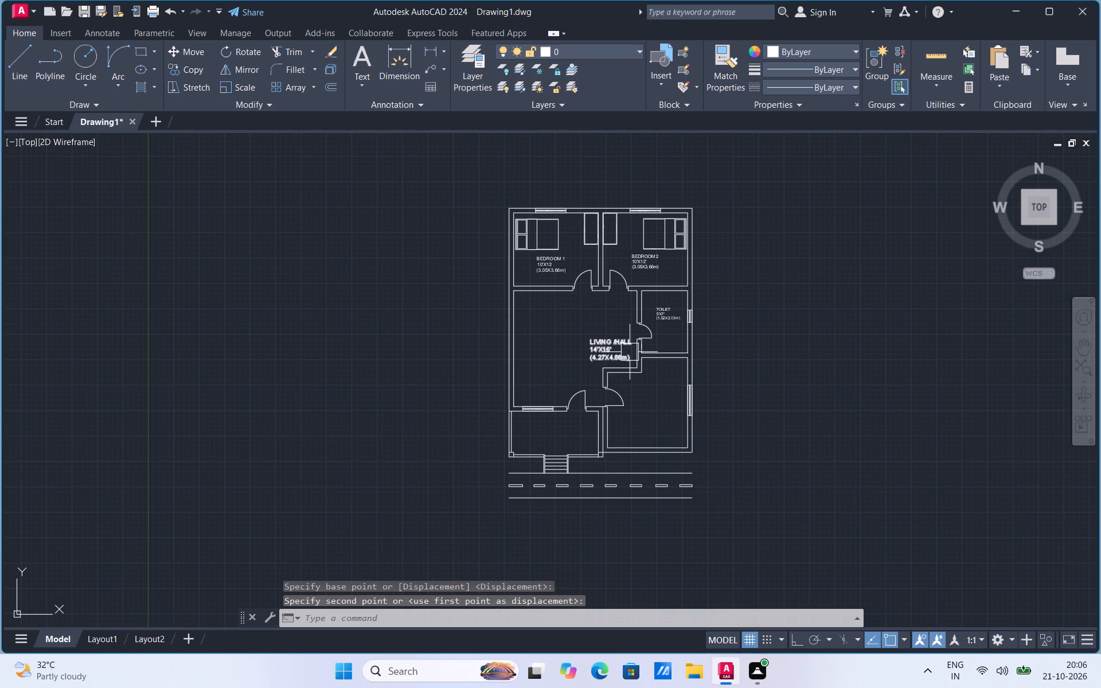
pyautogui.scroll(1, 743, 344)
pyautogui.scroll(2, 630, 321)
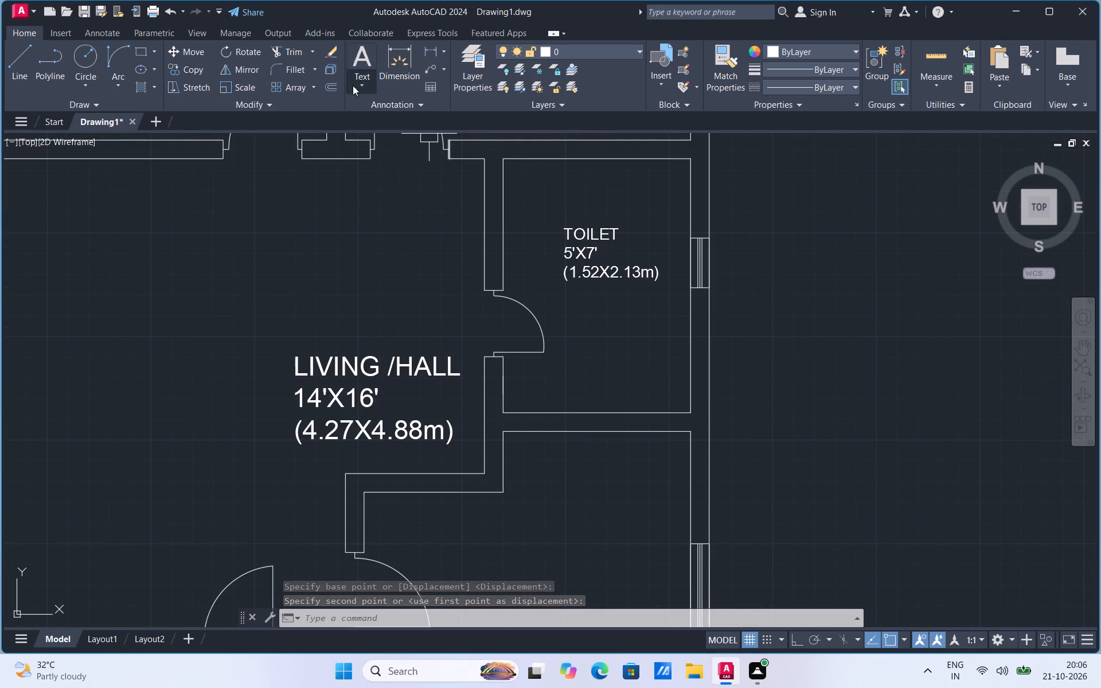
pyautogui.click(153, 53)
pyautogui.click(156, 79)
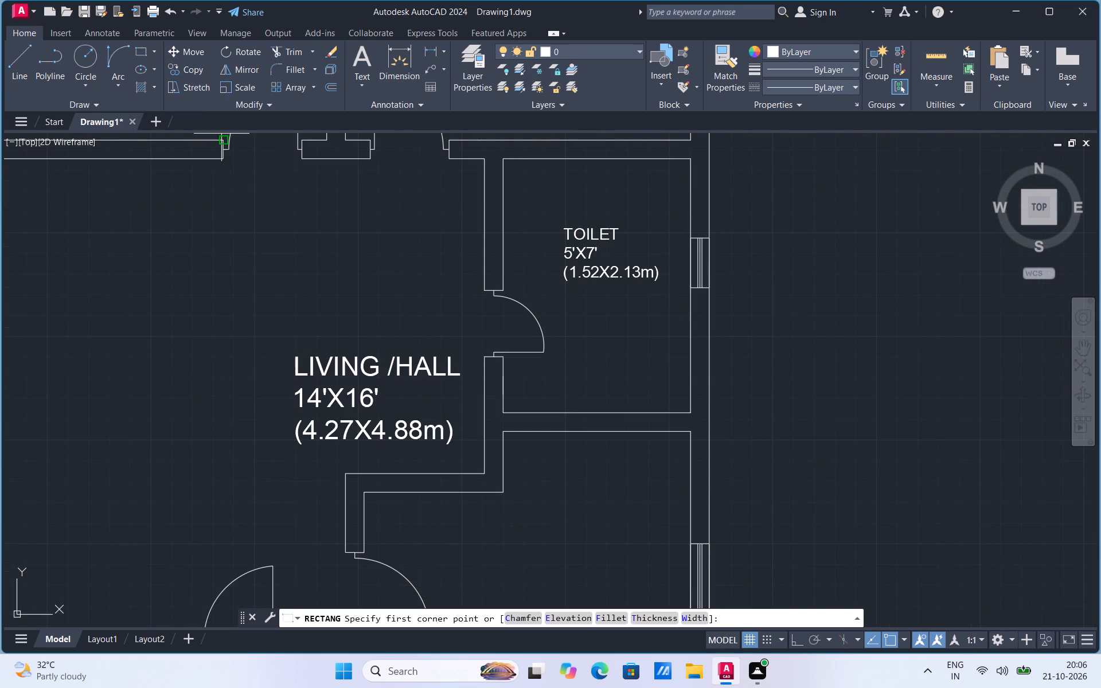
pyautogui.scroll(2, 671, 393)
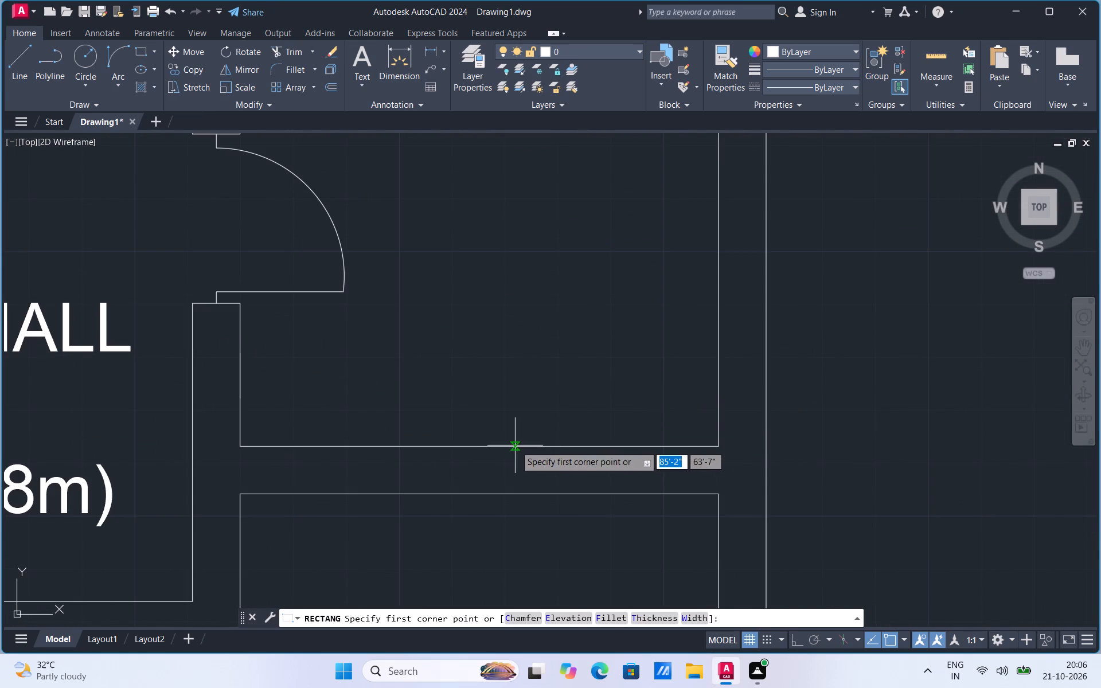
pyautogui.click(515, 445)
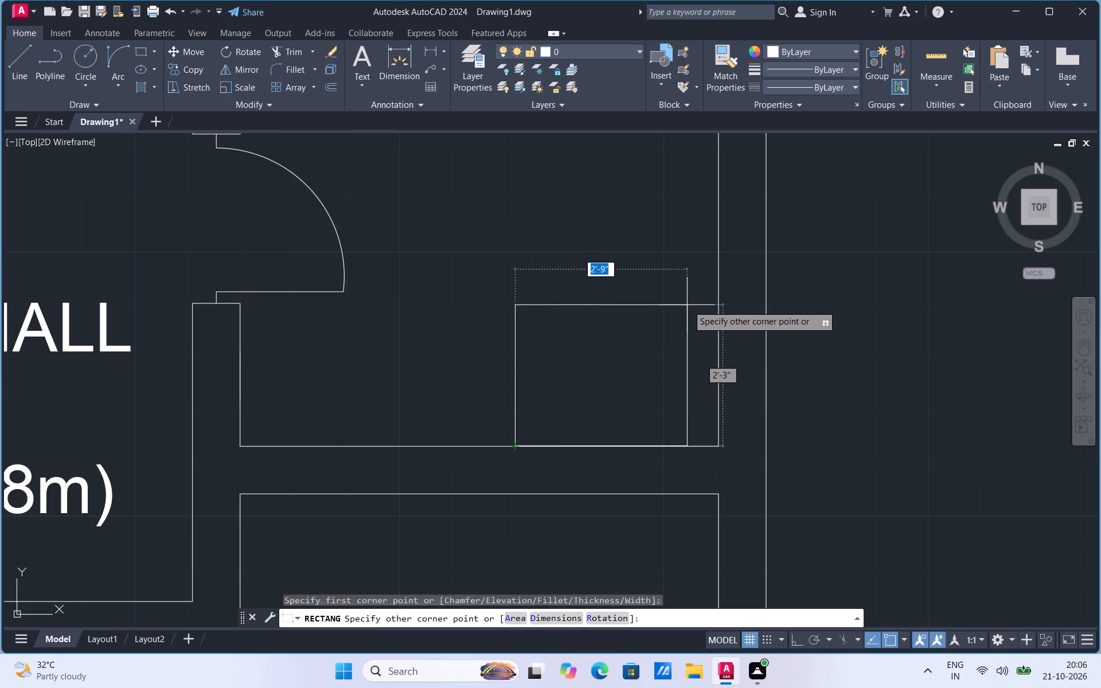
pyautogui.click(688, 305)
# Offset the new toilet rectangle slightly inward, picking the offset distance from its north edge.
pyautogui.click(633, 307)
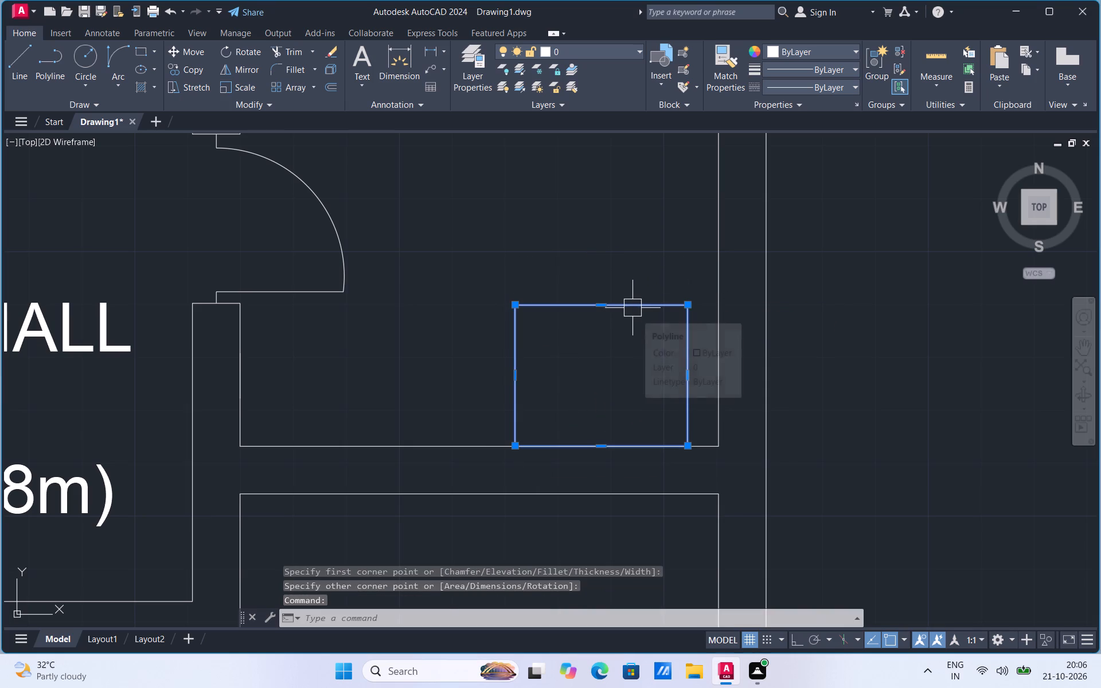
pyautogui.press('o')
pyautogui.click(682, 339)
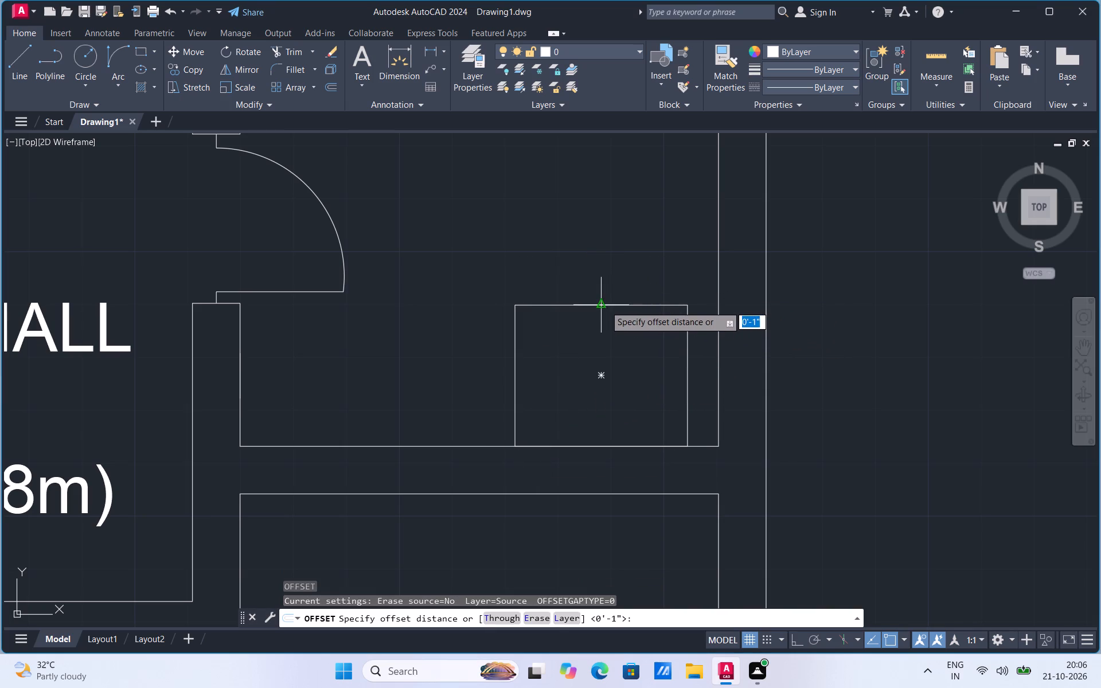
pyautogui.click(605, 306)
pyautogui.click(605, 319)
pyautogui.click(606, 318)
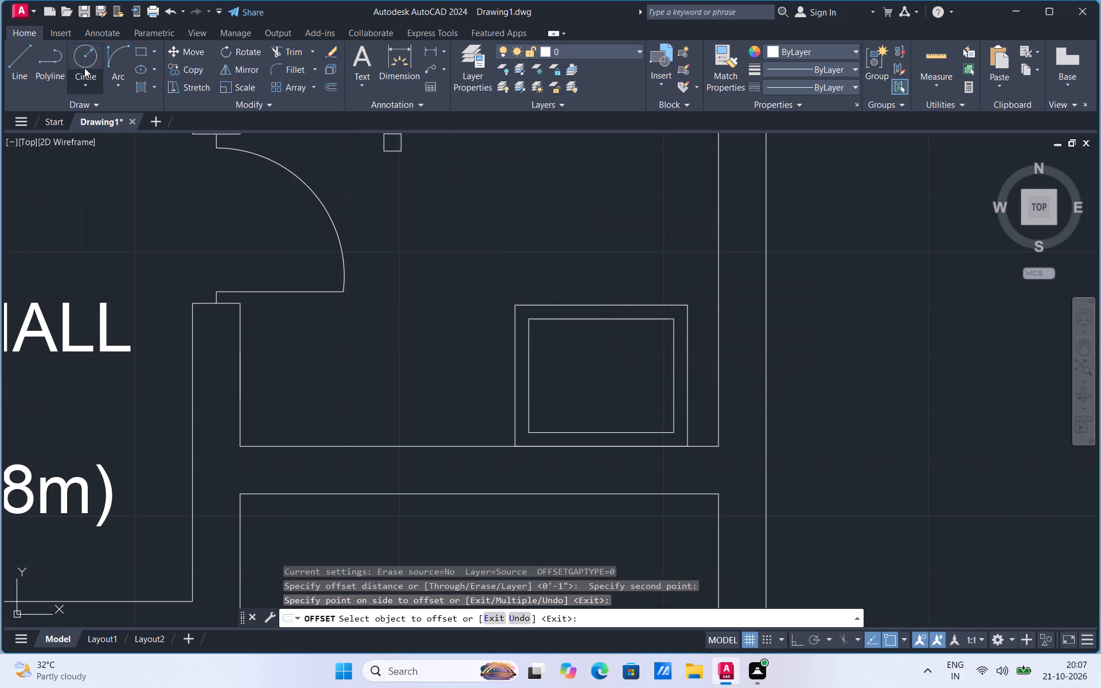
# Draw a small flat rectangle in the fixture's south rim, between the inner and outer outlines.
pyautogui.click(155, 51)
pyautogui.click(149, 71)
pyautogui.scroll(1, 587, 427)
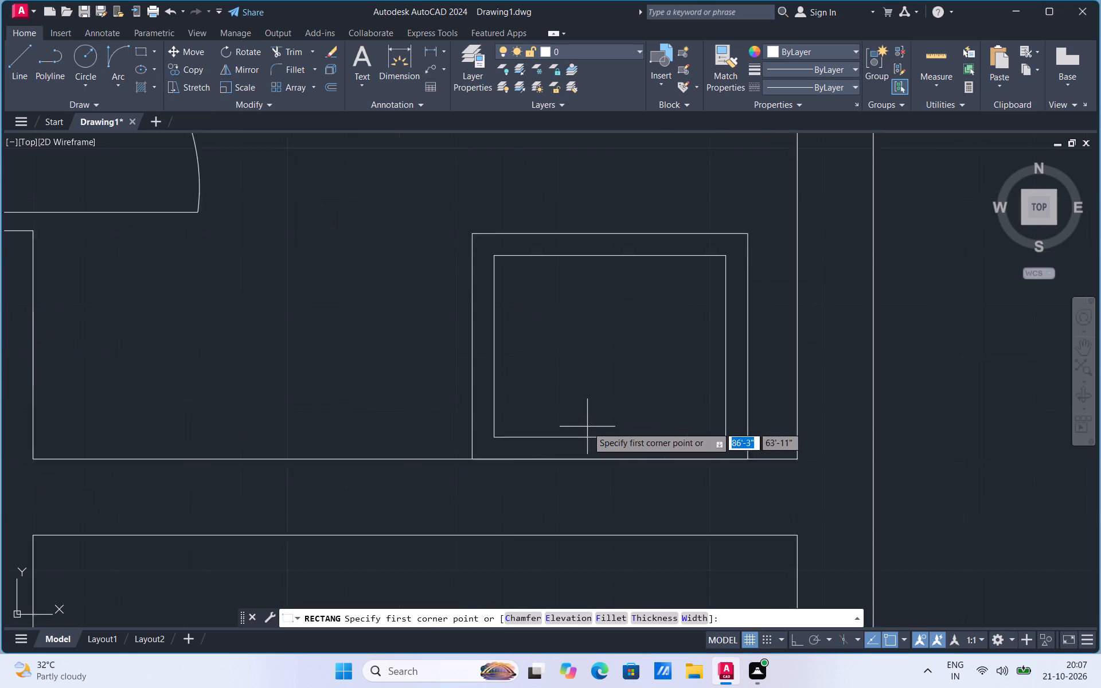
pyautogui.scroll(2, 587, 427)
pyautogui.click(557, 492)
pyautogui.click(704, 468)
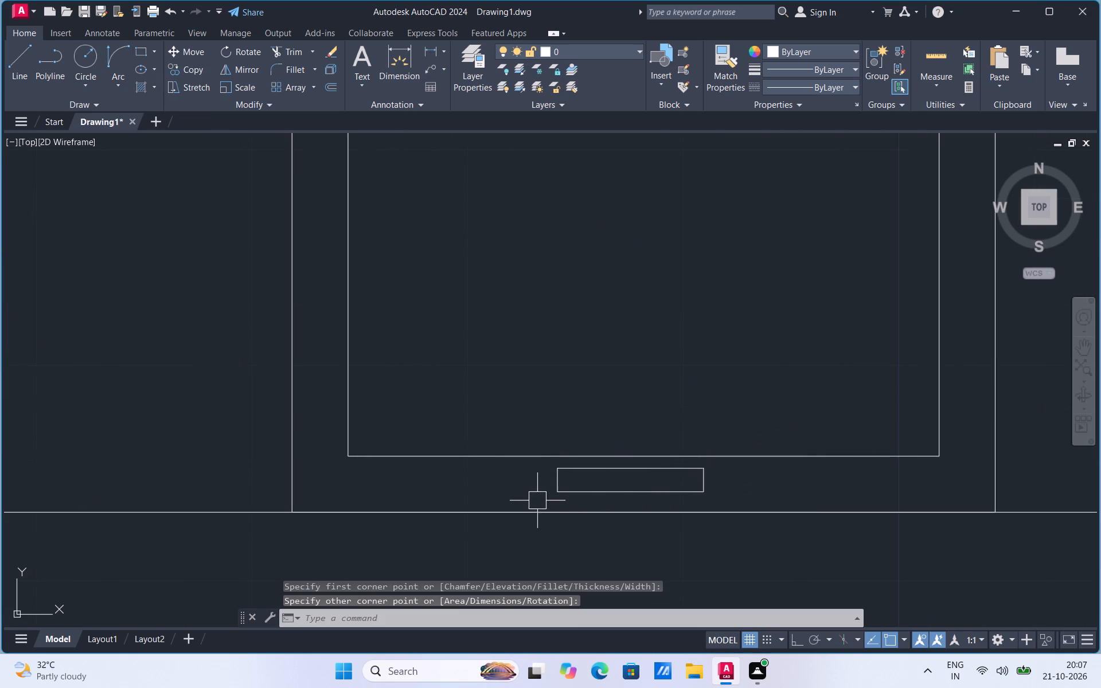
# Draw a circle with a radius of about 2" at the centre of the fixture's inner rectangle.
pyautogui.scroll(-2, 537, 503)
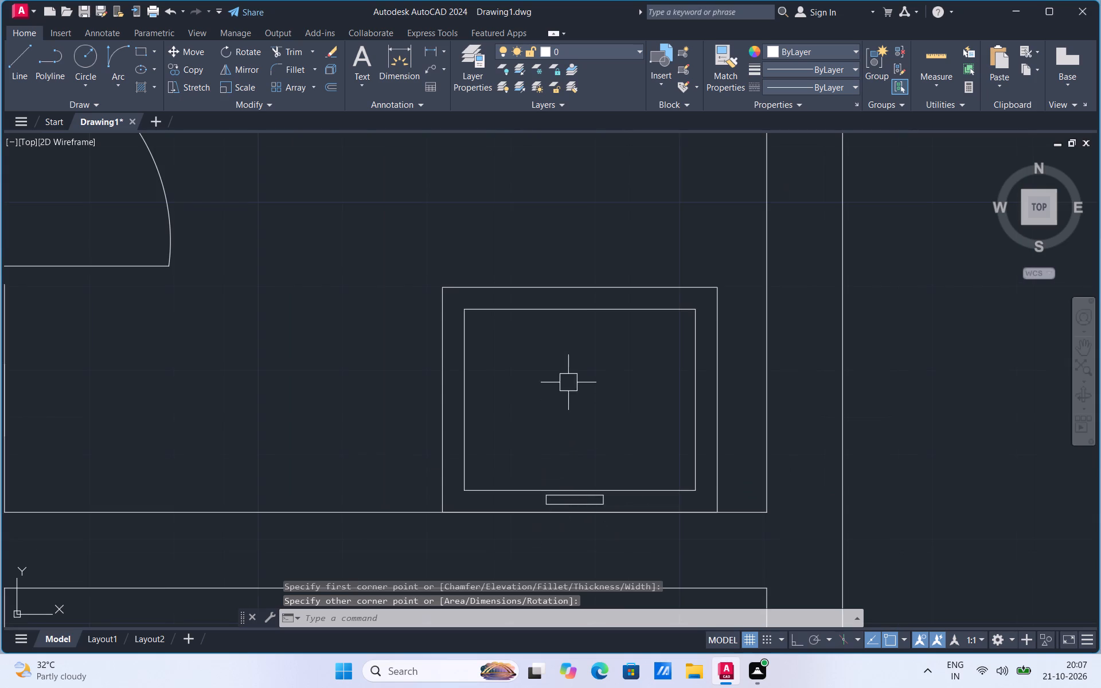
pyautogui.click(81, 84)
pyautogui.moveTo(98, 110); pyautogui.dragTo(111, 123)
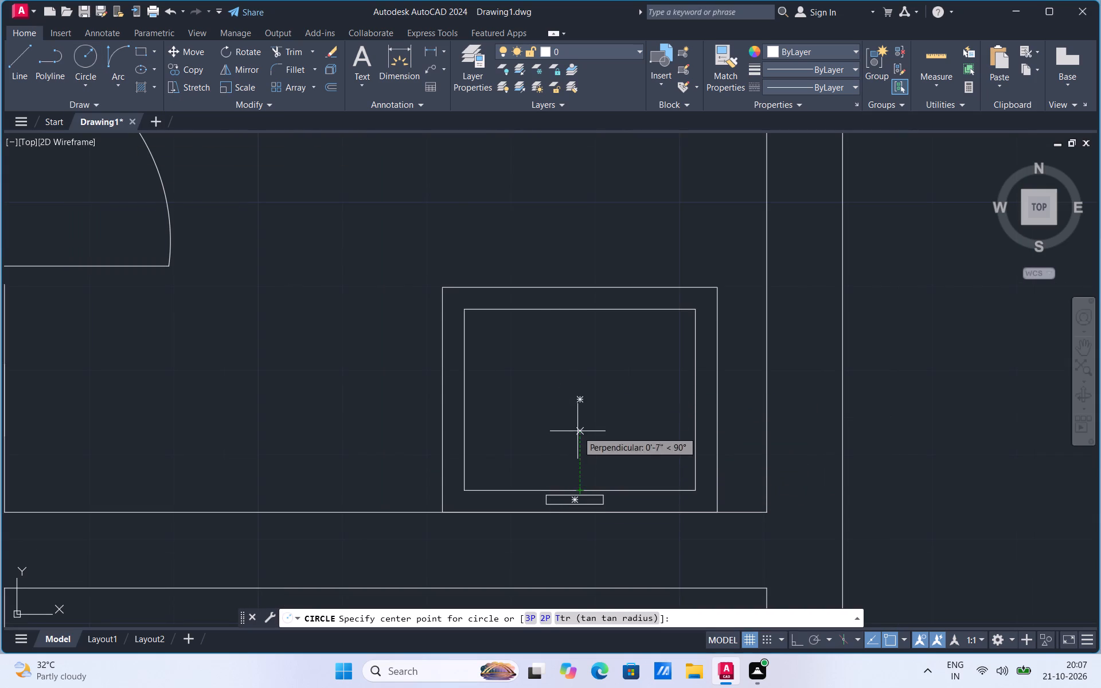
pyautogui.click(579, 400)
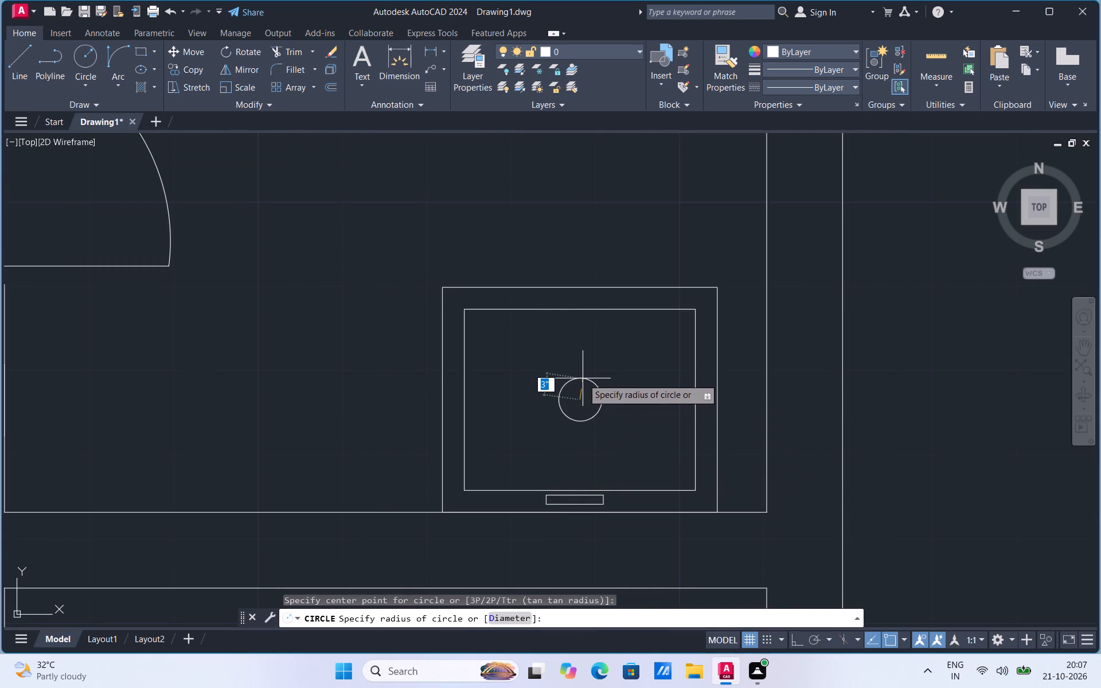
pyautogui.click(584, 386)
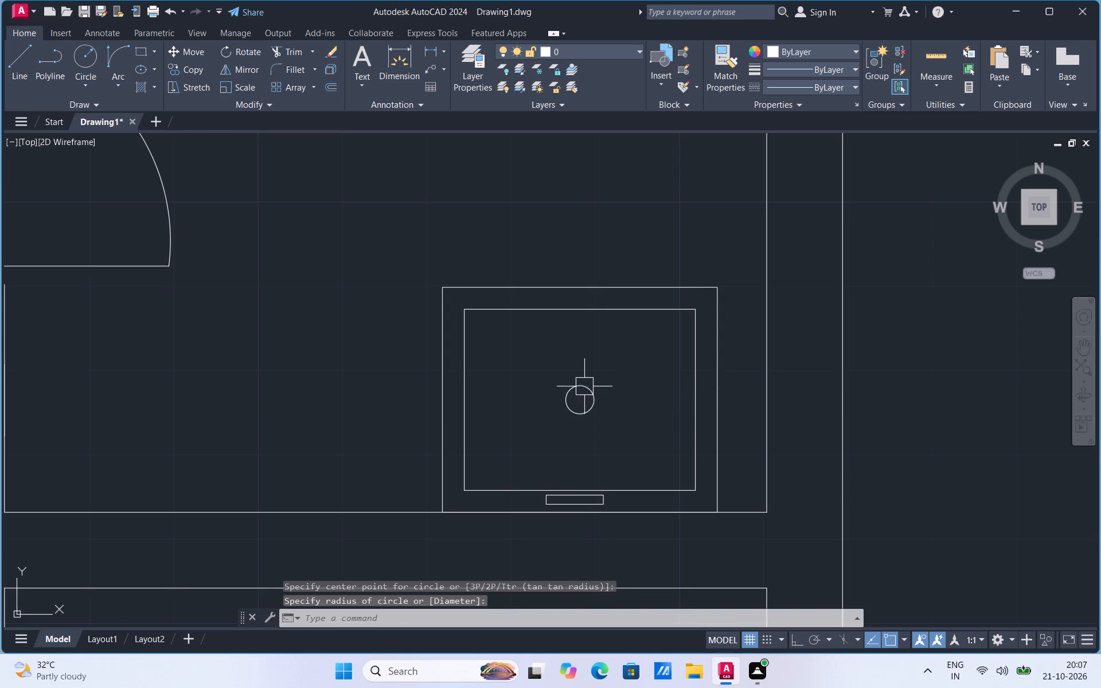
# Draw a vertical line from the circle's west quadrant north to the inner rectangle's north edge.
pyautogui.click(7, 80)
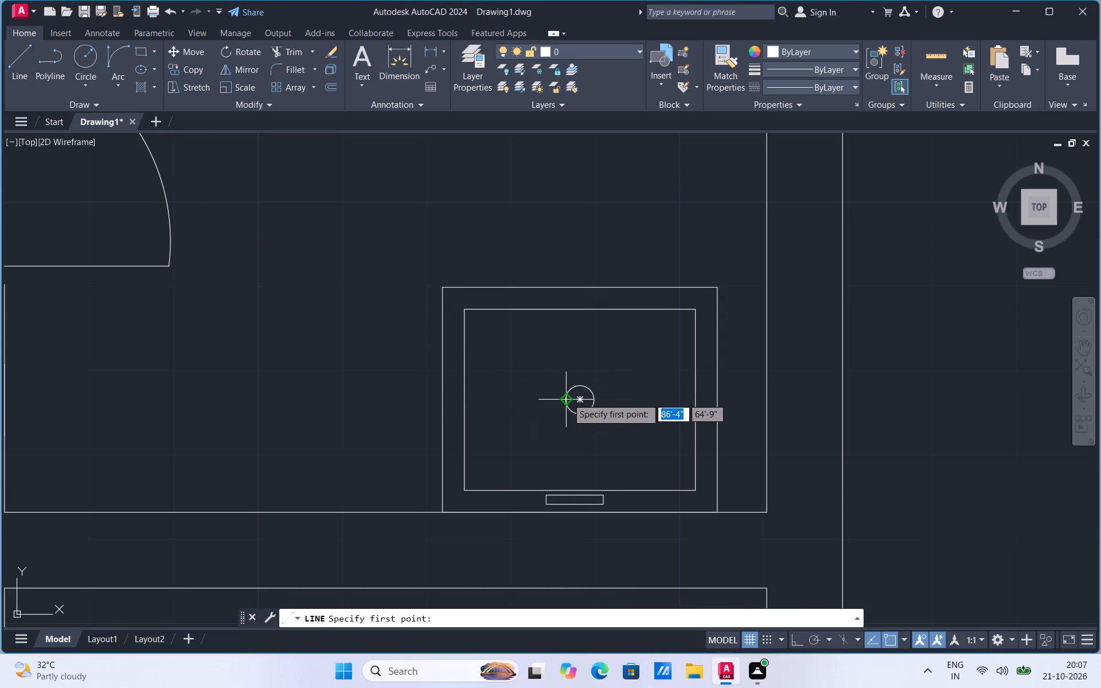
pyautogui.click(567, 402)
pyautogui.click(569, 309)
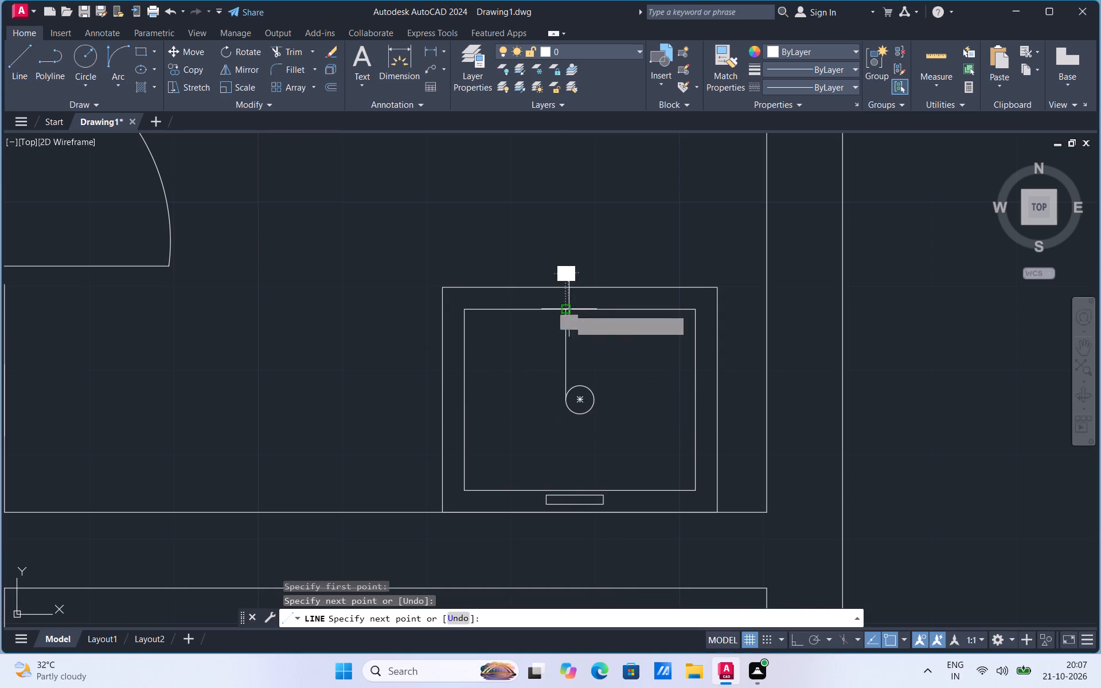
pyautogui.press('Escape')
# Copy the vertical line from the small circle's west quadrant to its east quadrant.
pyautogui.click(560, 365)
pyautogui.rightClick(559, 365)
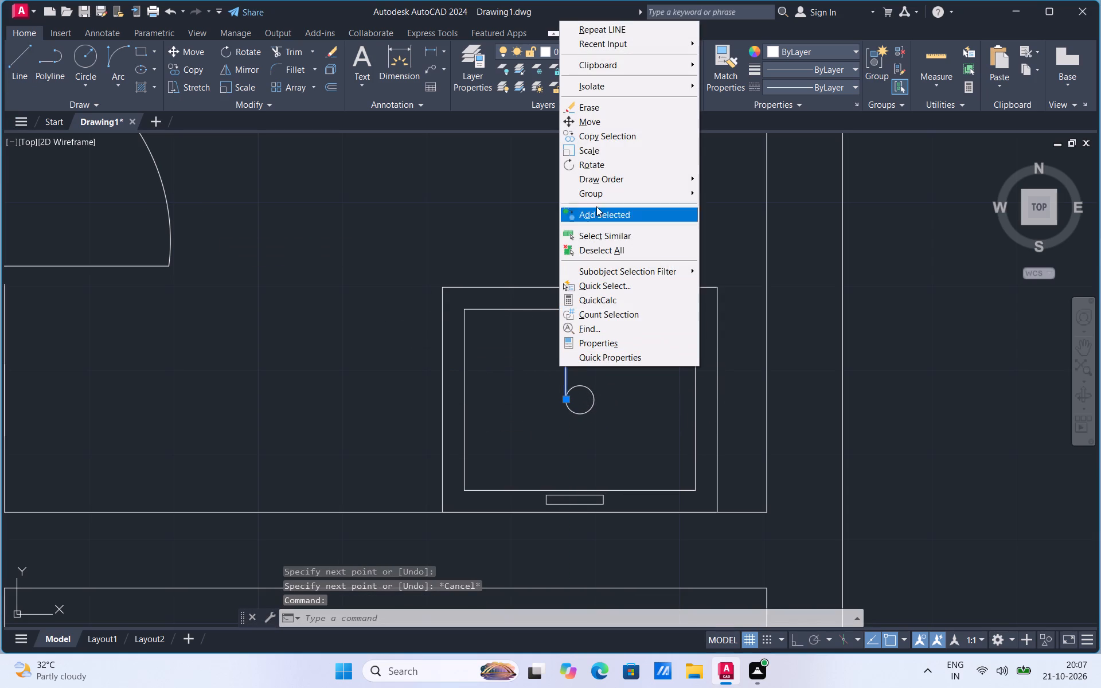
pyautogui.click(603, 139)
pyautogui.click(564, 401)
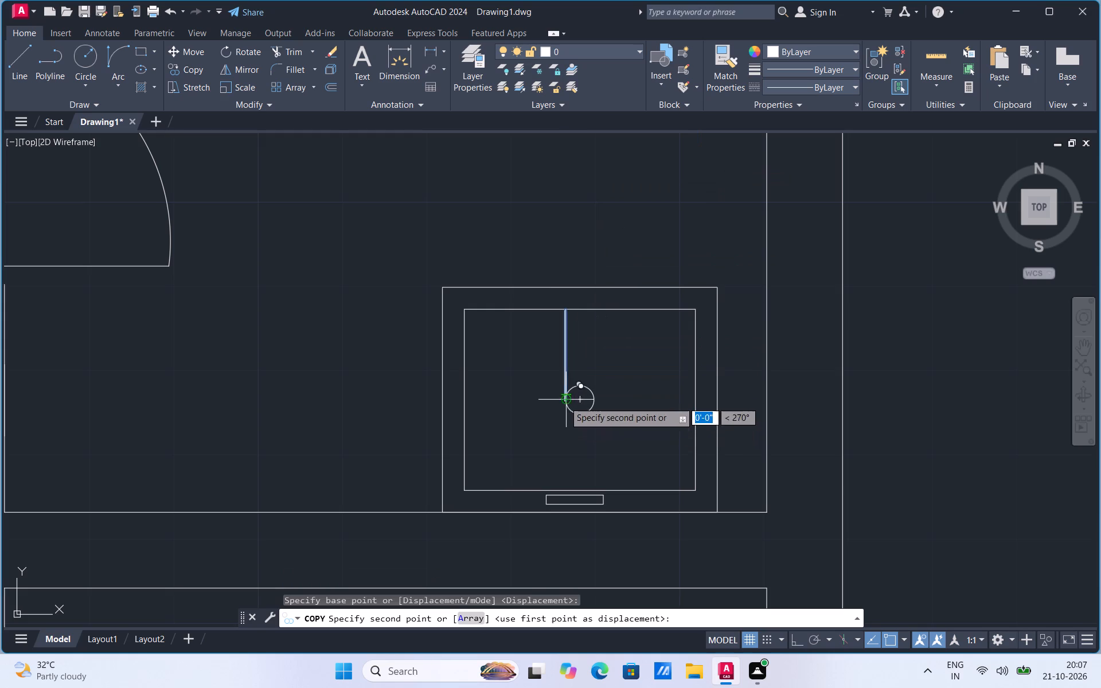
pyautogui.click(592, 403)
pyautogui.press('Escape')
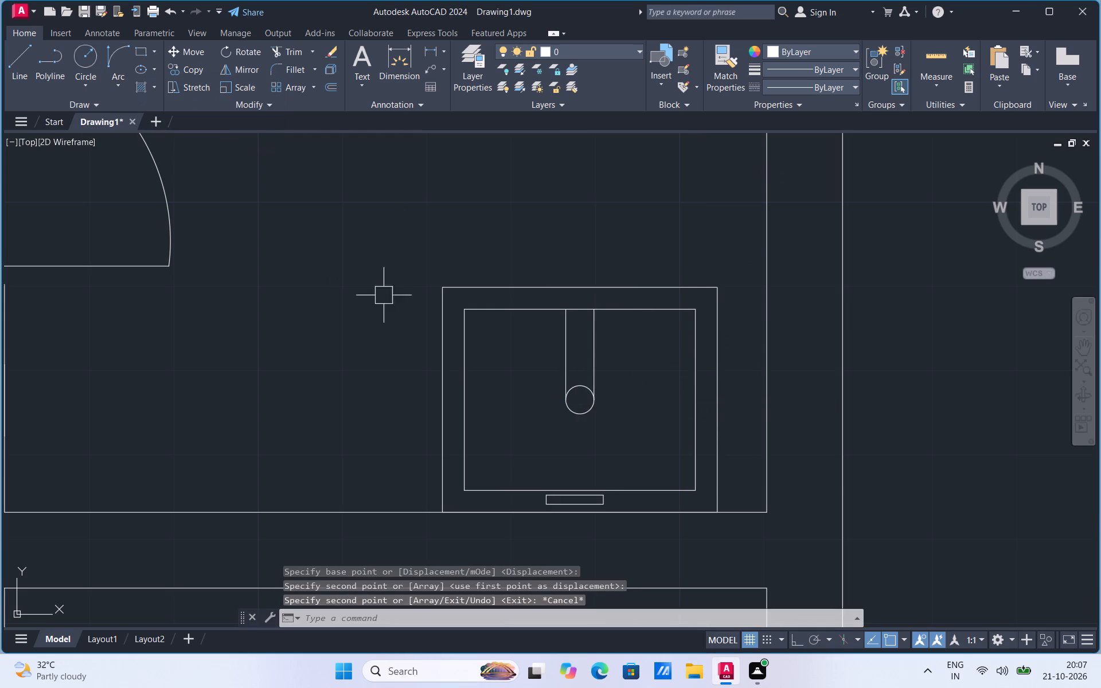
# Copy the small circle north to the upper ends of the two lines on the inner rectangle's edge.
pyautogui.click(579, 390)
pyautogui.rightClick(579, 390)
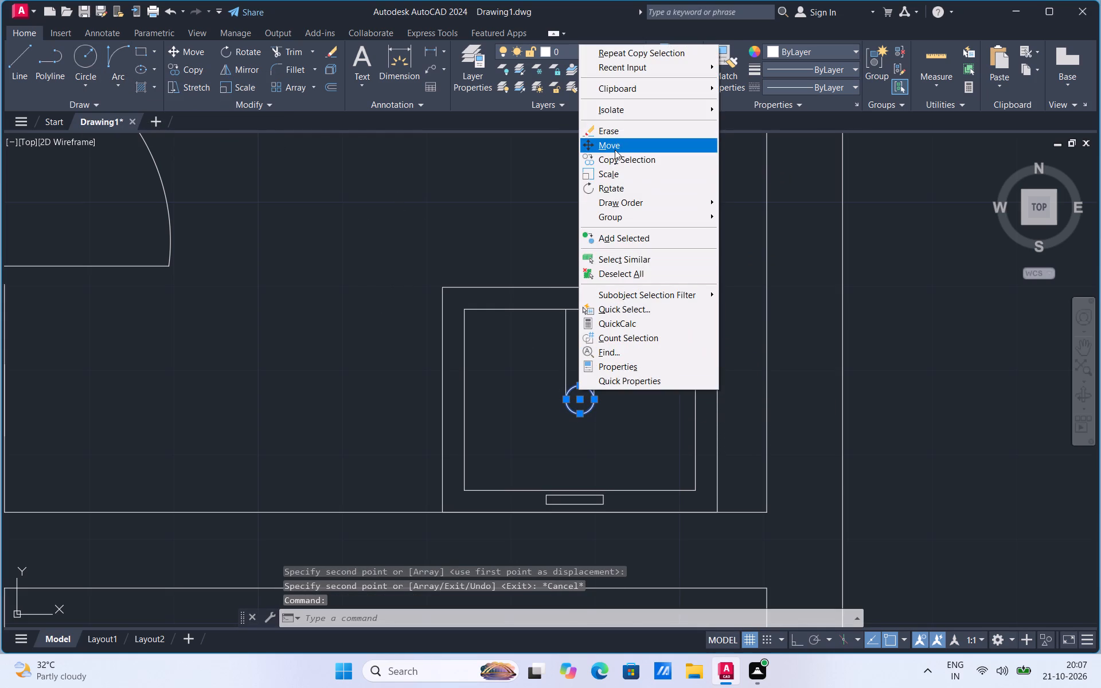
pyautogui.click(615, 157)
pyautogui.click(594, 398)
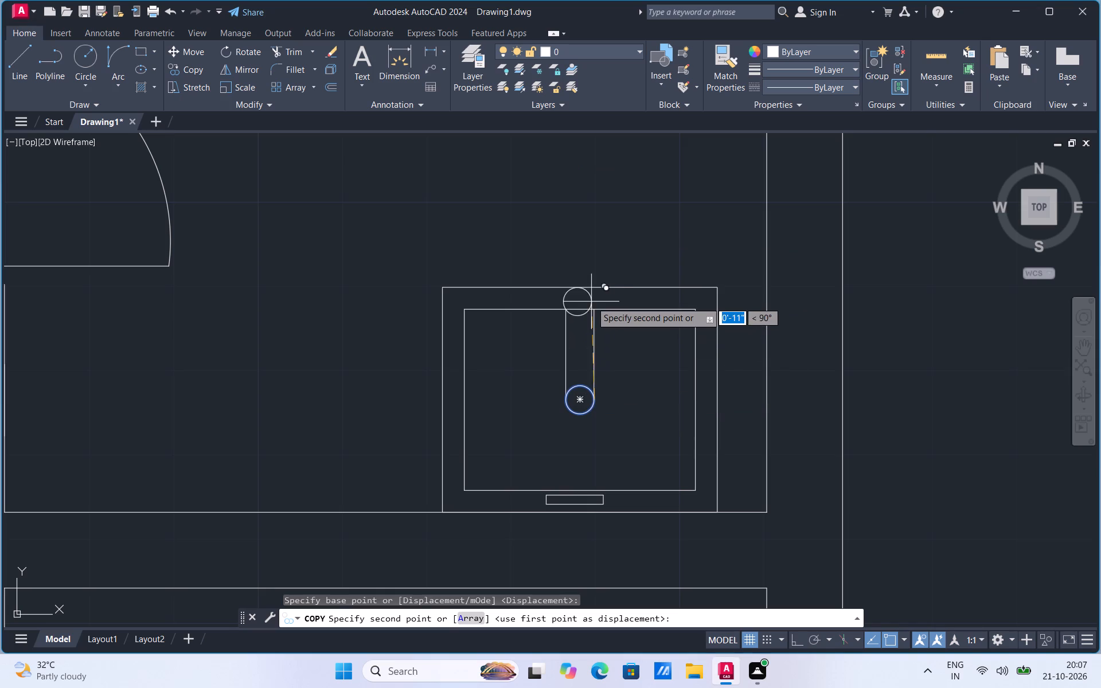
pyautogui.click(593, 310)
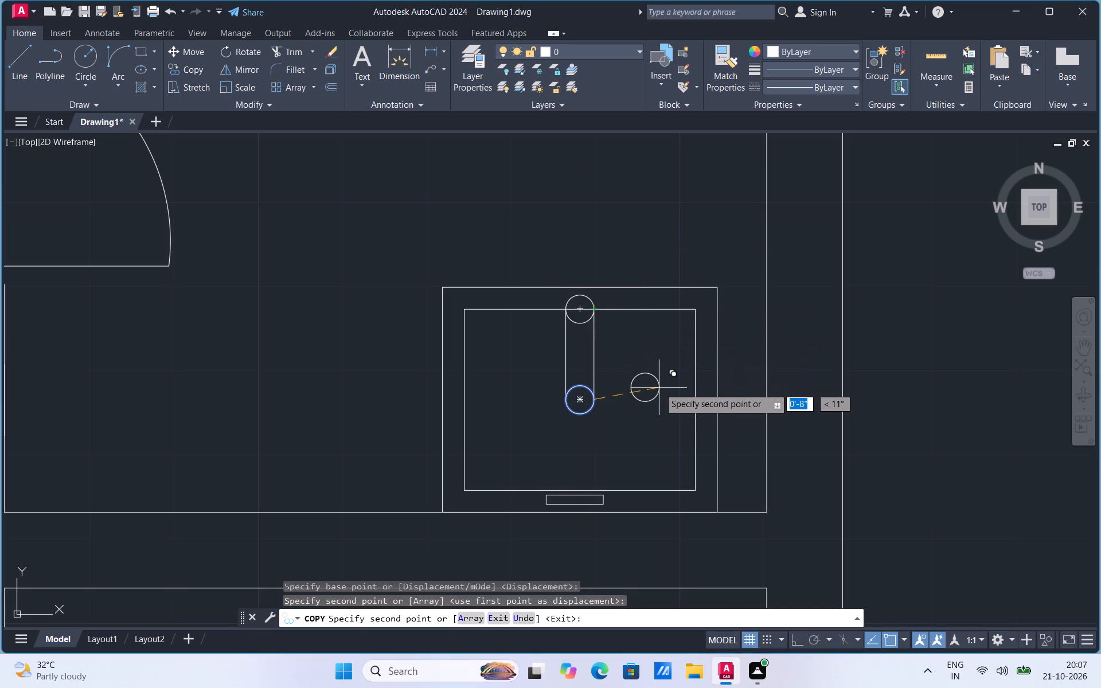
pyautogui.press('Escape')
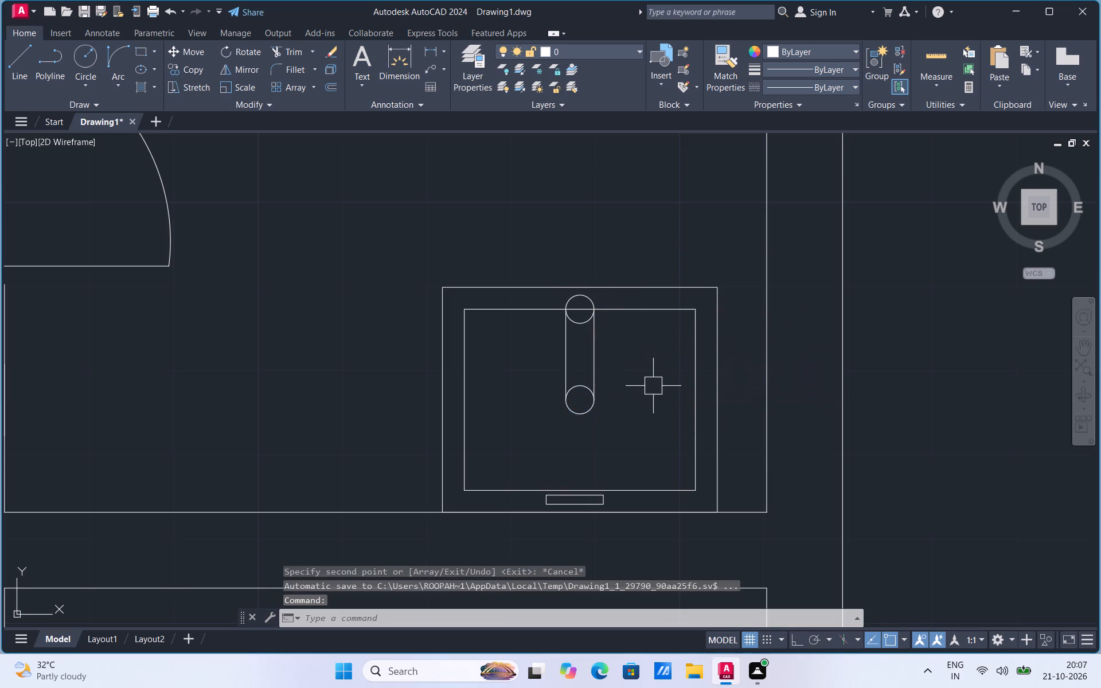
# Move the Toilet label slightly south, keeping it between the room's north half and the new fixture.
pyautogui.scroll(-2, 616, 483)
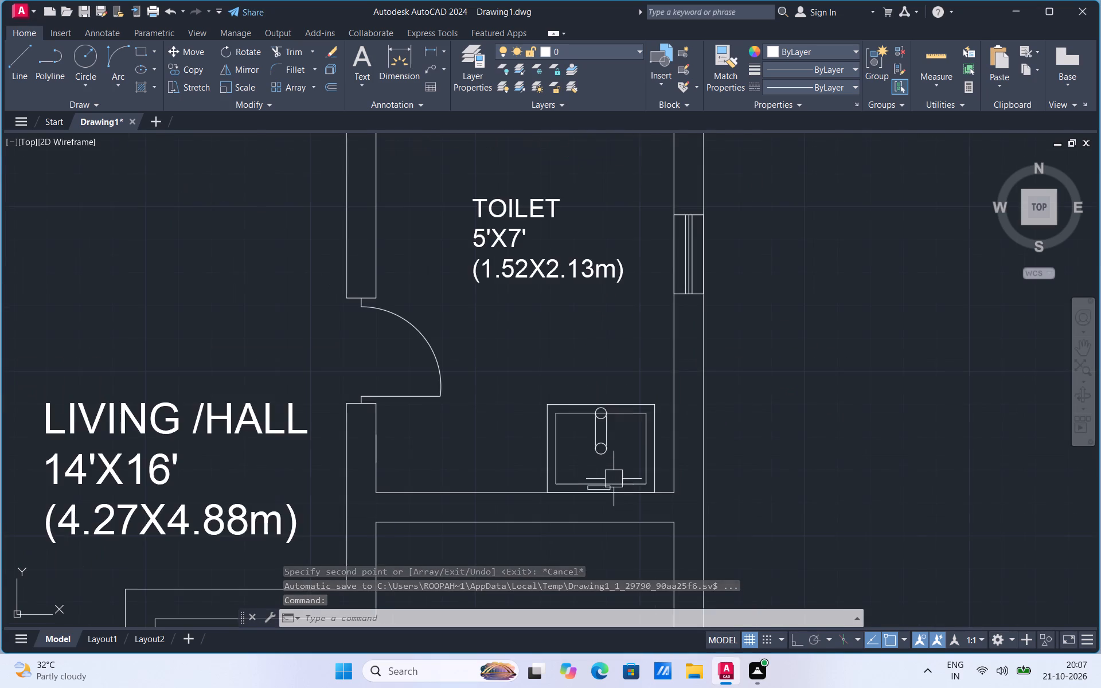
pyautogui.scroll(-2, 618, 386)
pyautogui.scroll(1, 608, 316)
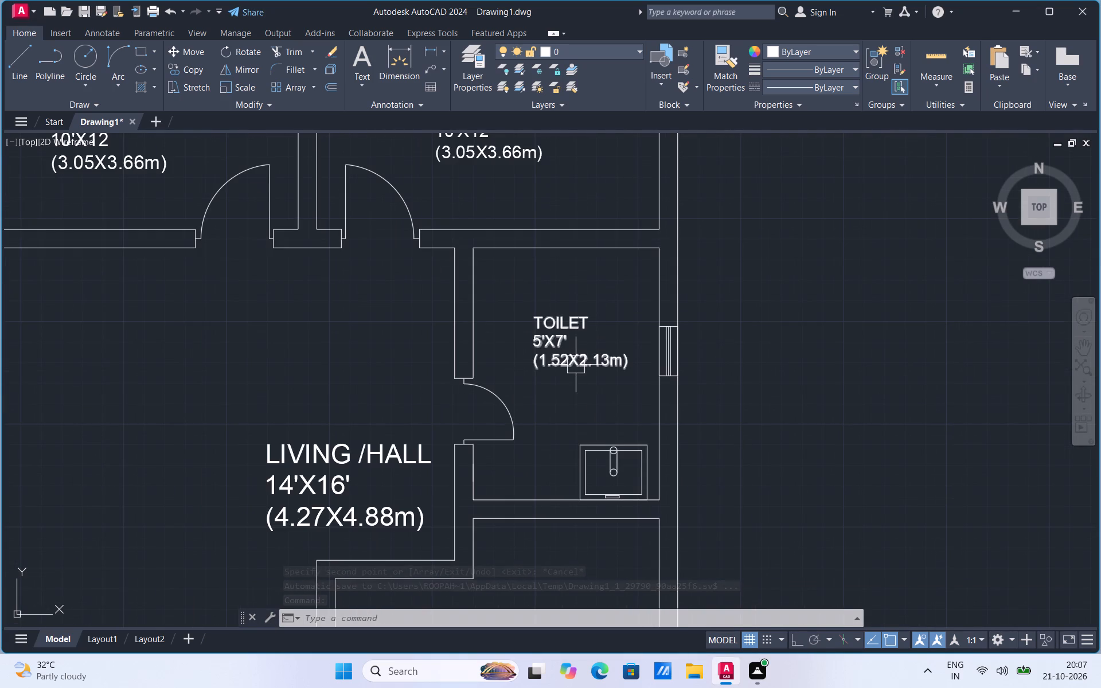
pyautogui.click(576, 365)
pyautogui.rightClick(575, 365)
pyautogui.click(612, 413)
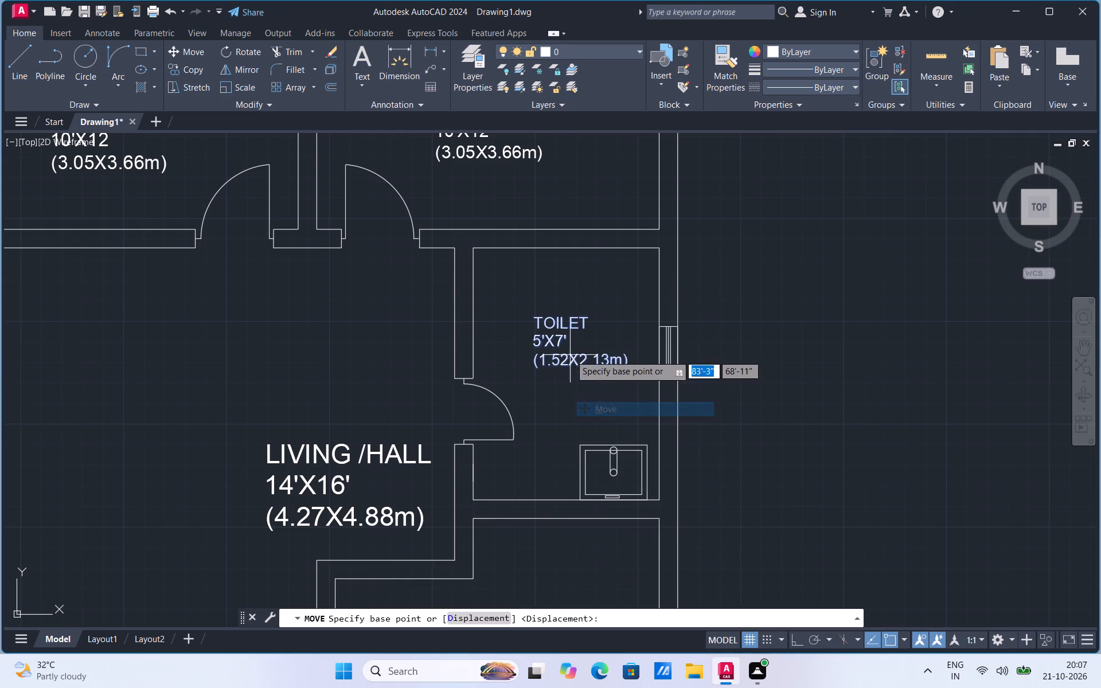
pyautogui.click(570, 355)
pyautogui.click(533, 401)
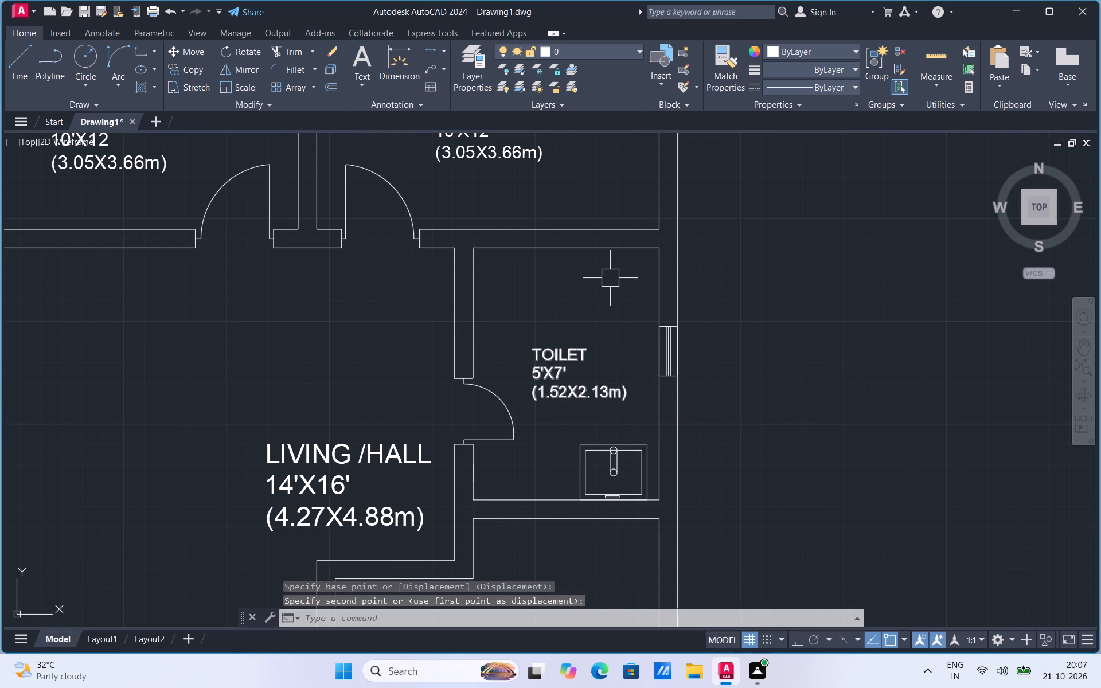
# Draw a narrow upright rectangle about 3" by 2'-9" in the toilet's northeast area, above the room label.
pyautogui.scroll(2, 618, 272)
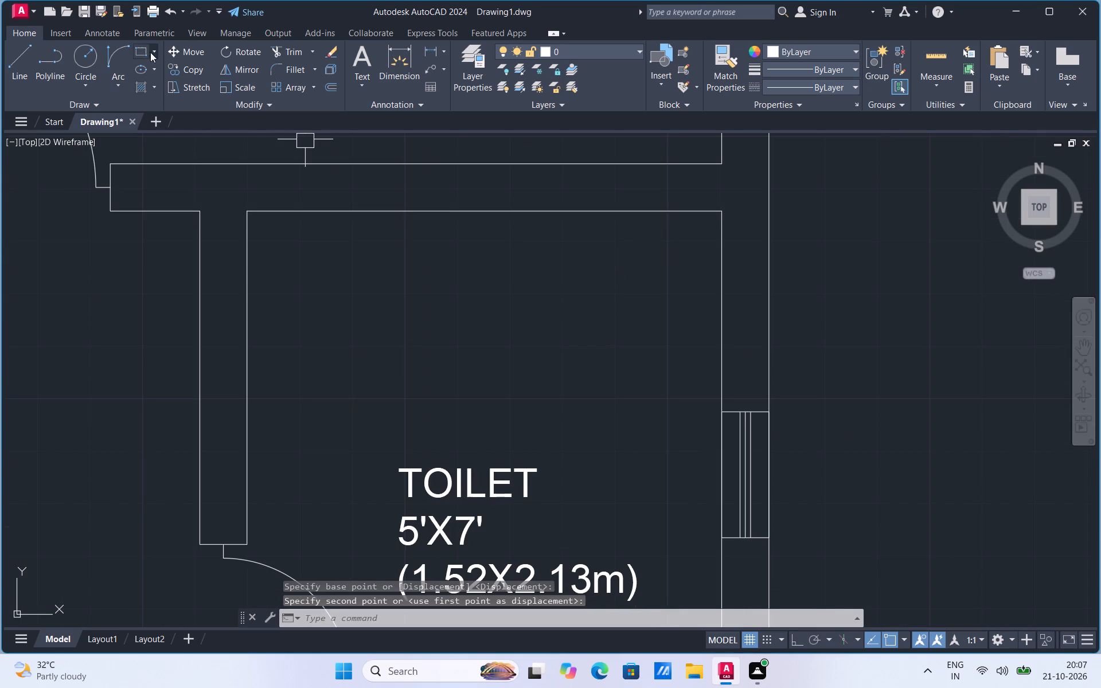
pyautogui.click(151, 52)
pyautogui.click(150, 72)
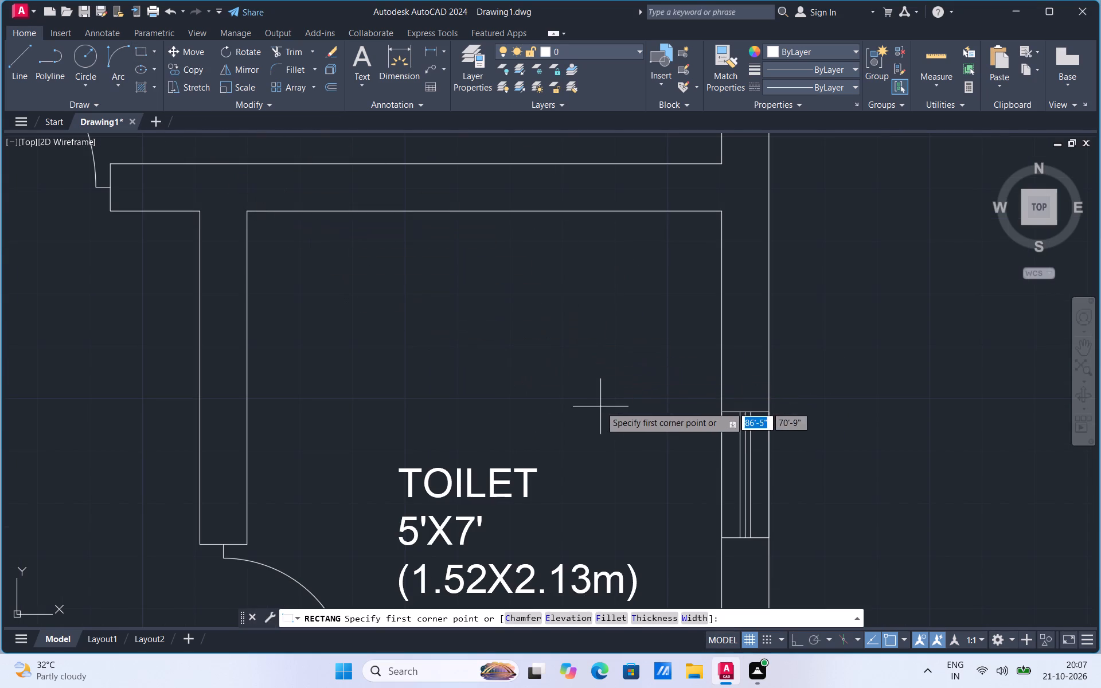
pyautogui.click(601, 419)
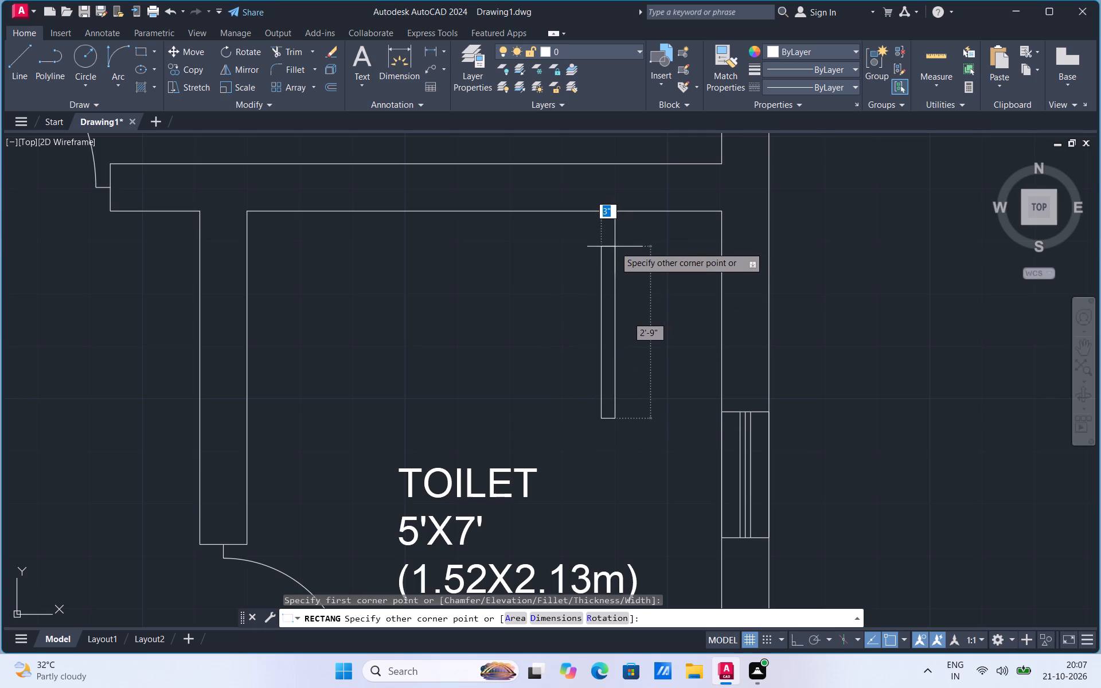
pyautogui.click(615, 249)
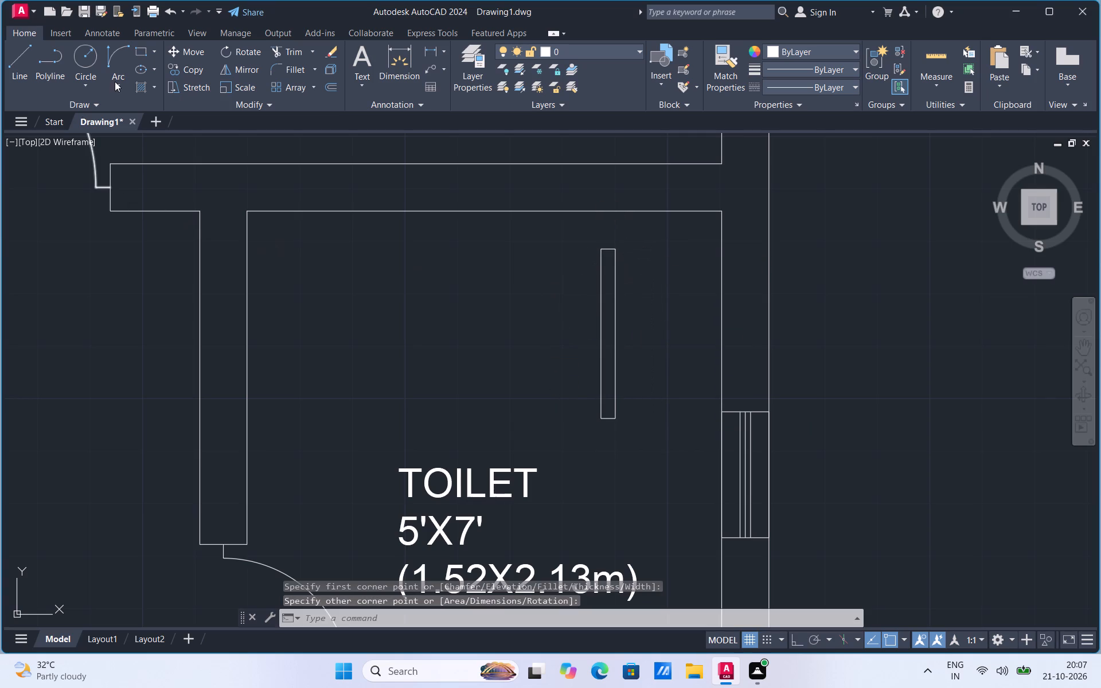
# Draw a circle just west of the narrow upright rectangle, between the toilet's north wall and the room label.
pyautogui.click(80, 86)
pyautogui.click(93, 118)
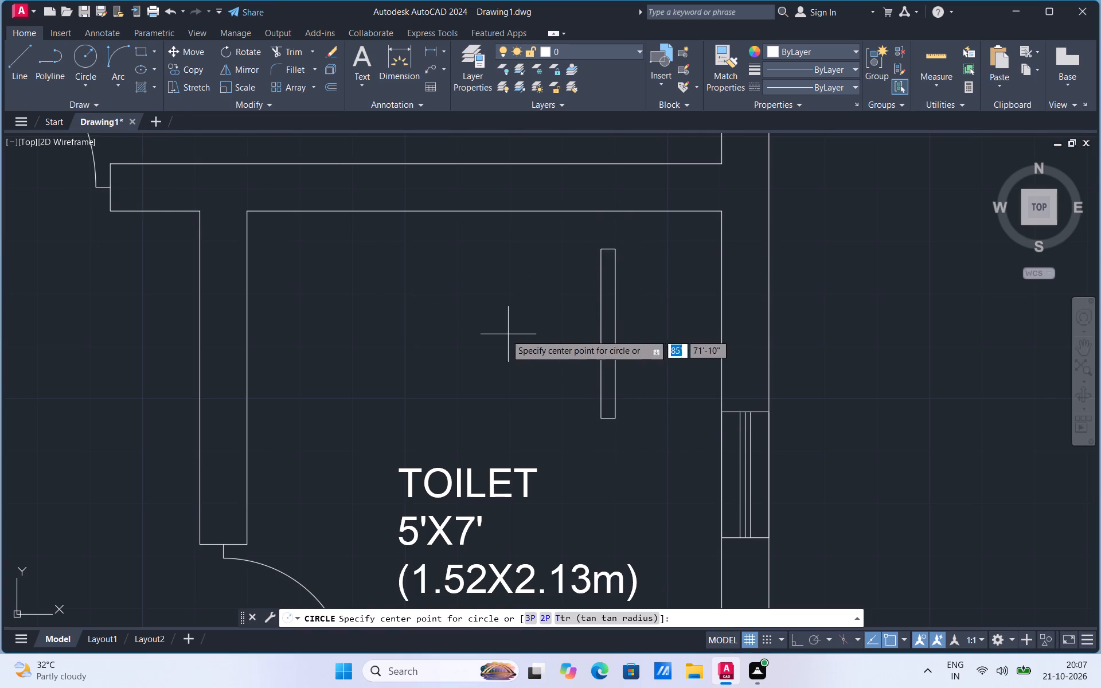
pyautogui.click(501, 335)
pyautogui.click(530, 280)
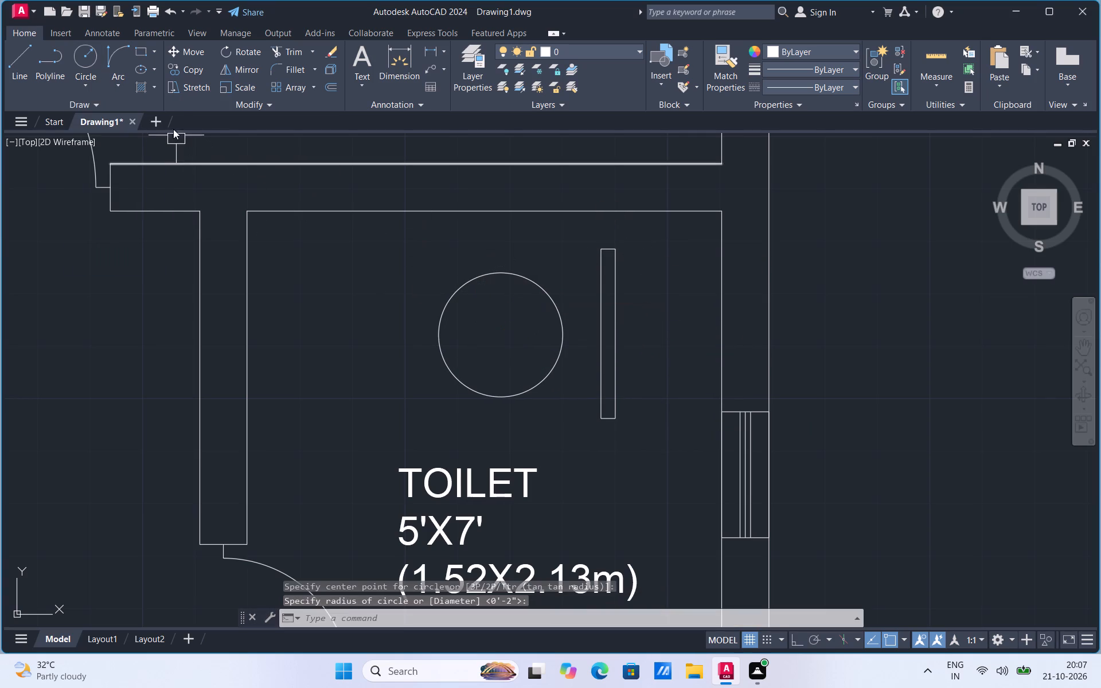
# Draw a start-end-direction arc sagging south from the large circle's northeast edge to the narrow rectangle's west side.
pyautogui.click(114, 84)
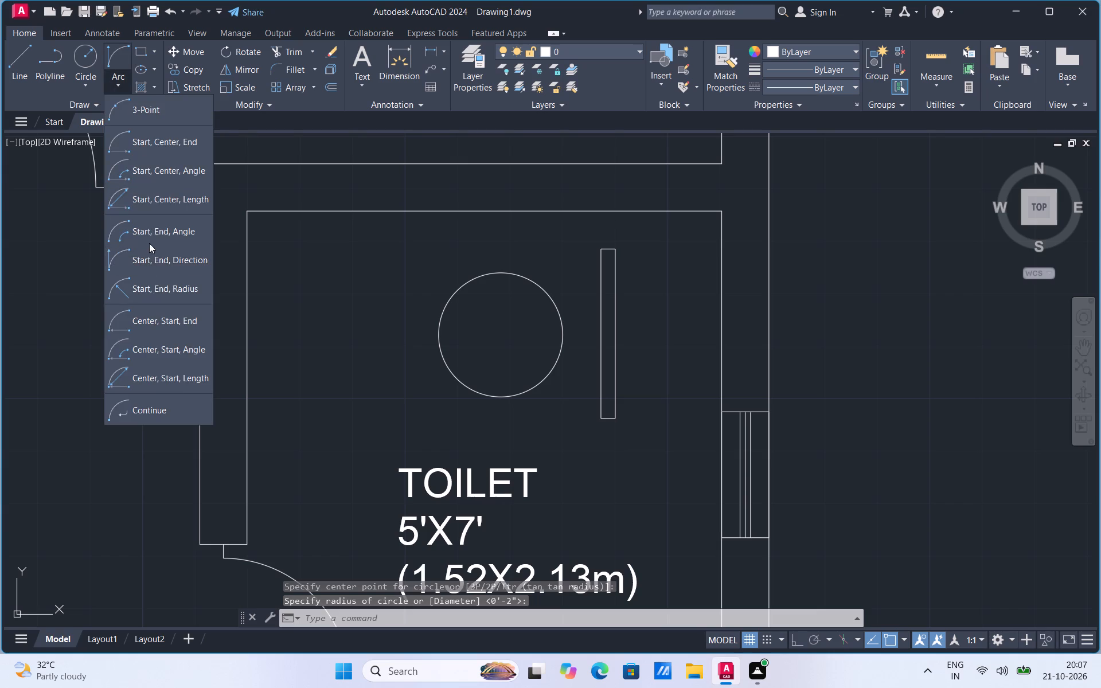
pyautogui.click(151, 256)
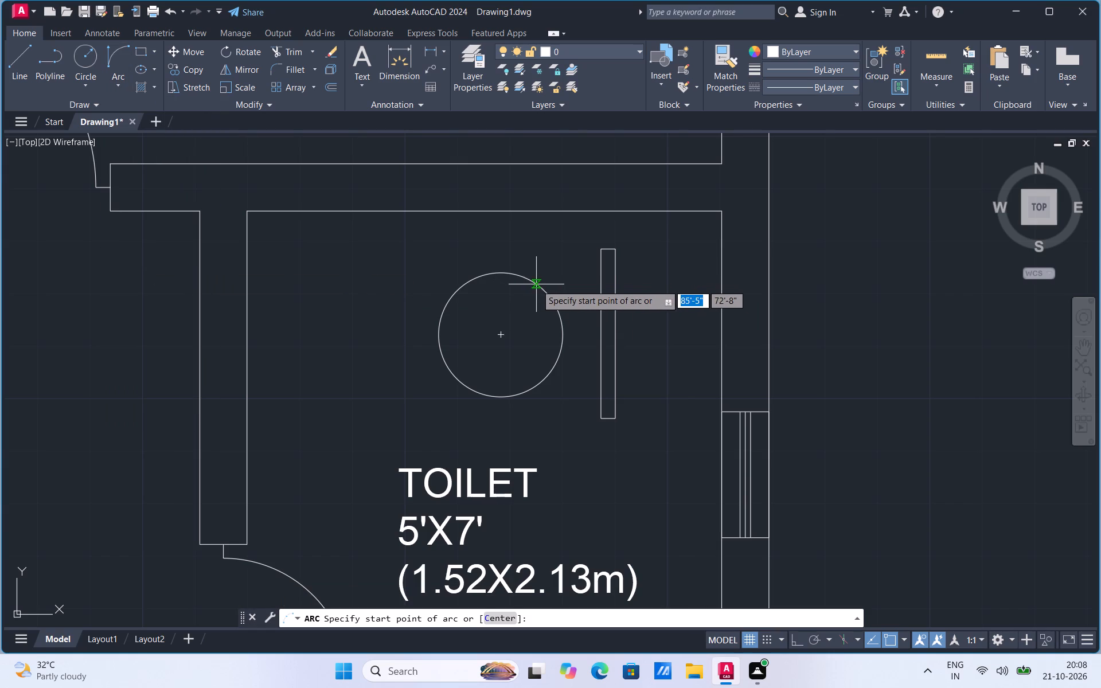
pyautogui.click(547, 291)
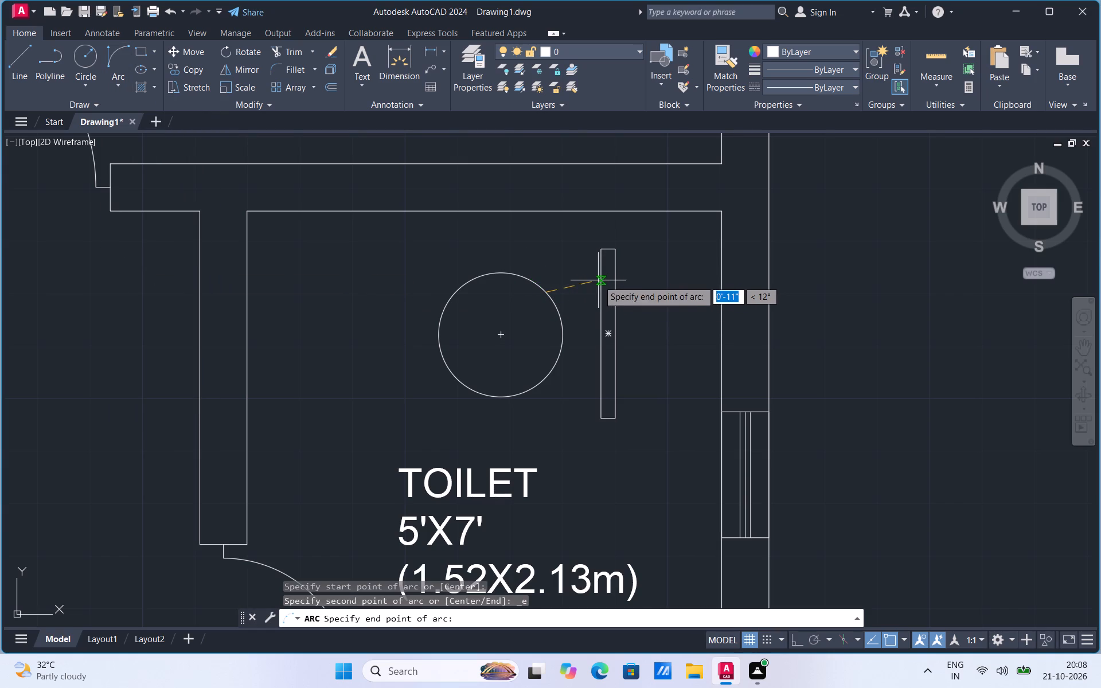
pyautogui.click(600, 280)
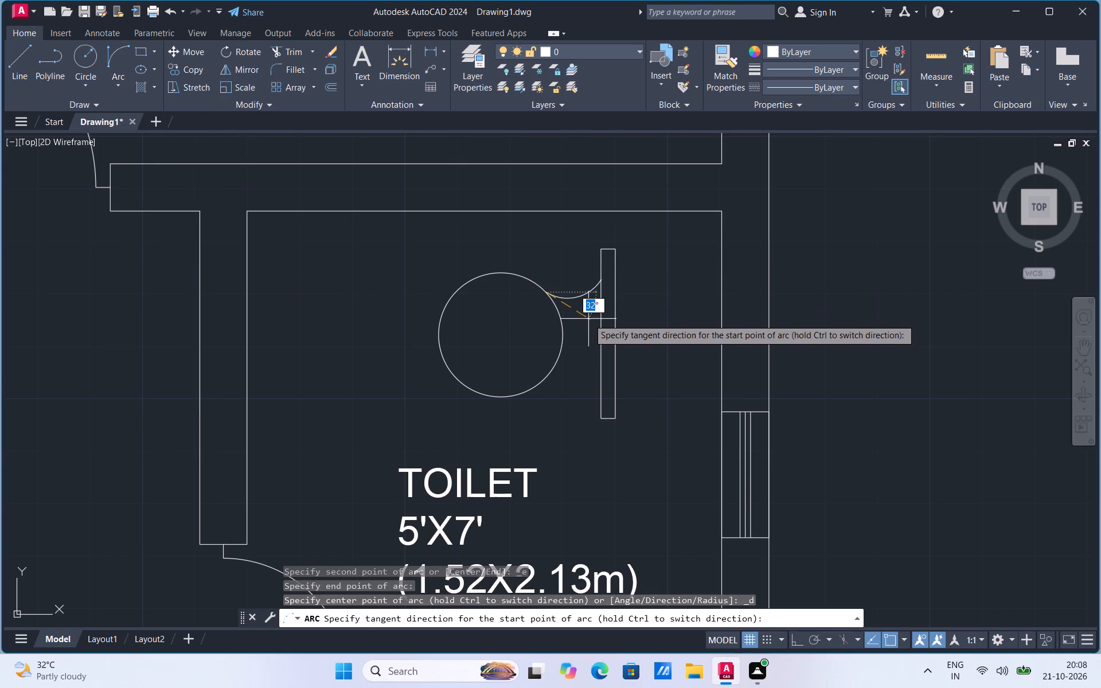
pyautogui.click(588, 317)
# Copy the connecting arc about 1'-4" straight south onto the large circle's southeast edge.
pyautogui.click(568, 299)
pyautogui.rightClick(568, 299)
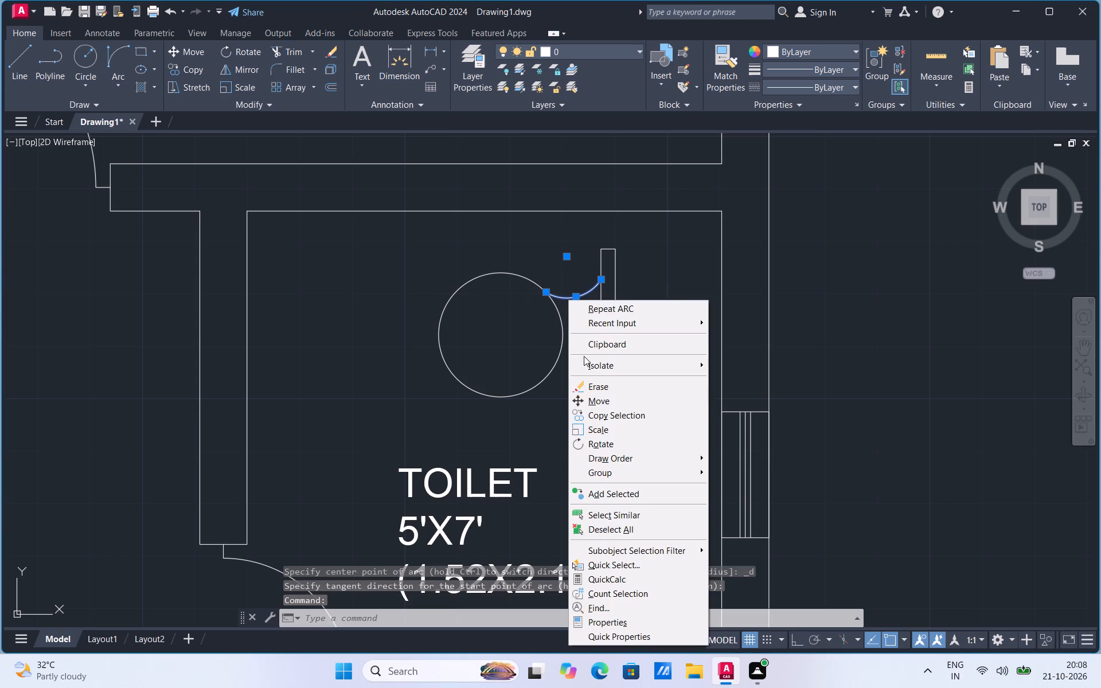
pyautogui.click(606, 417)
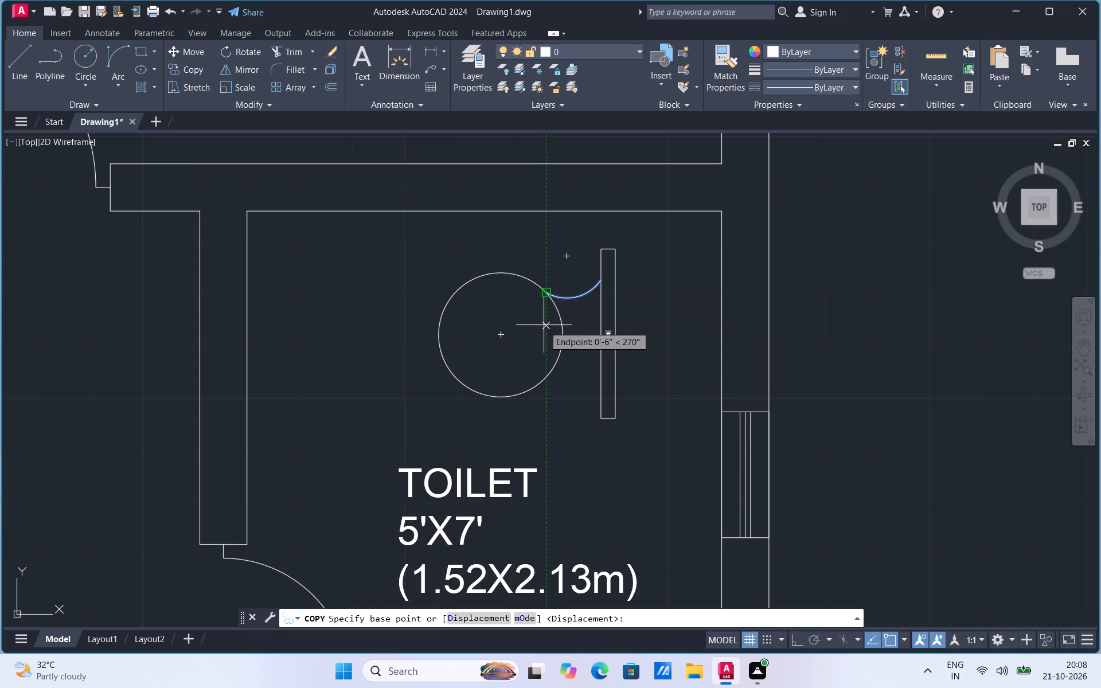
pyautogui.click(544, 289)
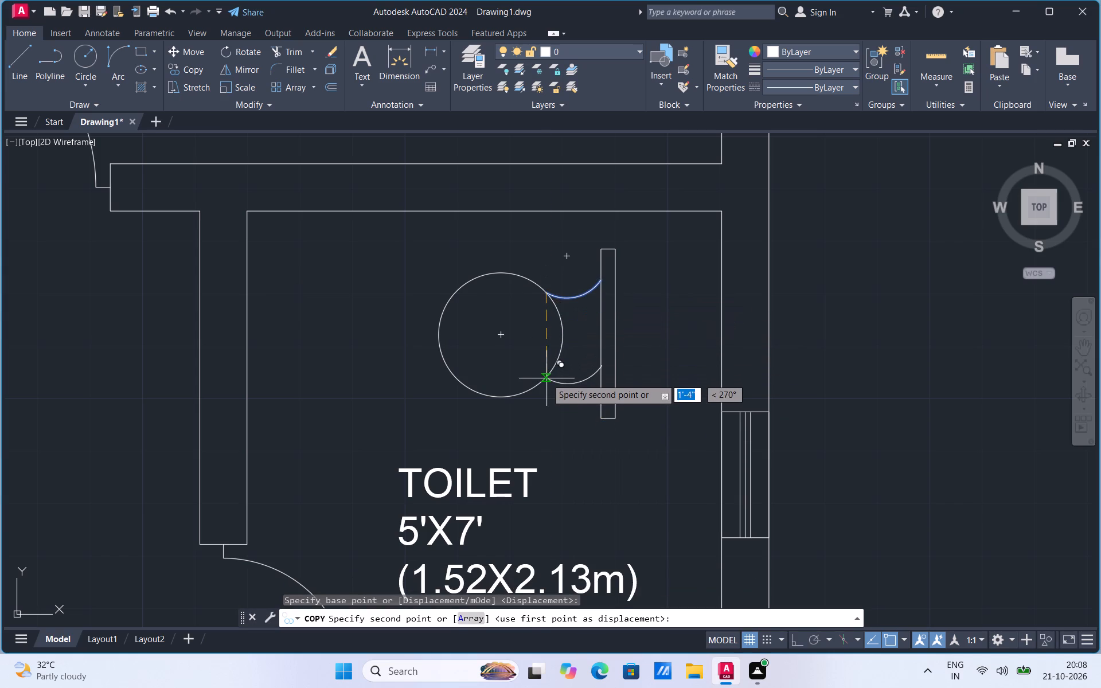
pyautogui.click(546, 378)
pyautogui.press('Escape')
# Mirror the lower arc across a horizontal line through its east end with Ortho on, erasing the source arc.
pyautogui.click(569, 385)
pyautogui.rightClick(569, 385)
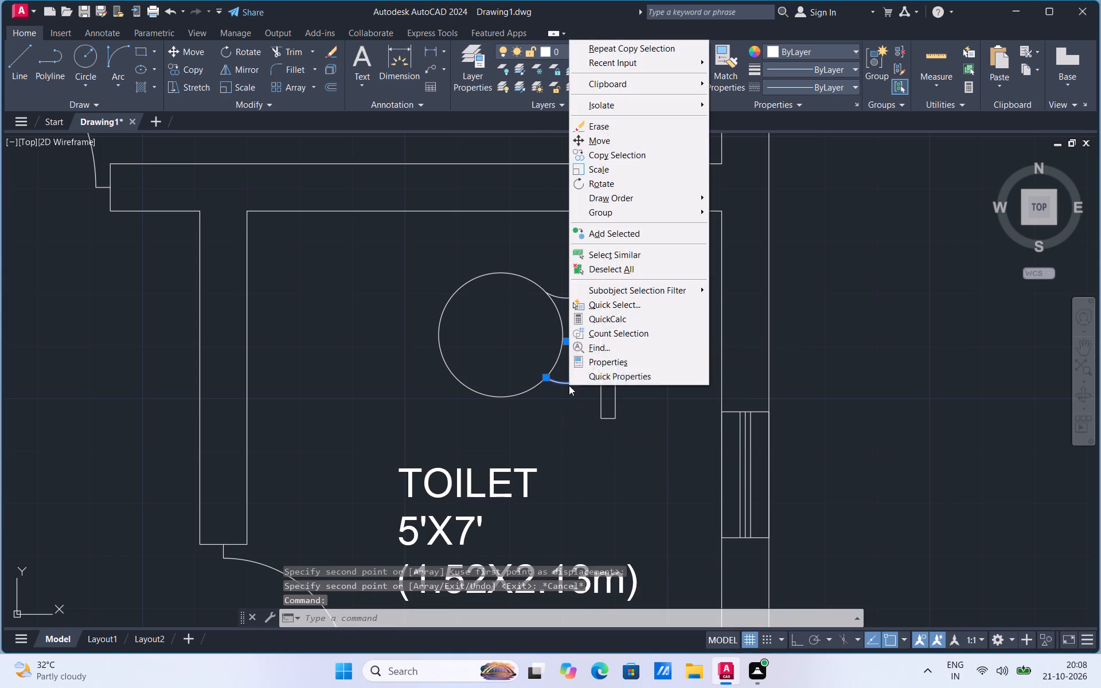
pyautogui.press('Escape')
pyautogui.write('mi')
pyautogui.click(634, 455)
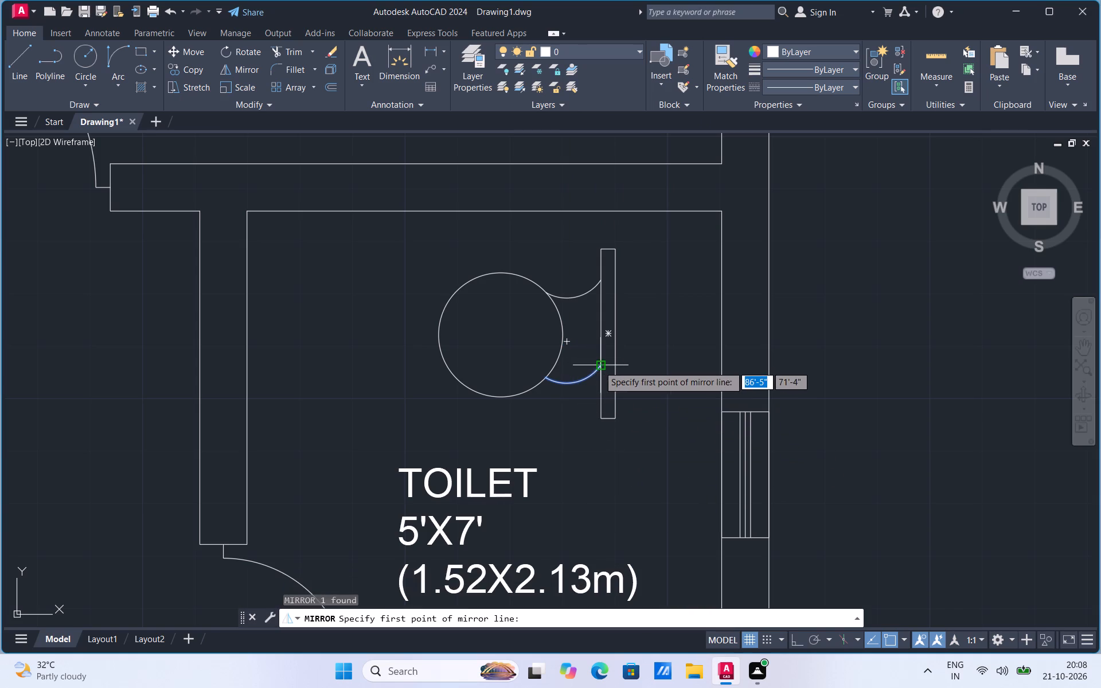
pyautogui.click(599, 366)
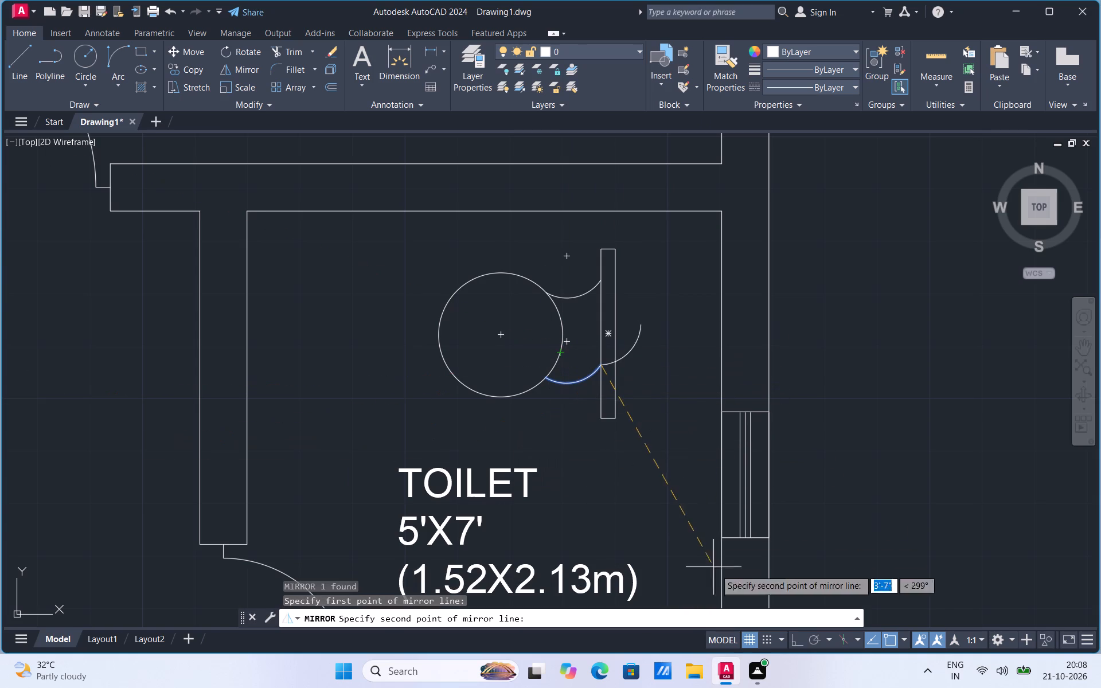
pyautogui.moveTo(798, 638); pyautogui.dragTo(794, 632)
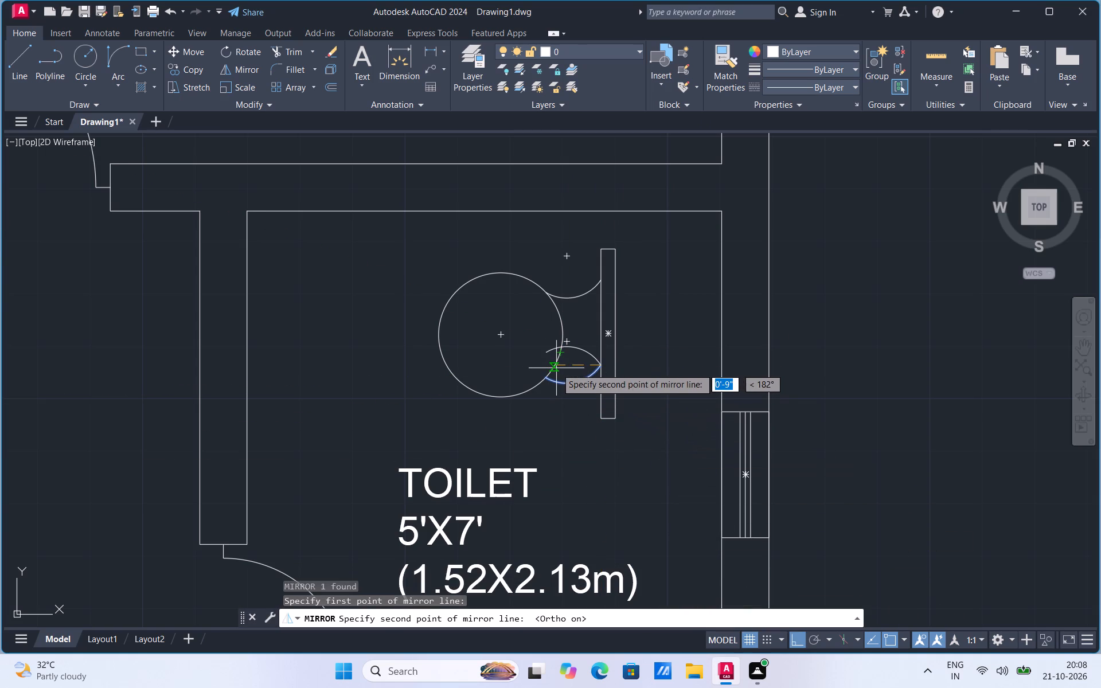
pyautogui.click(556, 367)
pyautogui.moveTo(572, 400); pyautogui.dragTo(556, 367)
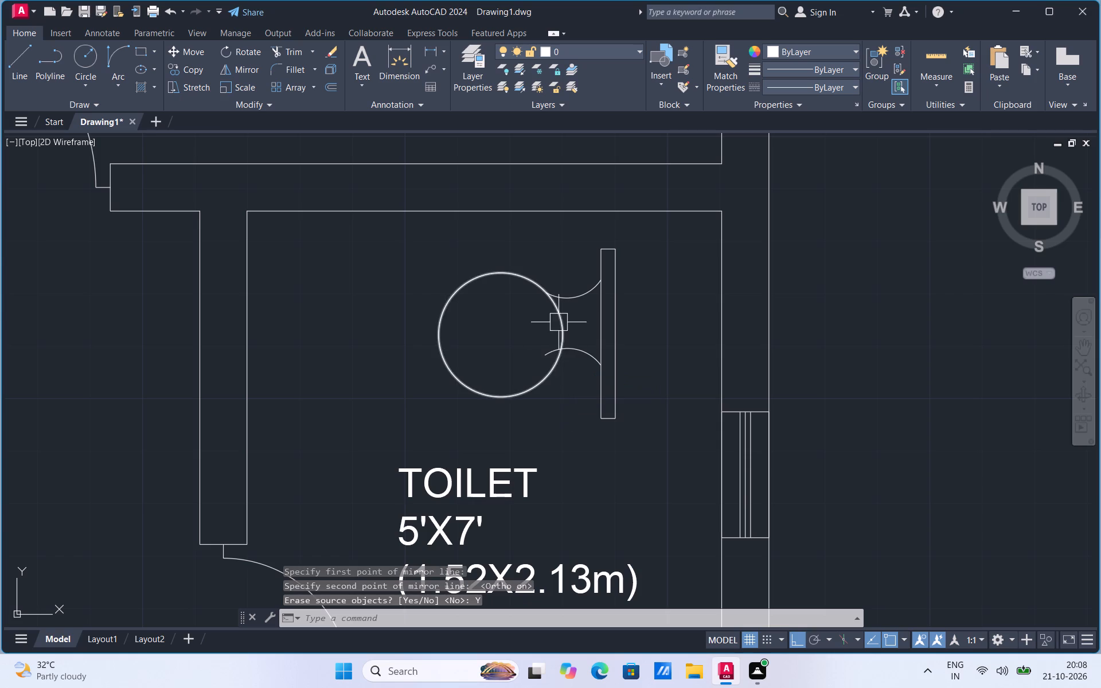
# Move the flipped lower arc about 4" south so its west end sits on the large circle's southeast edge.
pyautogui.click(571, 347)
pyautogui.rightClick(570, 351)
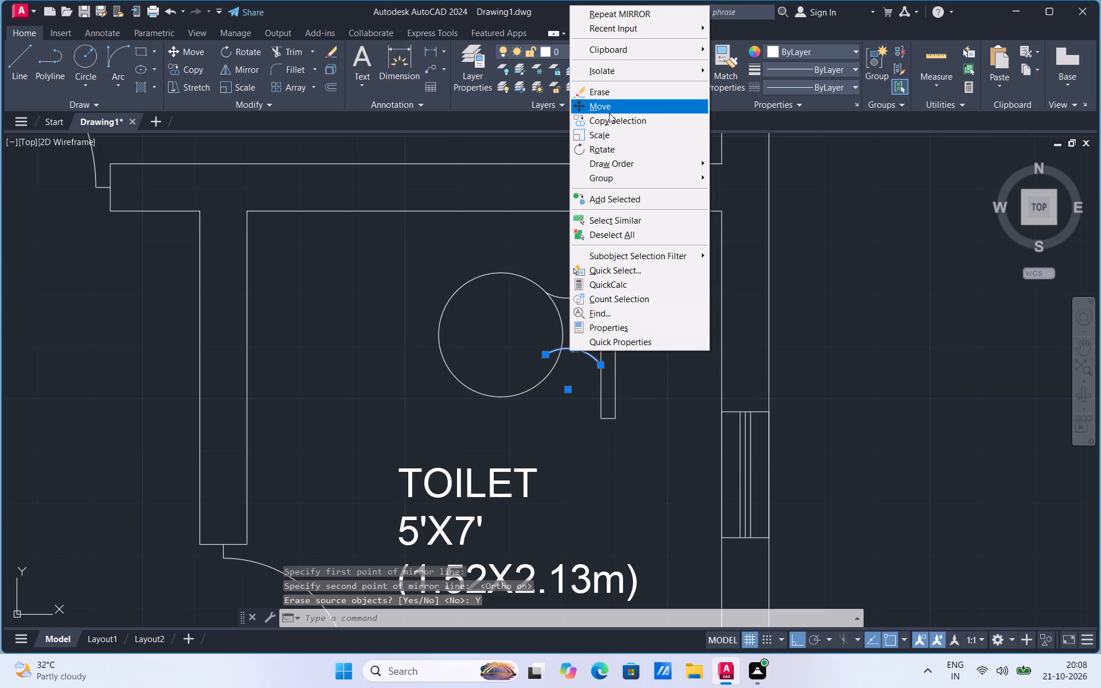
pyautogui.click(609, 111)
pyautogui.click(549, 357)
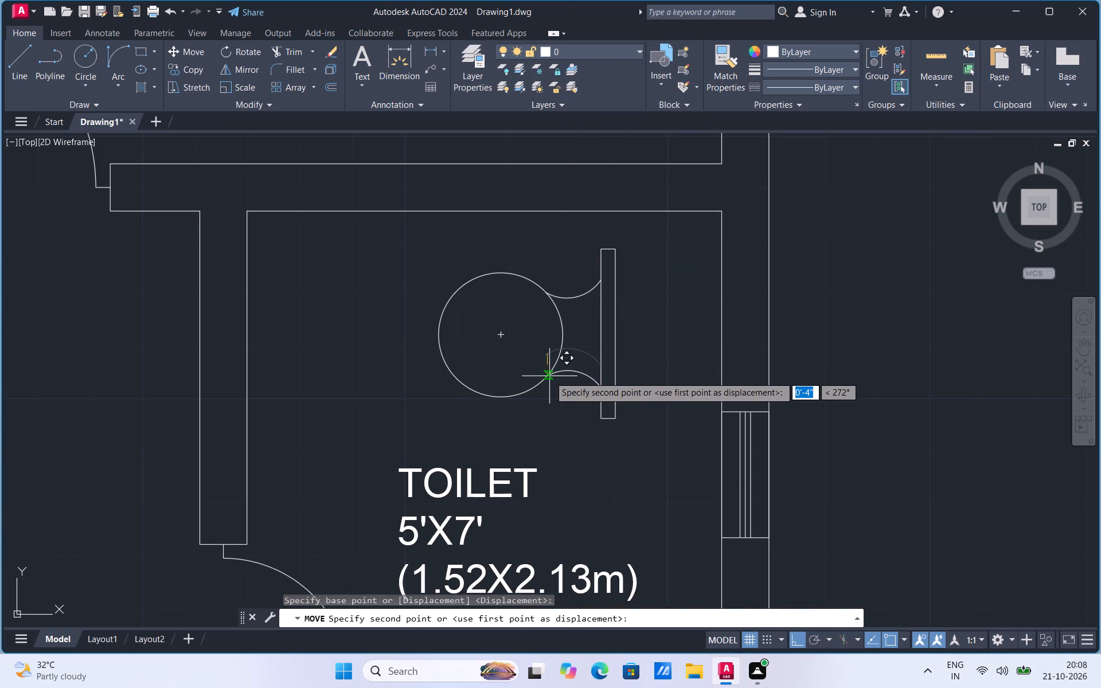
pyautogui.click(549, 376)
pyautogui.scroll(3, 550, 388)
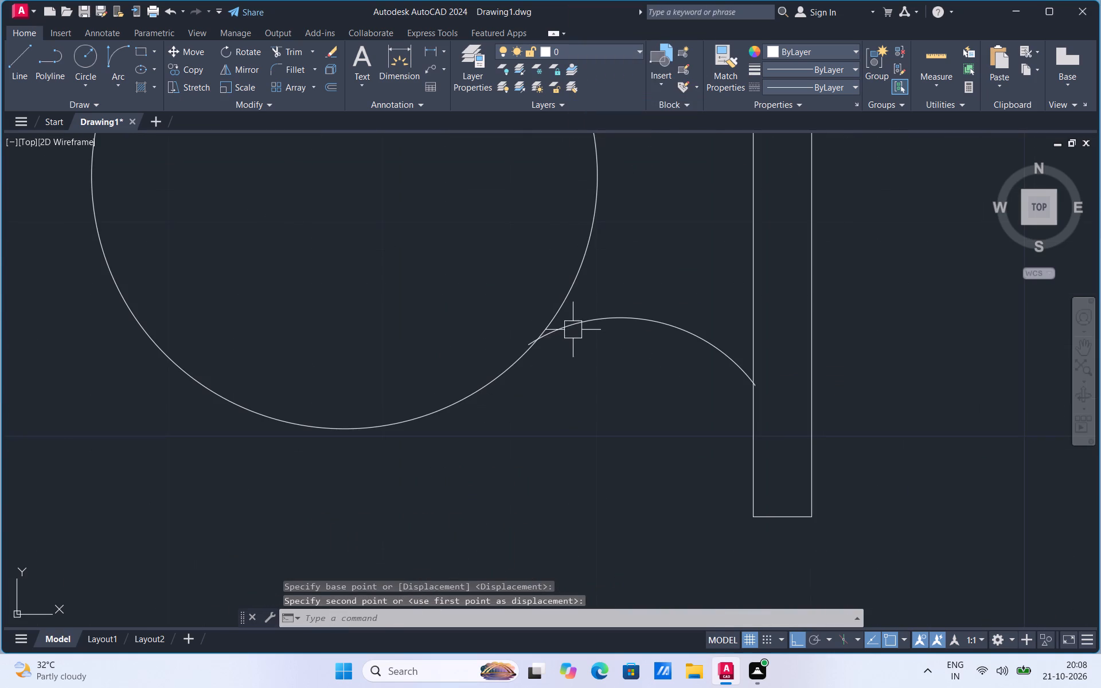
pyautogui.click(574, 327)
pyautogui.rightClick(574, 327)
pyautogui.click(607, 415)
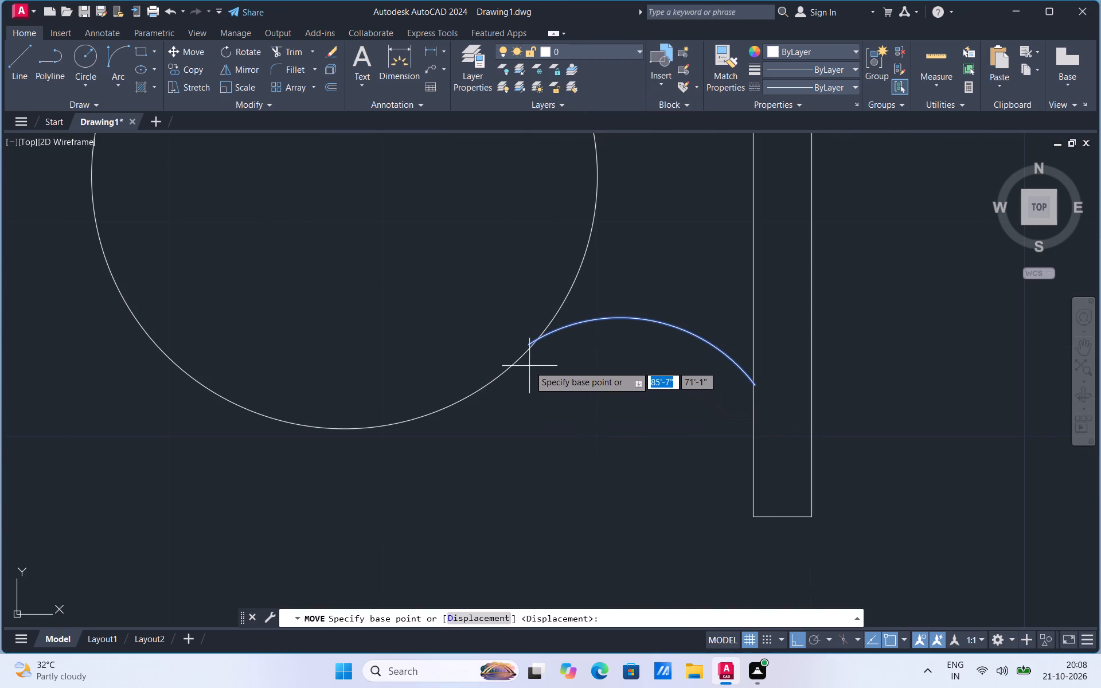
pyautogui.click(529, 349)
pyautogui.click(528, 349)
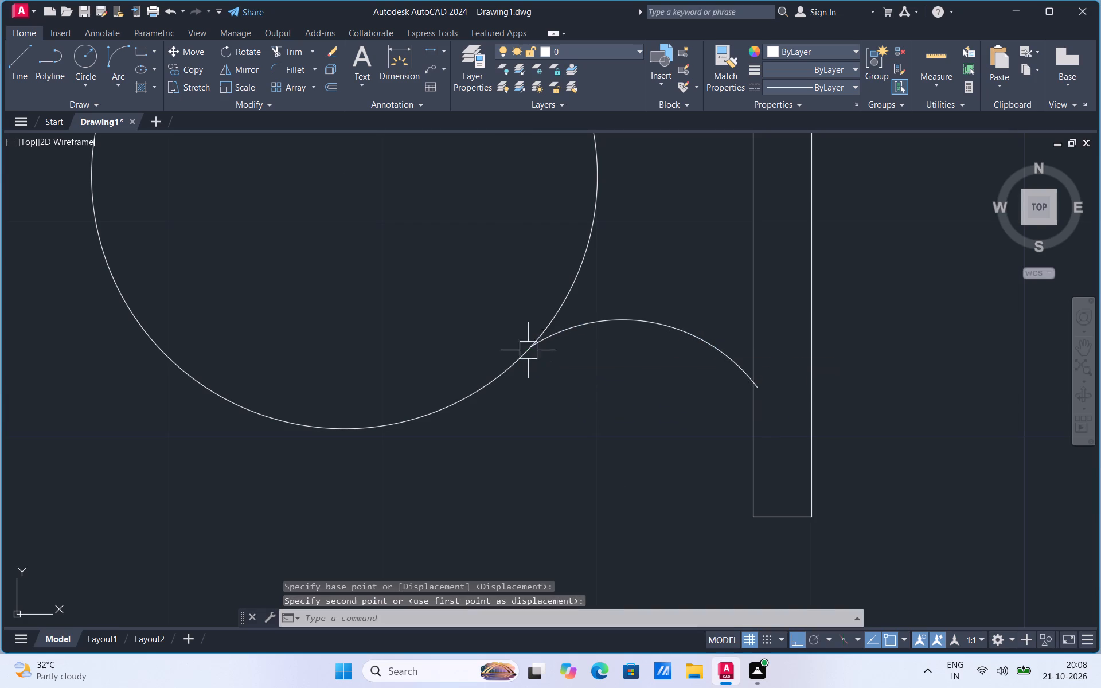
# Trim the lower arc's short overhang inside the narrow rectangle.
pyautogui.click(283, 50)
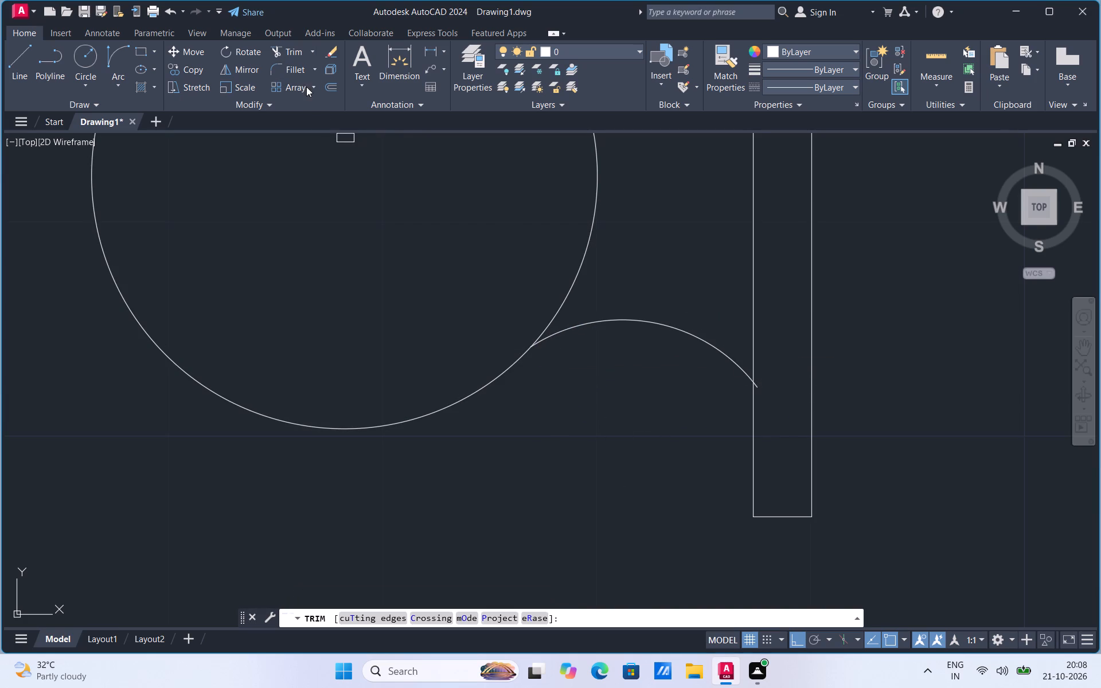
pyautogui.scroll(2, 789, 403)
pyautogui.click(706, 363)
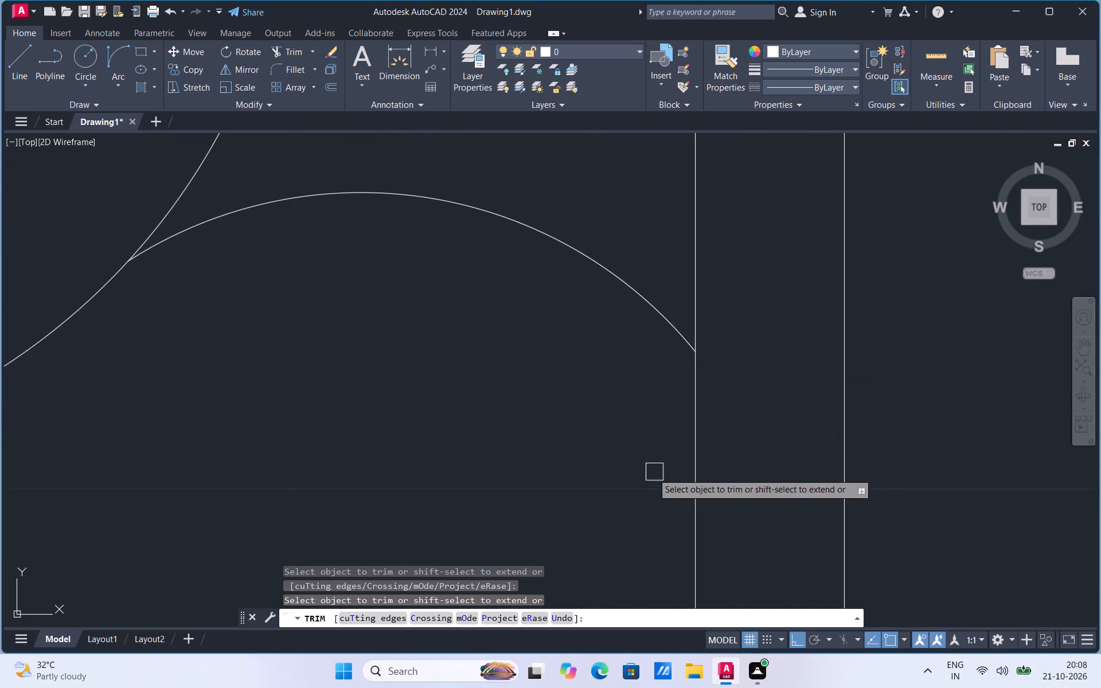
pyautogui.scroll(-5, 641, 482)
pyautogui.press('Escape')
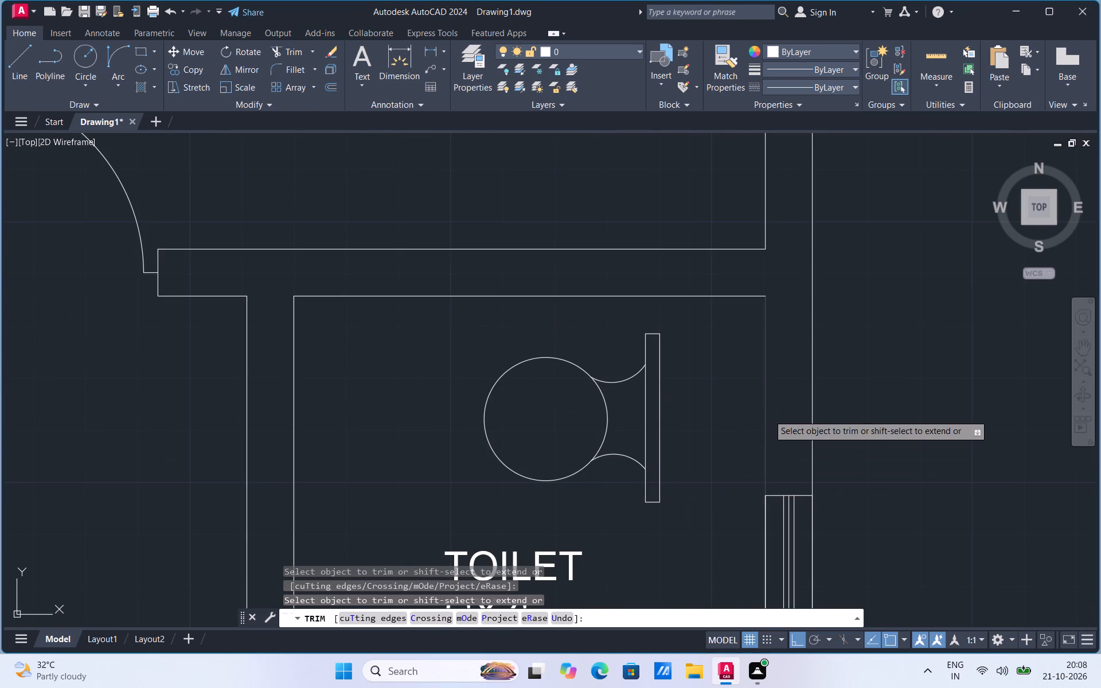
# Draw a small circle of about 1" radius inside the large circle, near its west edge.
pyautogui.click(79, 84)
pyautogui.click(87, 117)
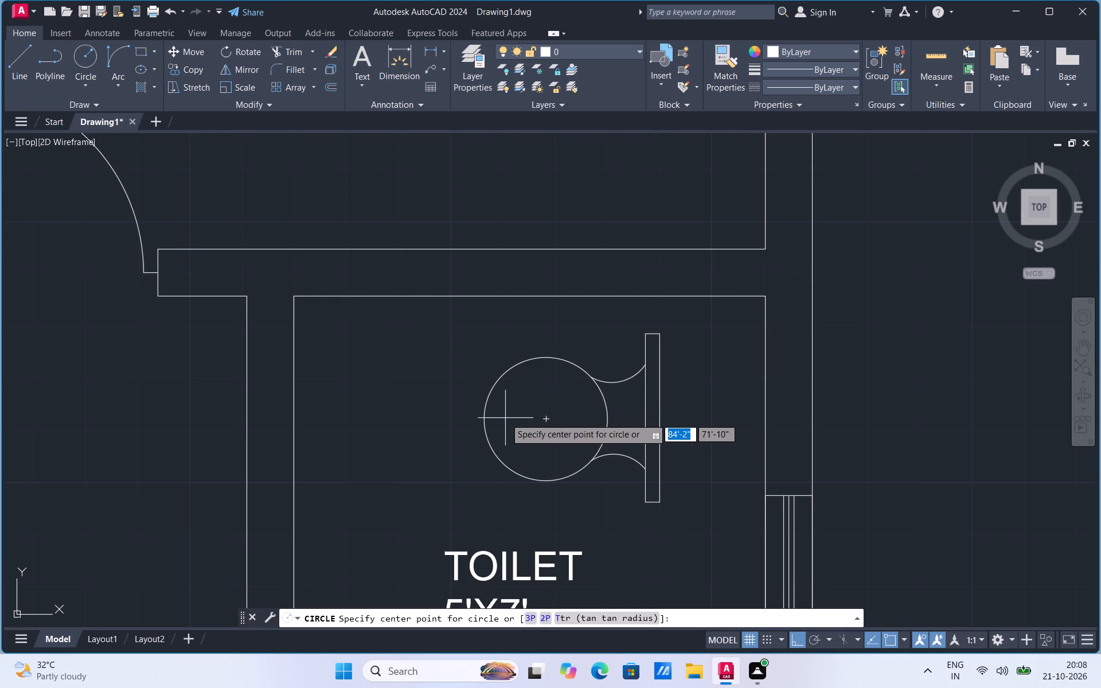
pyautogui.scroll(1, 506, 417)
pyautogui.click(506, 417)
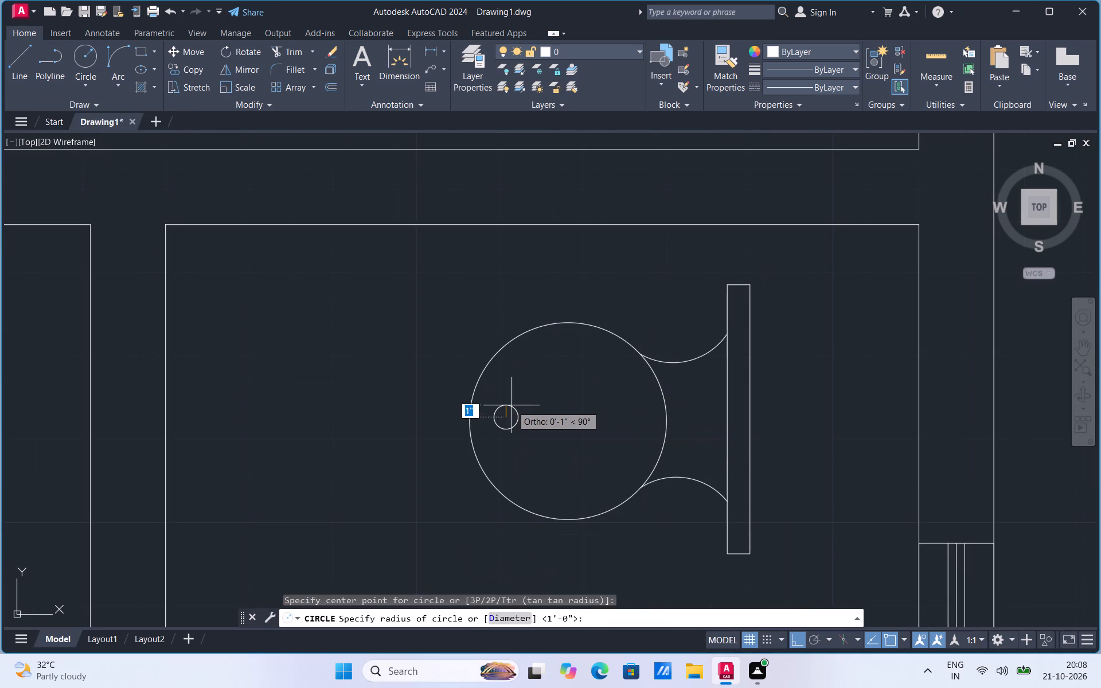
pyautogui.click(513, 404)
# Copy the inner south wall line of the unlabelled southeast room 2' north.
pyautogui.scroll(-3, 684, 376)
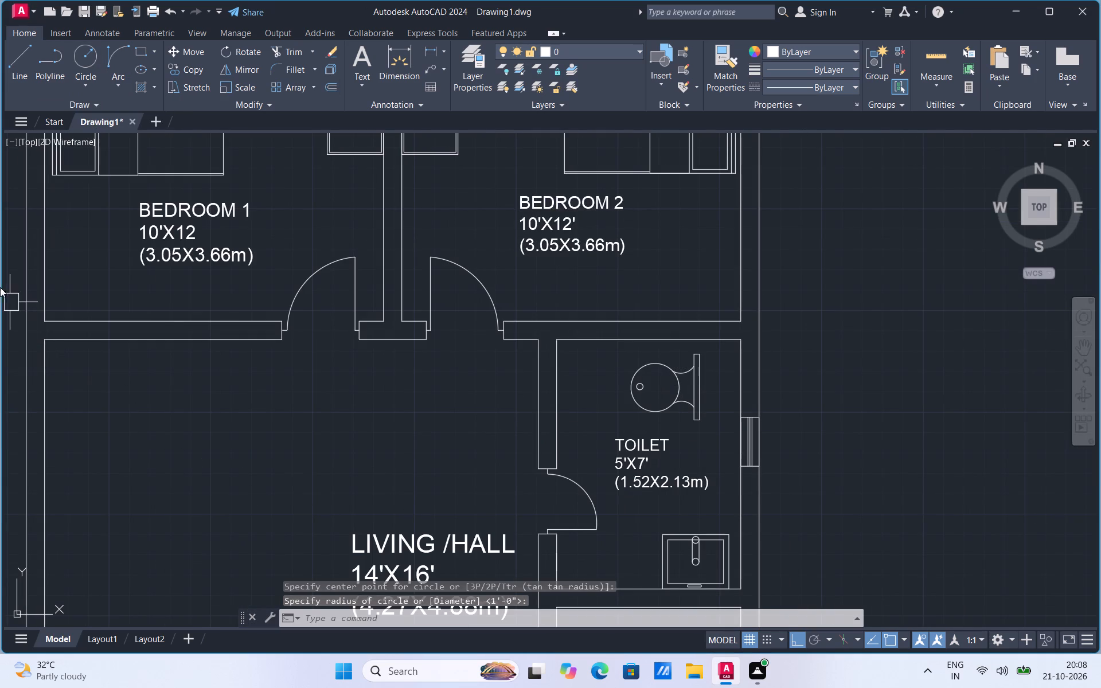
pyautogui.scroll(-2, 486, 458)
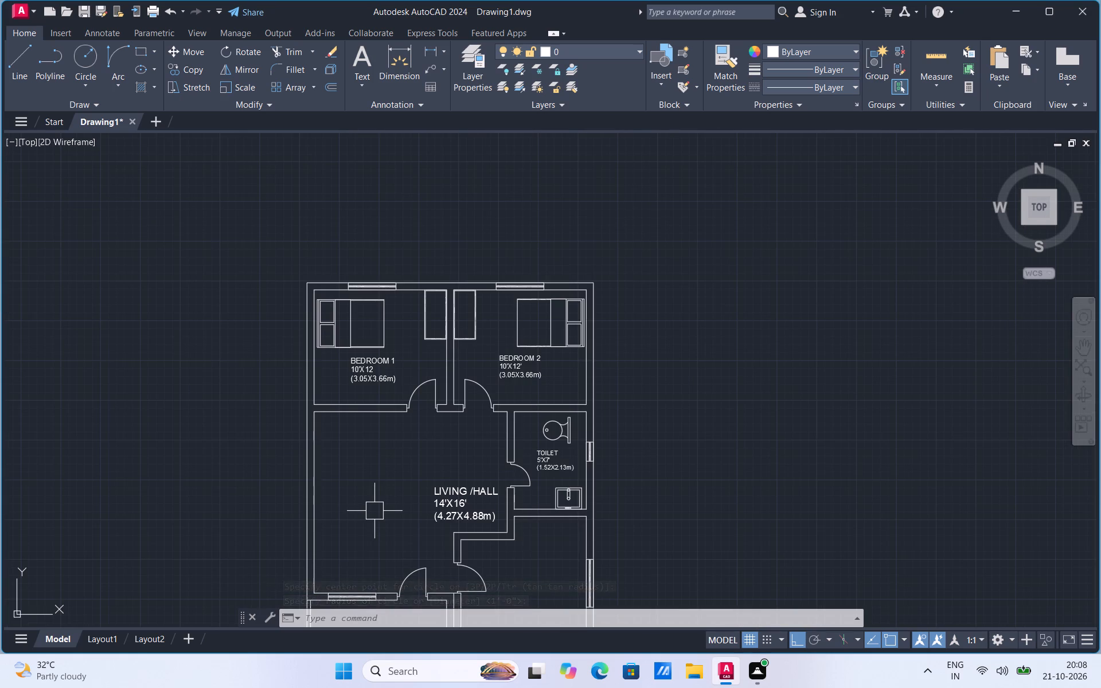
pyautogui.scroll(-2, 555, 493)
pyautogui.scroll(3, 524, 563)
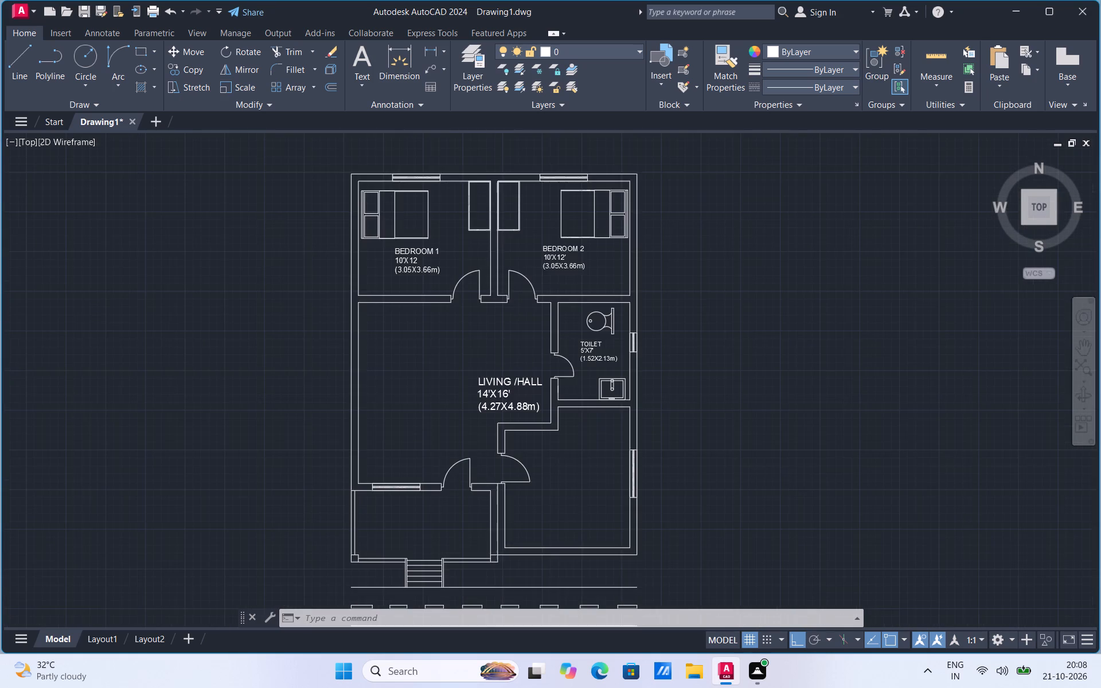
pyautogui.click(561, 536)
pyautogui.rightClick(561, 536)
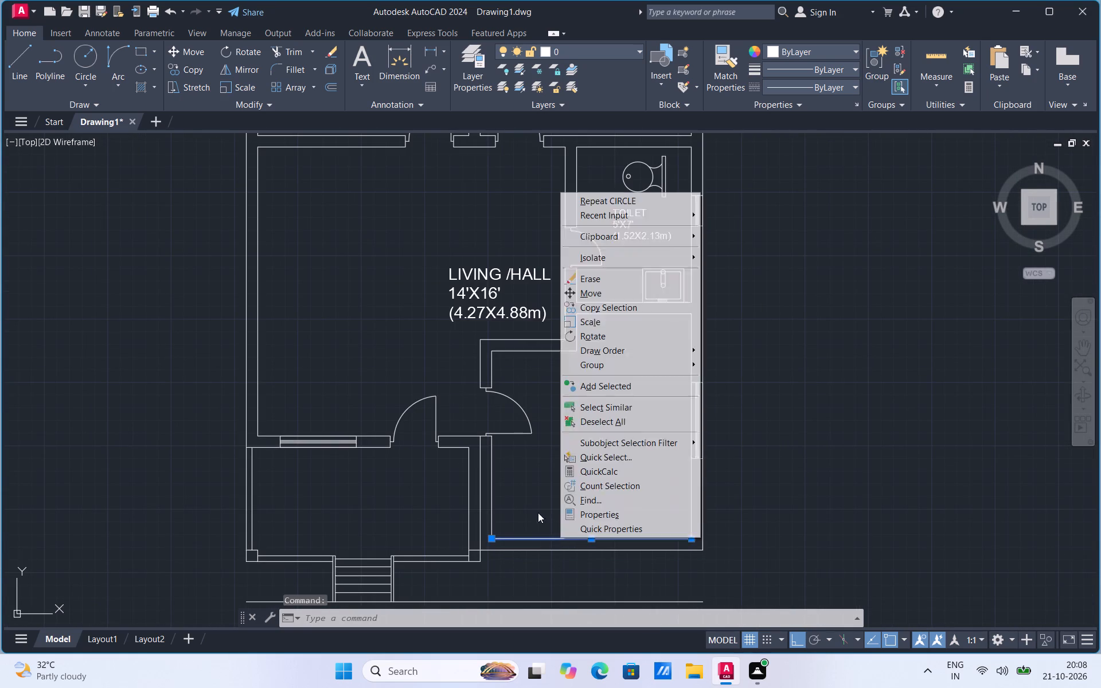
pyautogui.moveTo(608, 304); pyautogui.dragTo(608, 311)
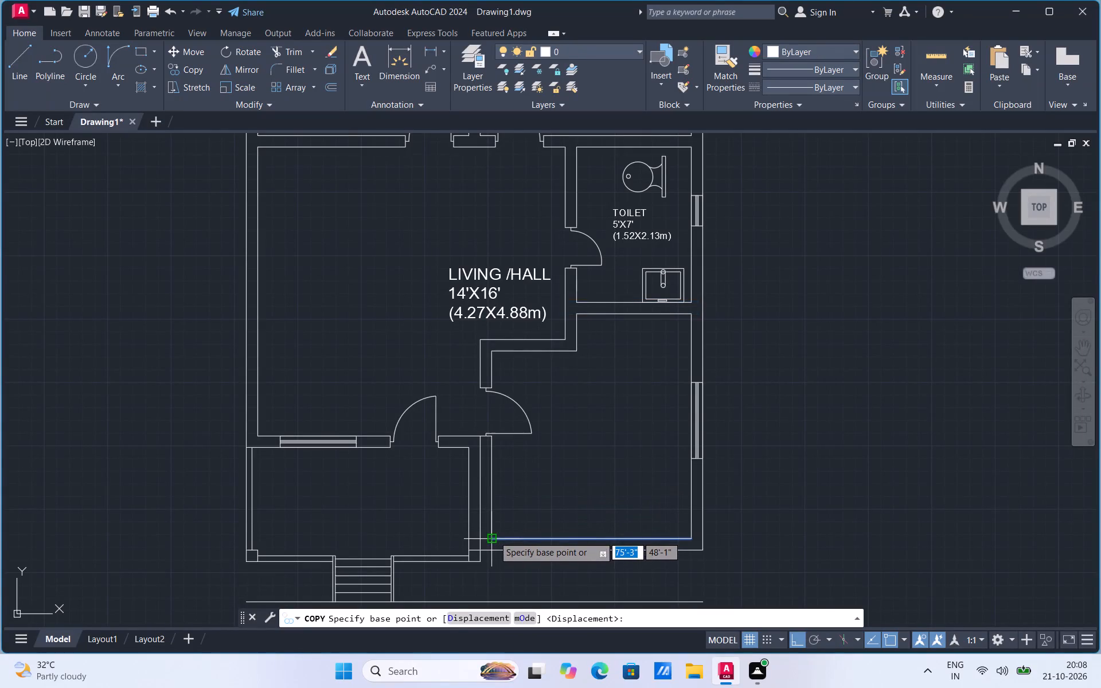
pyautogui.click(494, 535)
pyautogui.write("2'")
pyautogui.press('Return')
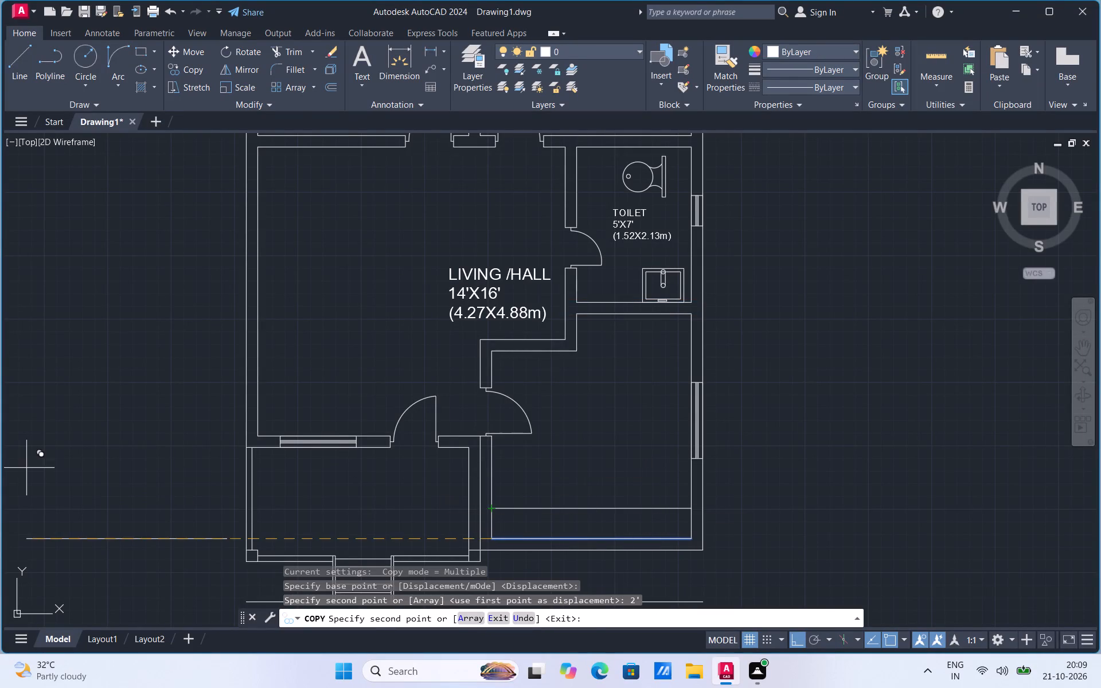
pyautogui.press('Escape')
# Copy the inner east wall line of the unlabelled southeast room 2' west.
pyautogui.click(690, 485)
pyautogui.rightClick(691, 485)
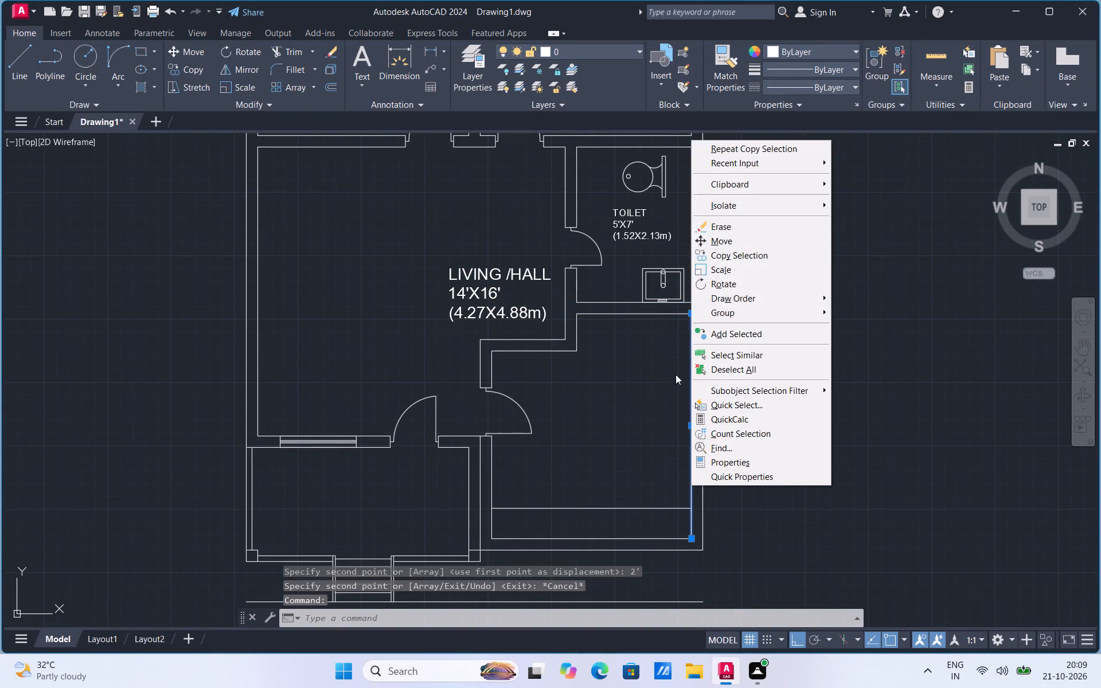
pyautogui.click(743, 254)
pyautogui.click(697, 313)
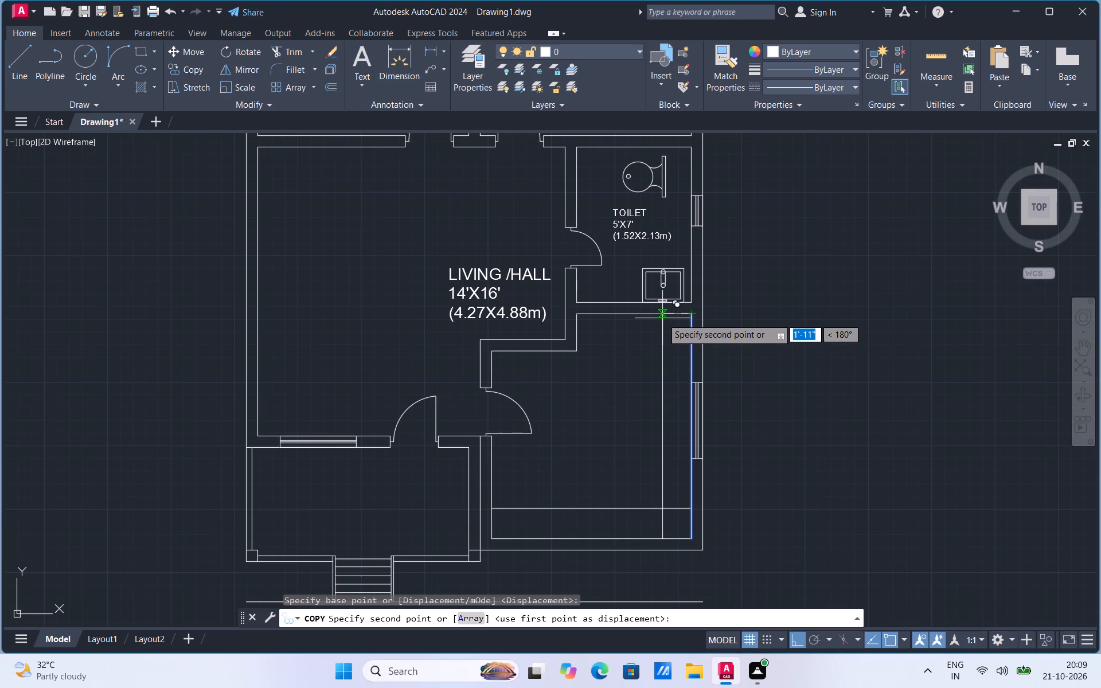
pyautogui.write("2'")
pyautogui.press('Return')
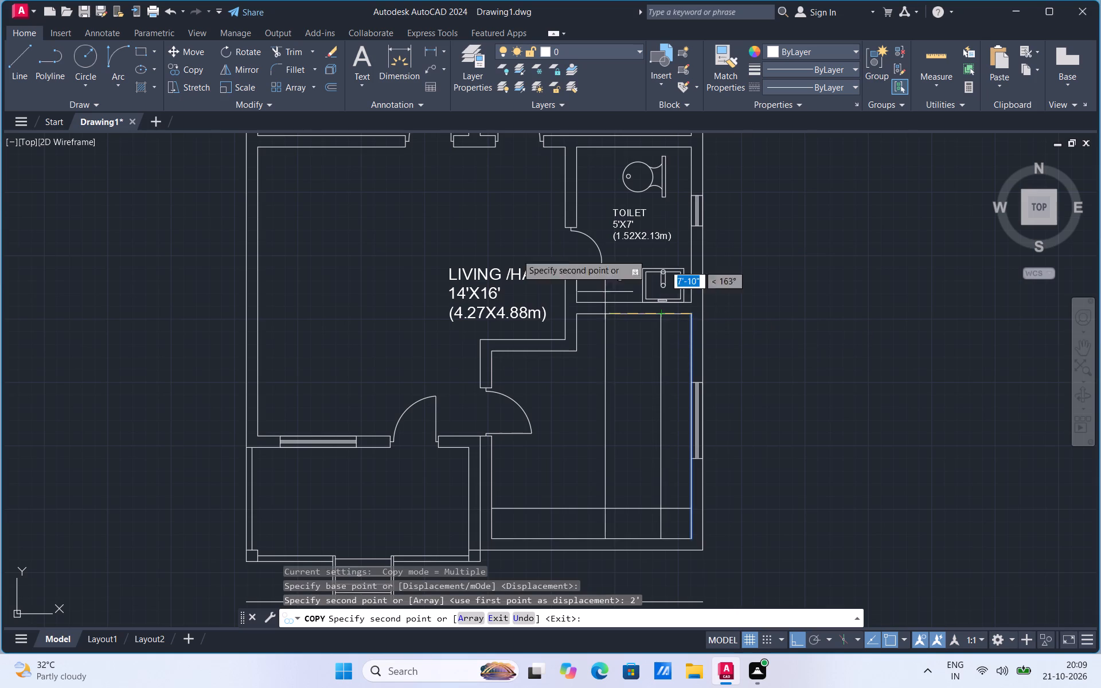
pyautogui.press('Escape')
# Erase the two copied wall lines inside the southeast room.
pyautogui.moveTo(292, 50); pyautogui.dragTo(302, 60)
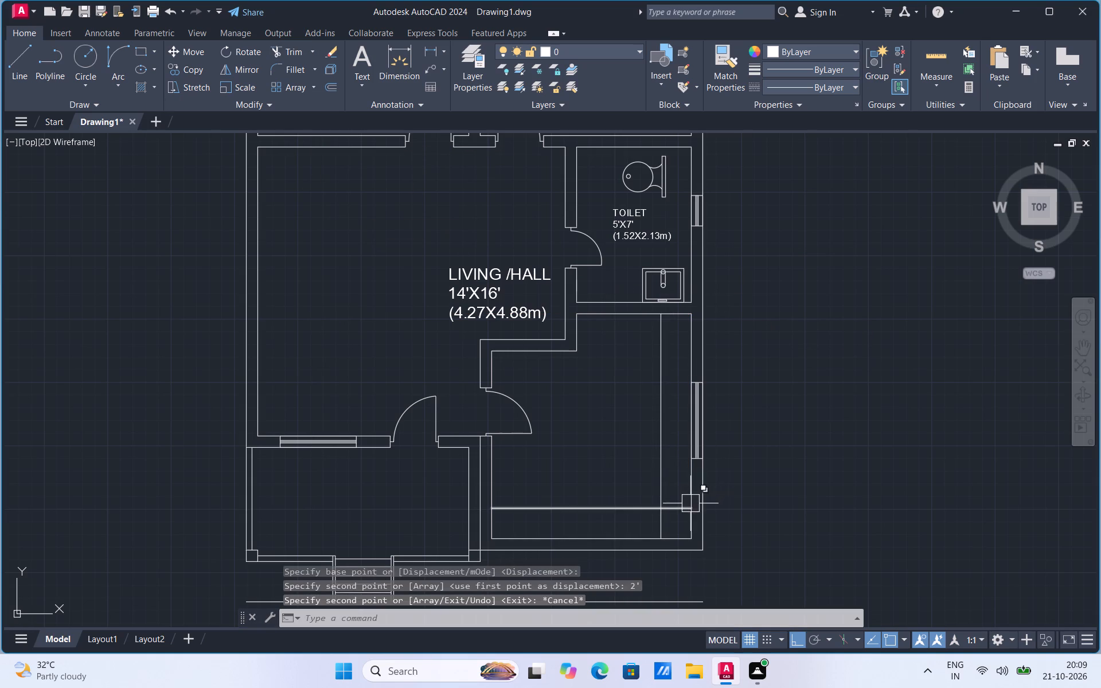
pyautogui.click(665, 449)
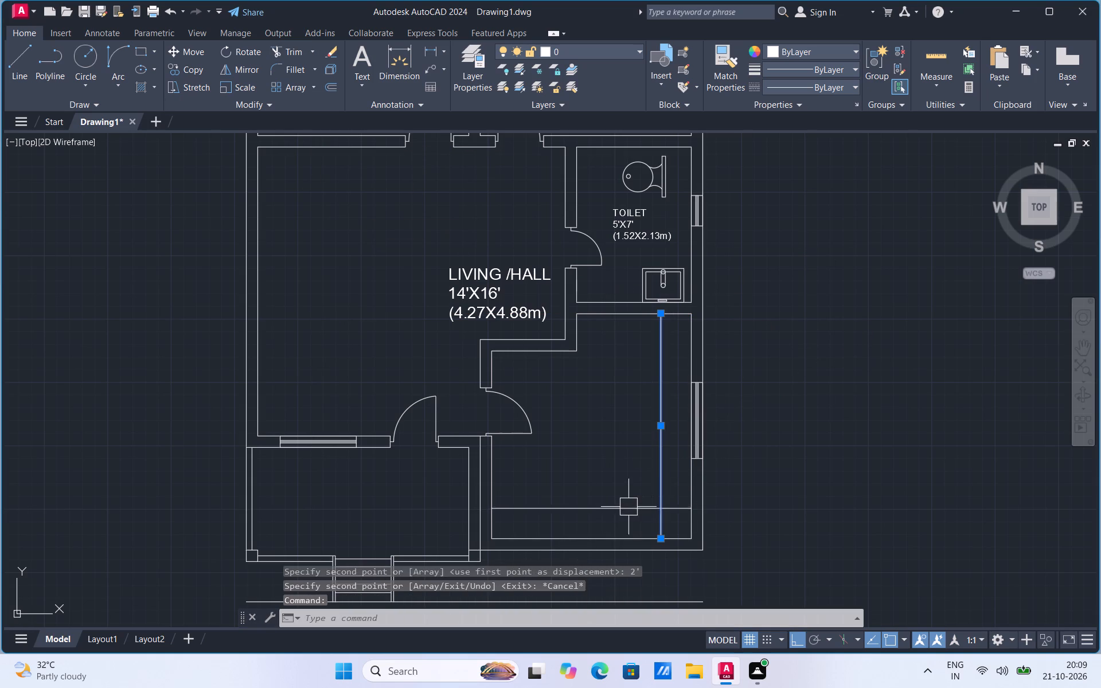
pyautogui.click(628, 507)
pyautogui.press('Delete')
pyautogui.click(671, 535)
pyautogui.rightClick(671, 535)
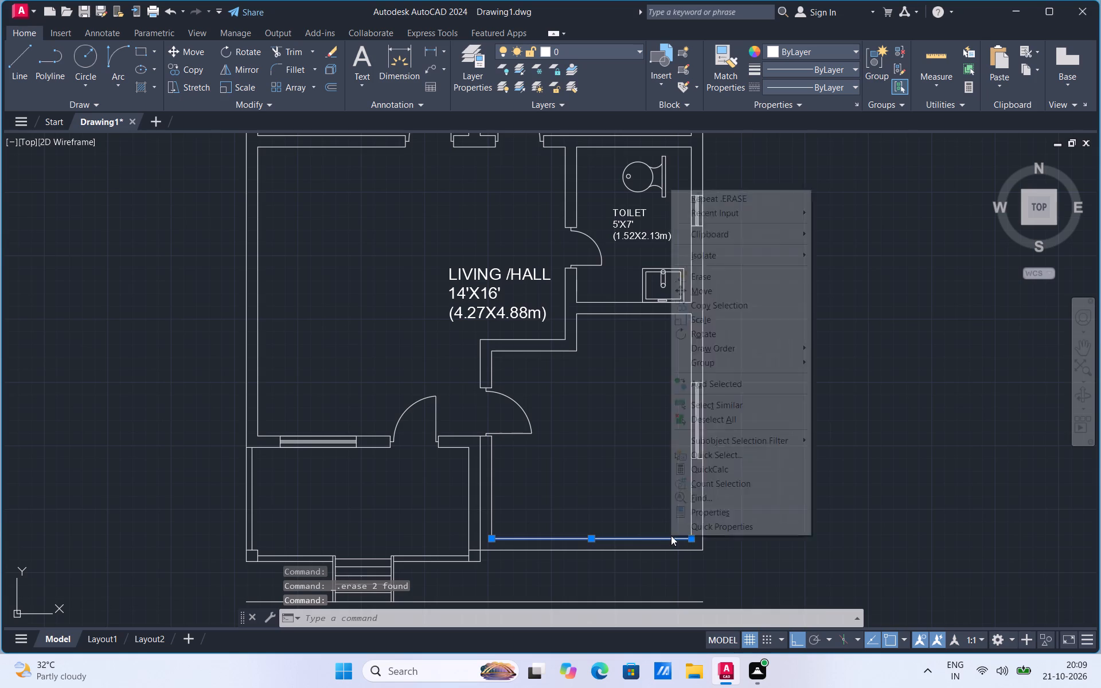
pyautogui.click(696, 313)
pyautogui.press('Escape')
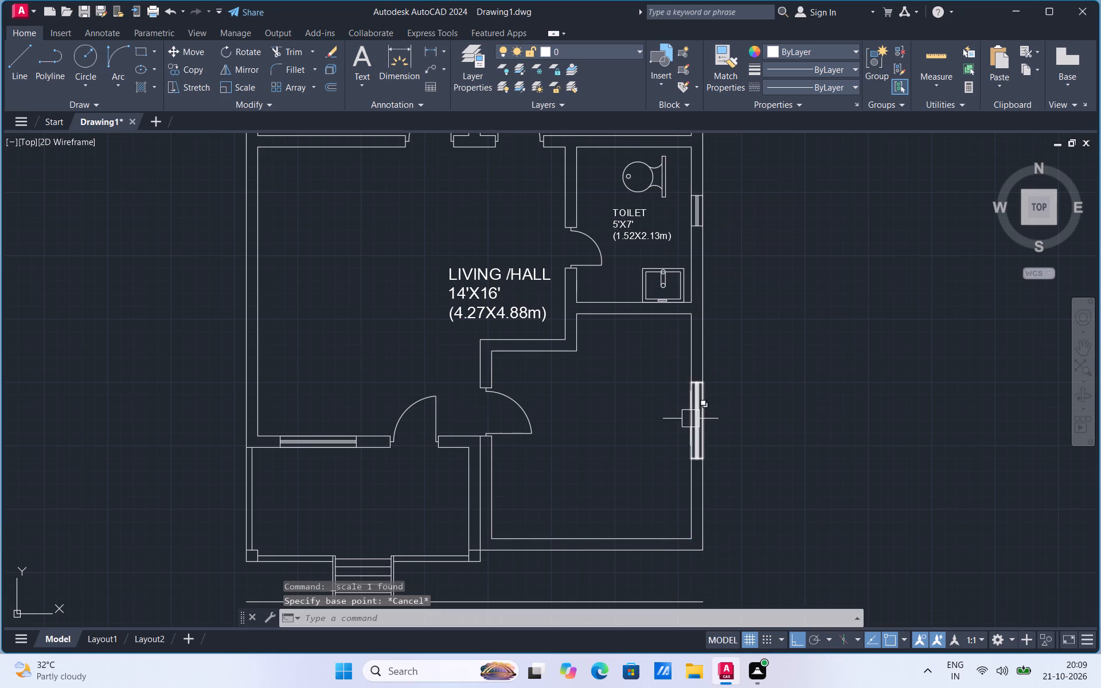
# Copy the southeast room's inner south wall line 4' north, undo that, and place the copy 3' north instead.
pyautogui.click(647, 533)
pyautogui.rightClick(647, 533)
pyautogui.click(676, 302)
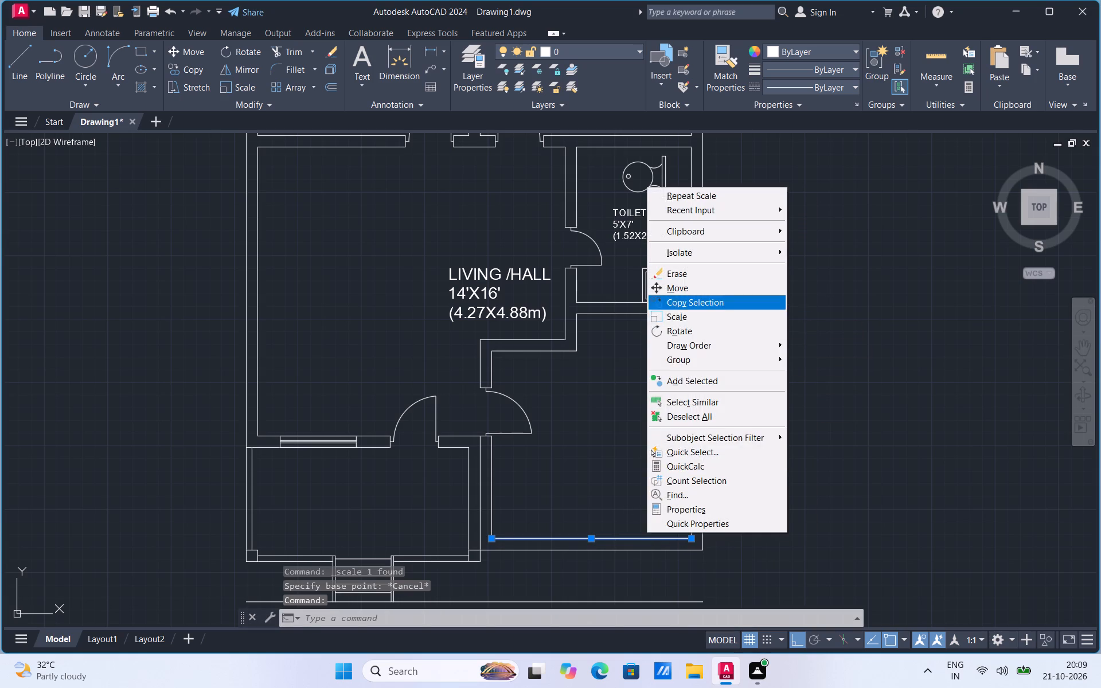
pyautogui.click(693, 538)
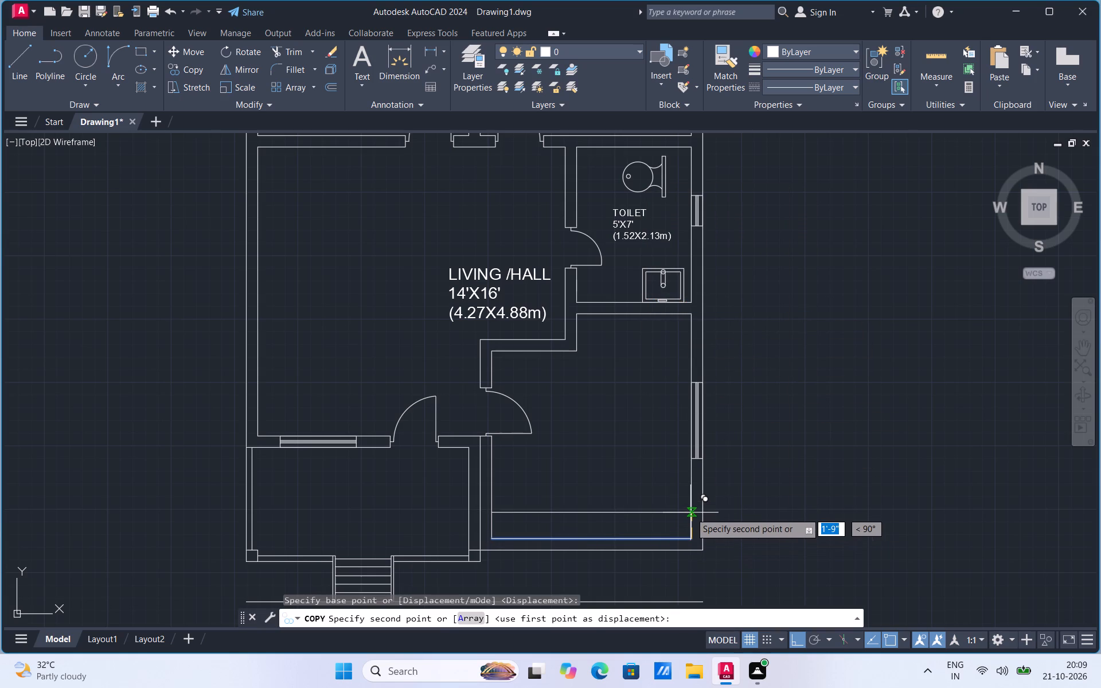
pyautogui.write("4'")
pyautogui.press('Return')
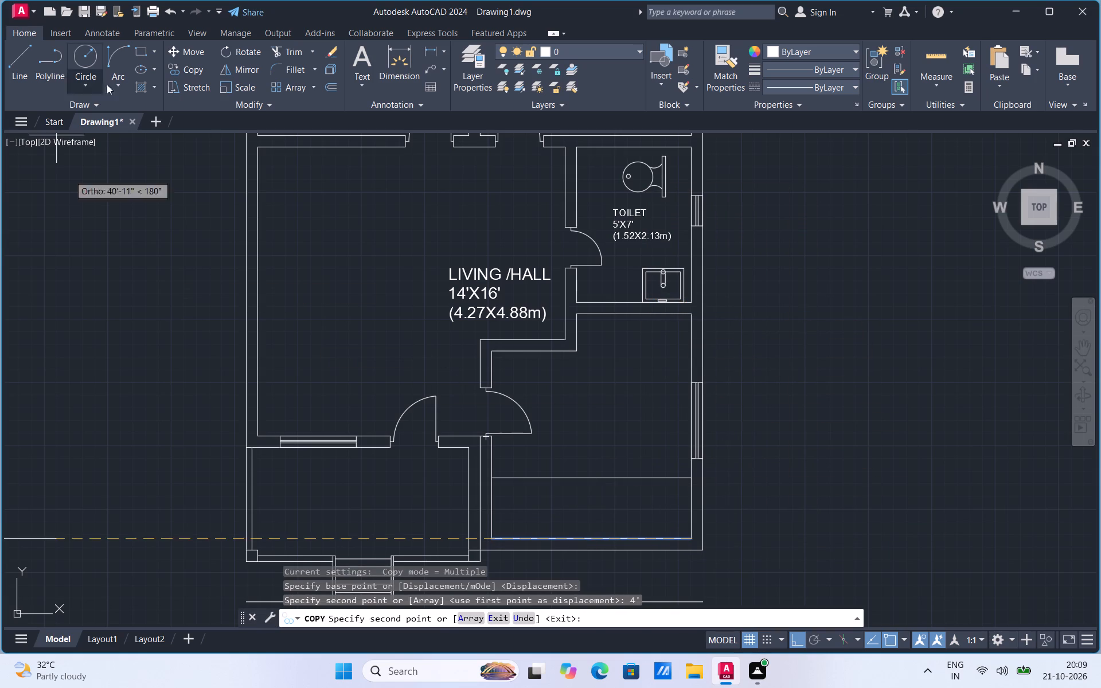
pyautogui.hotkey('ctrl', 'z')
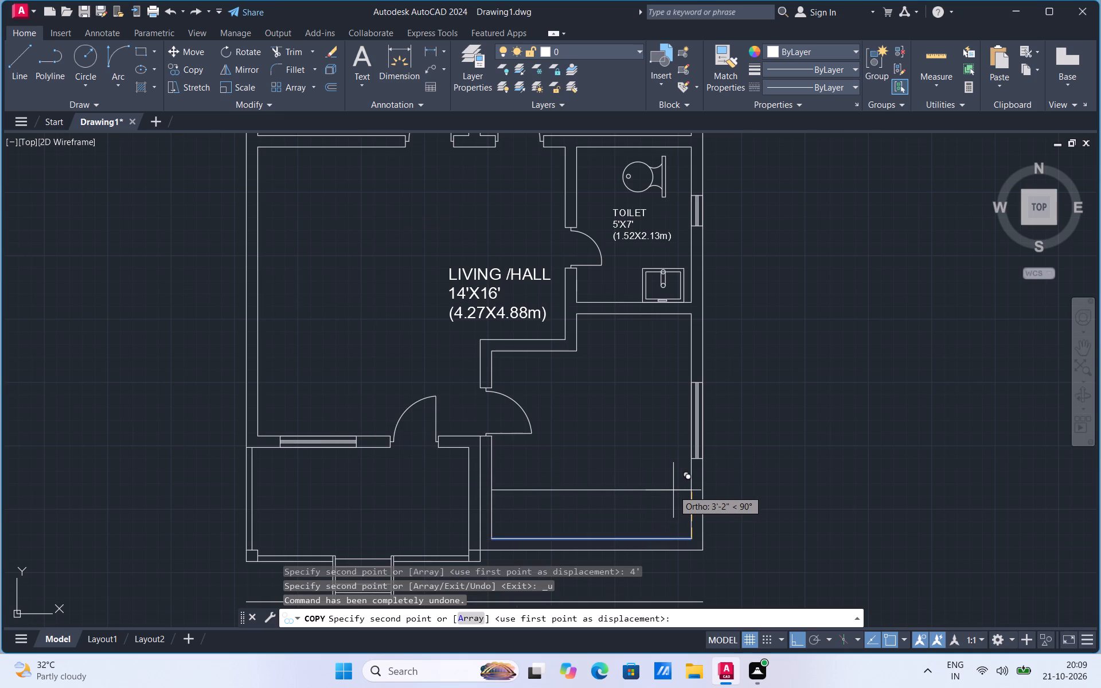
pyautogui.write("3'")
pyautogui.press('Return')
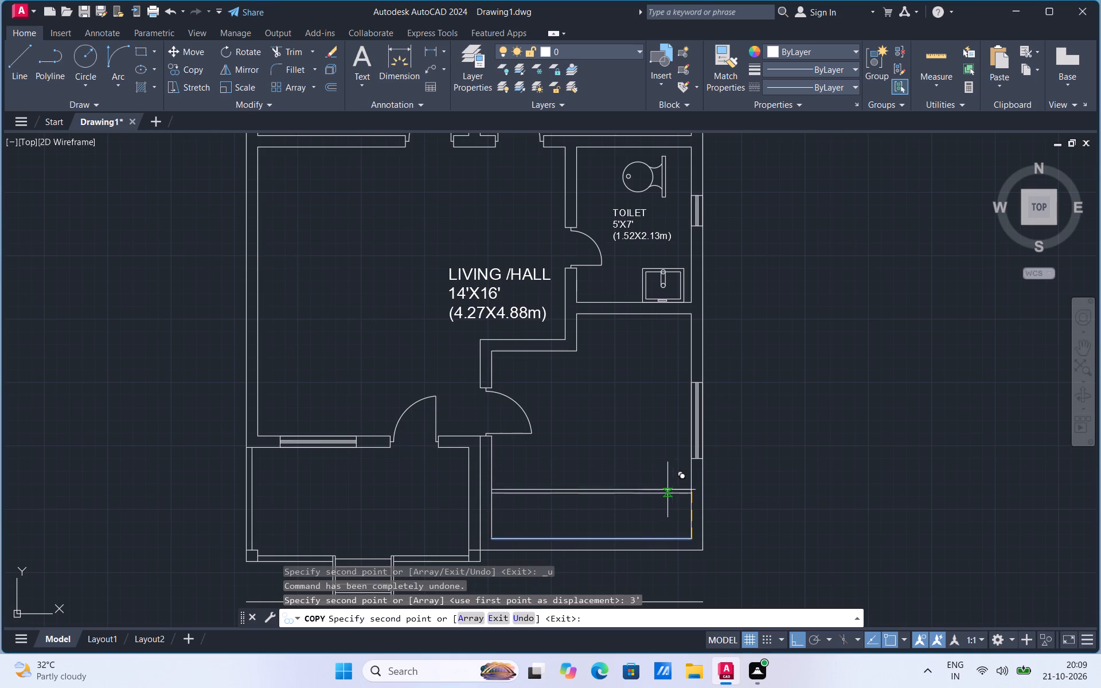
pyautogui.press('Escape')
# Copy the inner east wall line of the southeast room 3' west.
pyautogui.click(693, 519)
pyautogui.rightClick(693, 519)
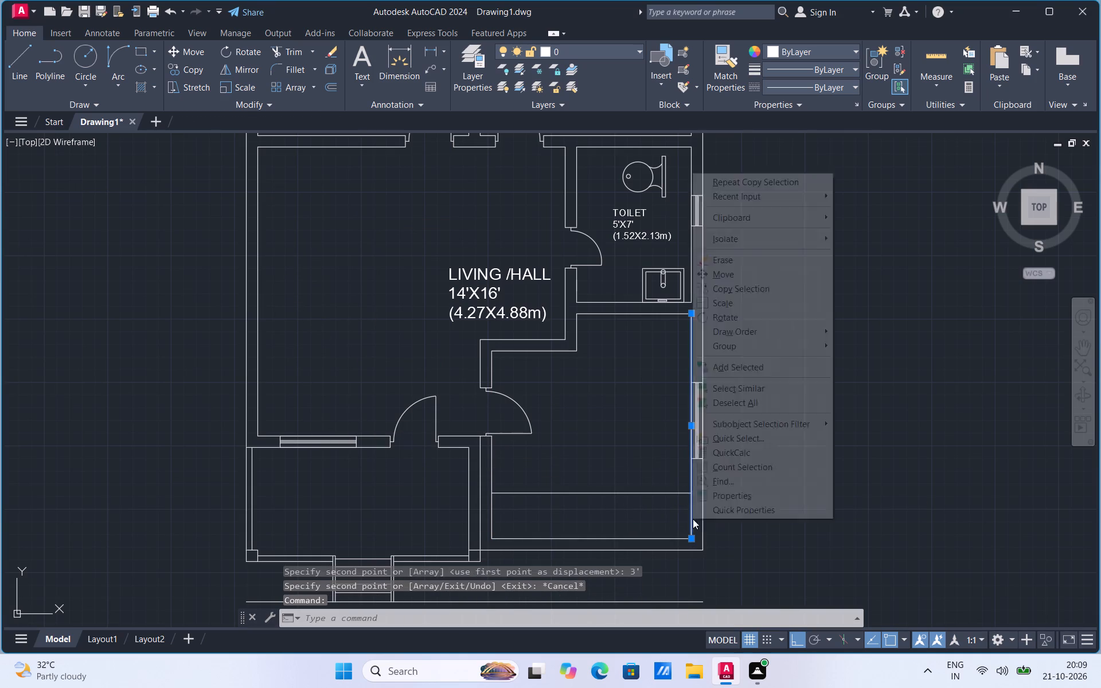
pyautogui.click(724, 294)
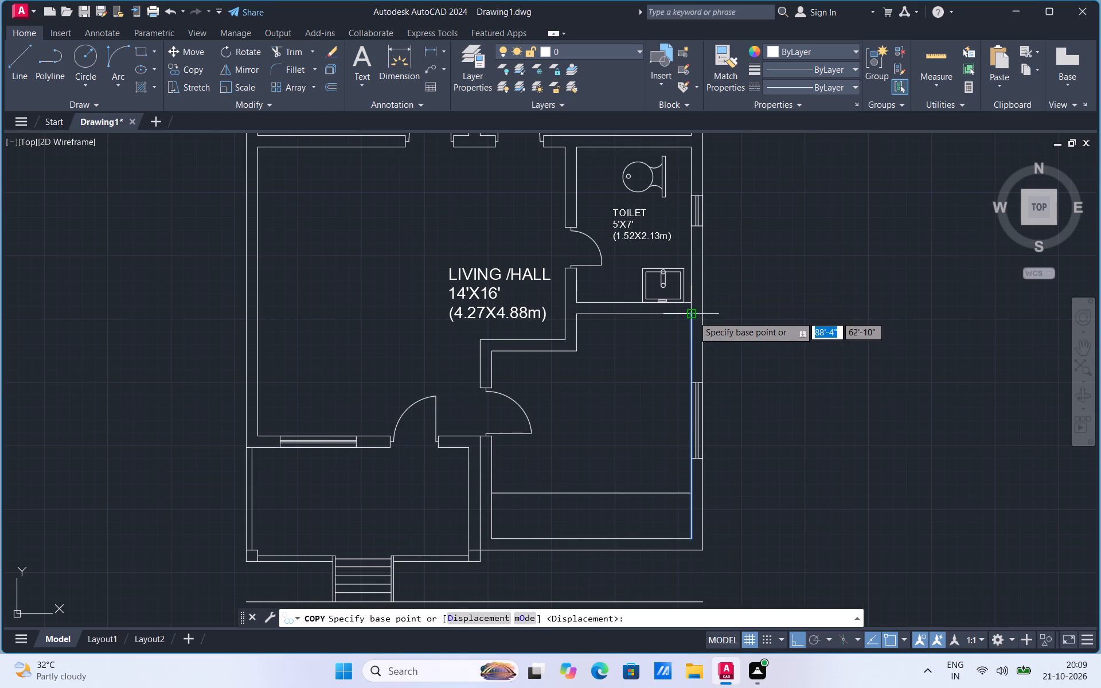
pyautogui.click(693, 316)
pyautogui.write("3'")
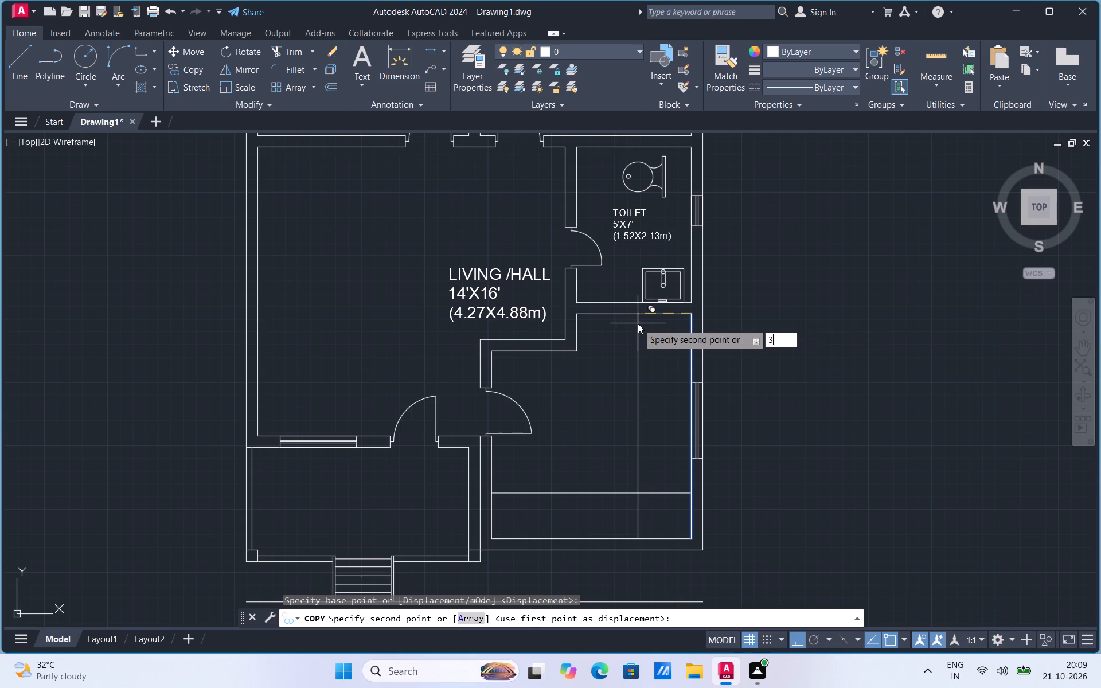
pyautogui.press('Return')
# Trim the crossing ends of the two copied lines so they form an L-shaped outline with a clean southeast corner.
pyautogui.click(295, 53)
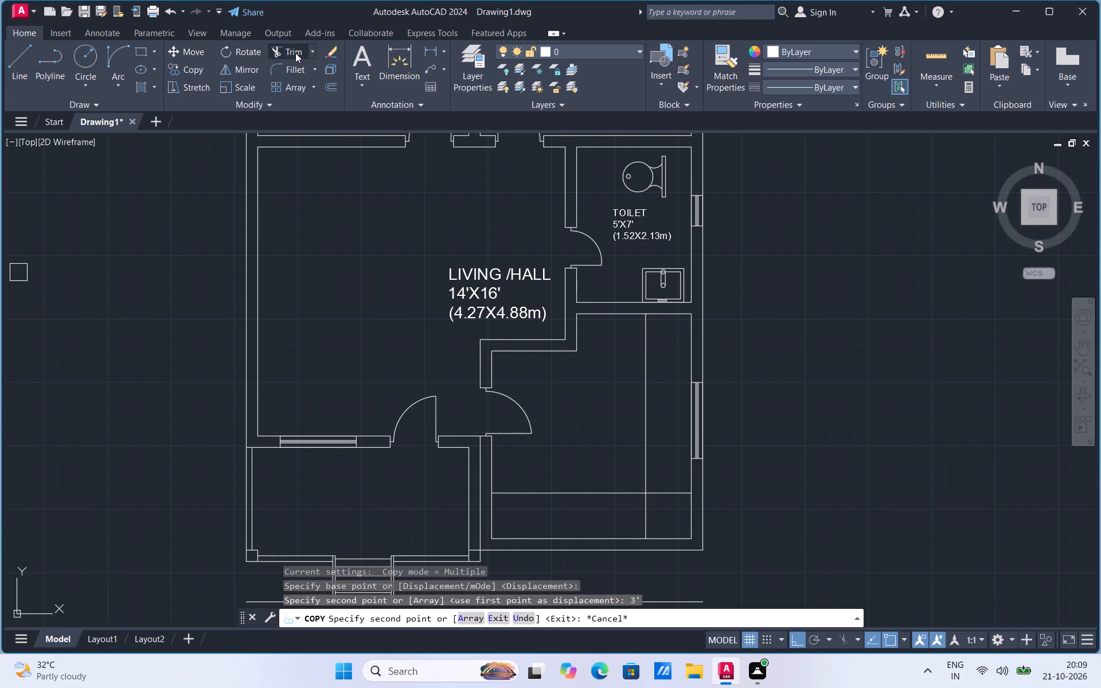
pyautogui.click(668, 489)
pyautogui.click(643, 514)
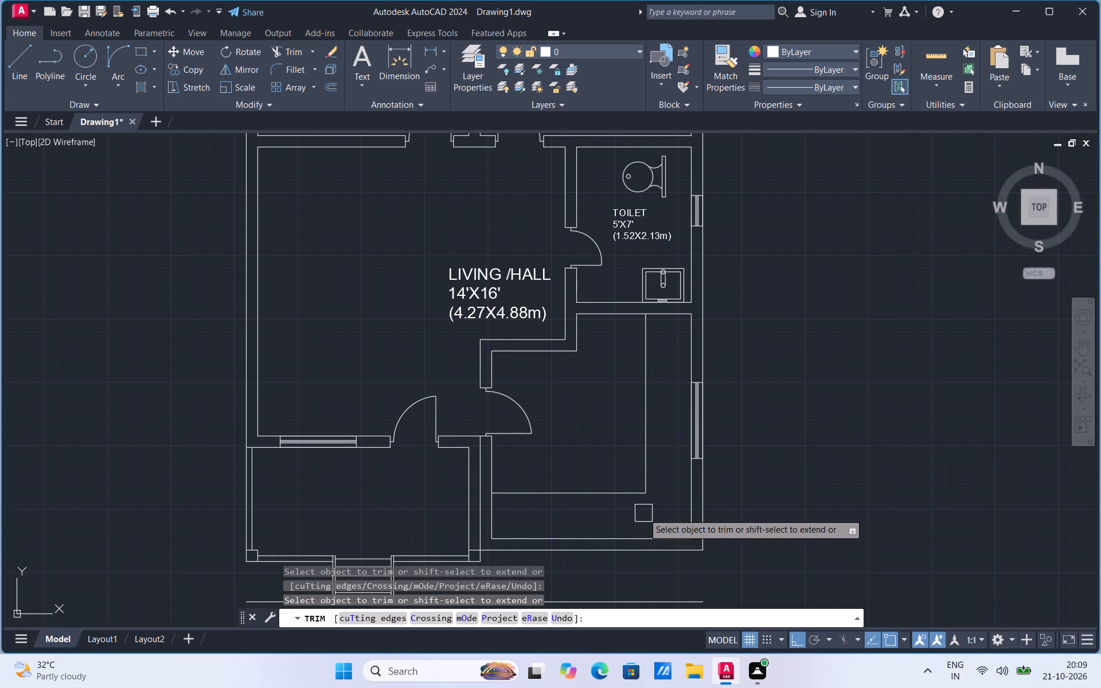
pyautogui.press('Escape')
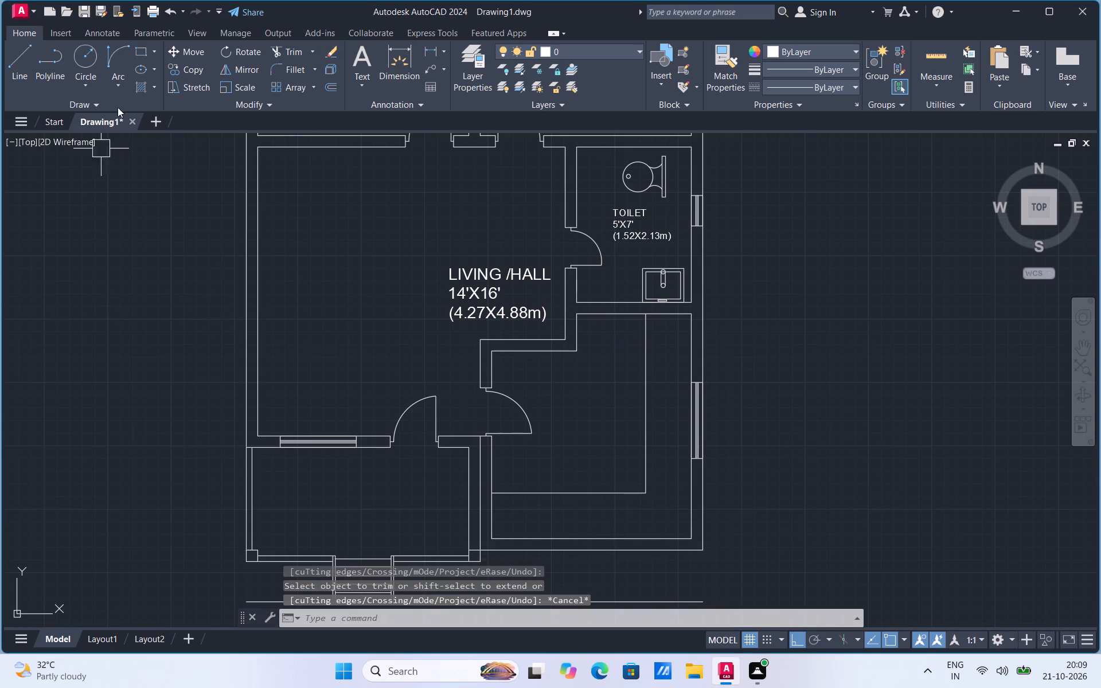
# Draw a rectangle about 4' by 2'-8" inside the southeast room, just north of the copied south line.
pyautogui.click(154, 52)
pyautogui.click(152, 76)
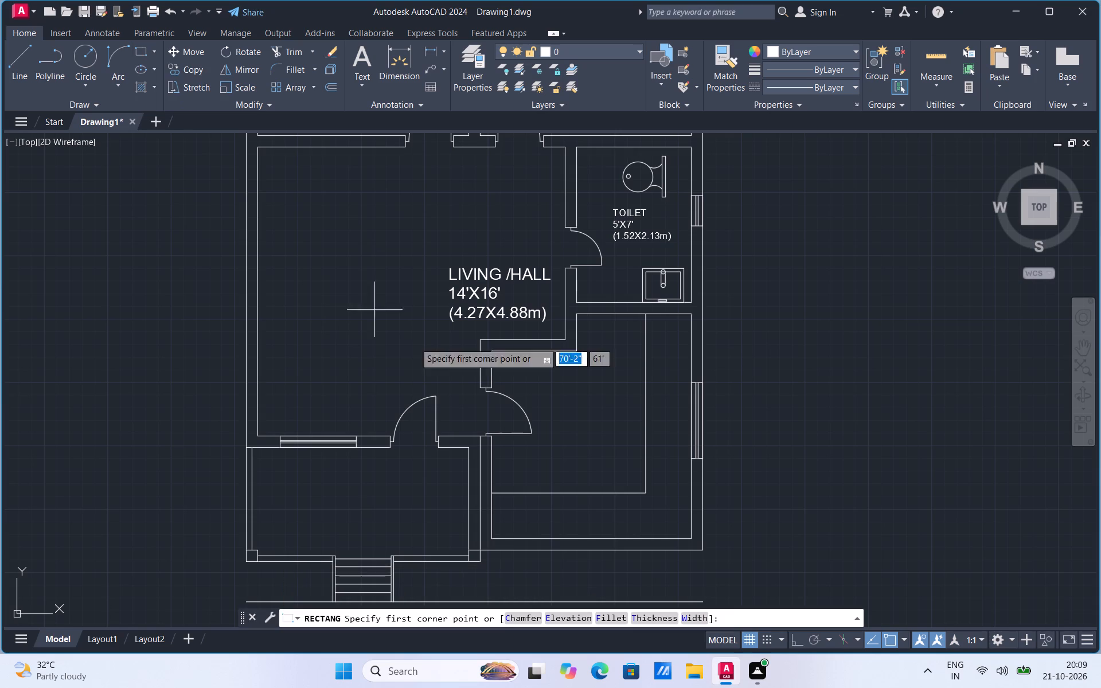
pyautogui.scroll(2, 559, 476)
pyautogui.click(535, 490)
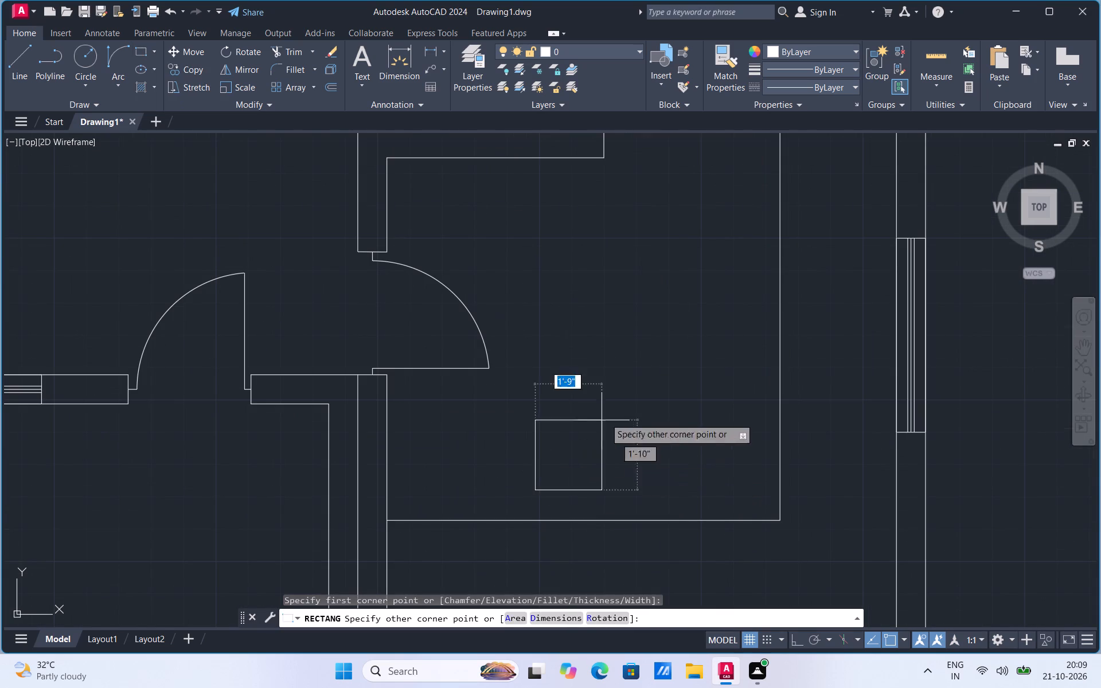
pyautogui.click(691, 385)
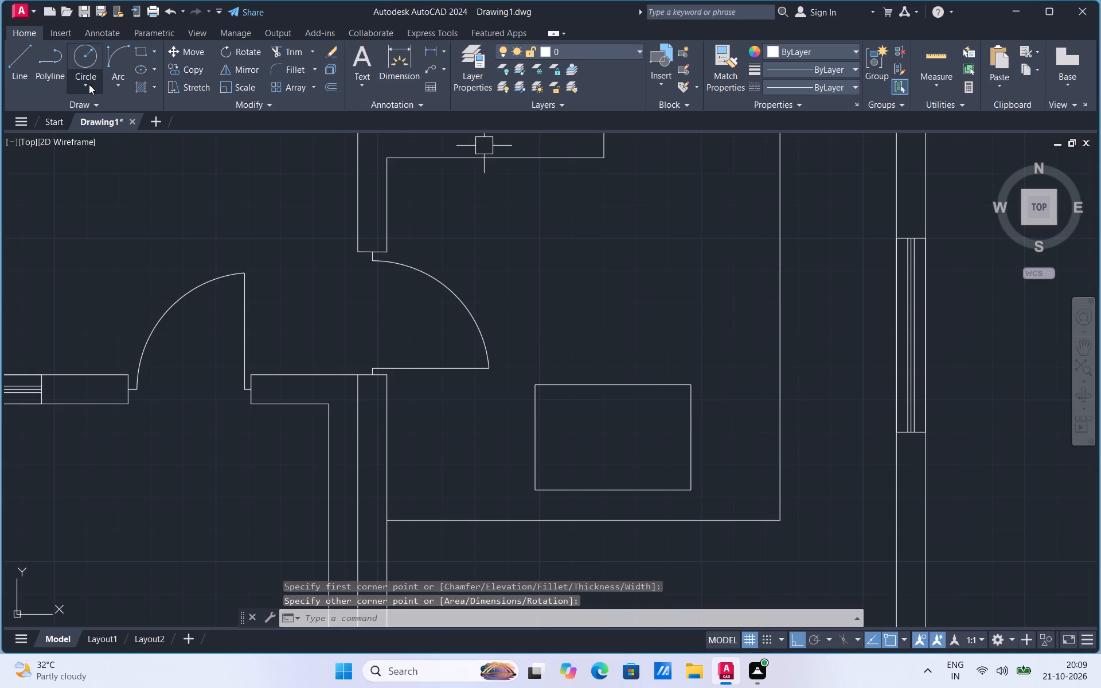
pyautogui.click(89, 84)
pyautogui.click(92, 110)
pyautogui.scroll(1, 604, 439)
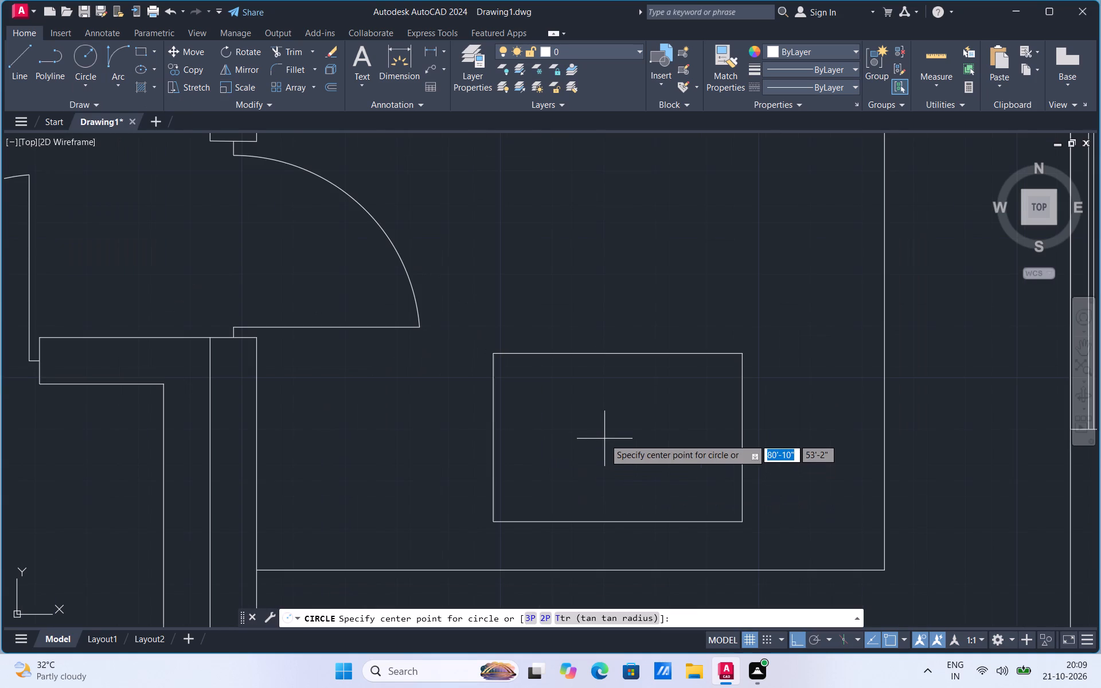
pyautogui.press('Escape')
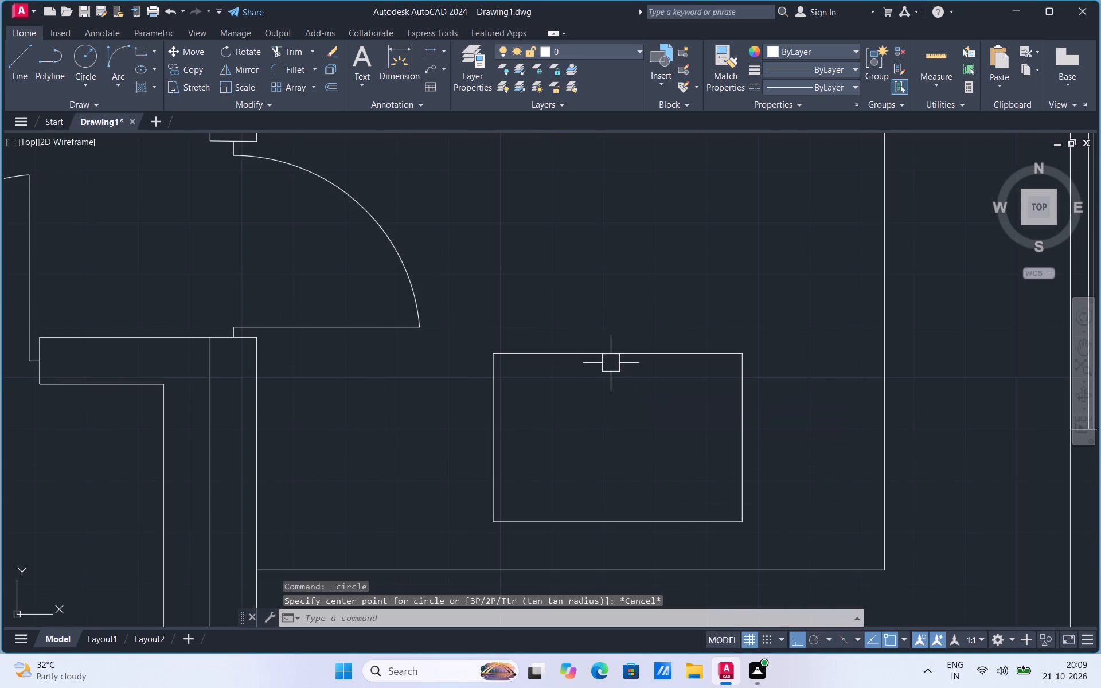
# Explode the new rectangle in the southeast room into separate lines.
pyautogui.click(611, 360)
pyautogui.write('ex')
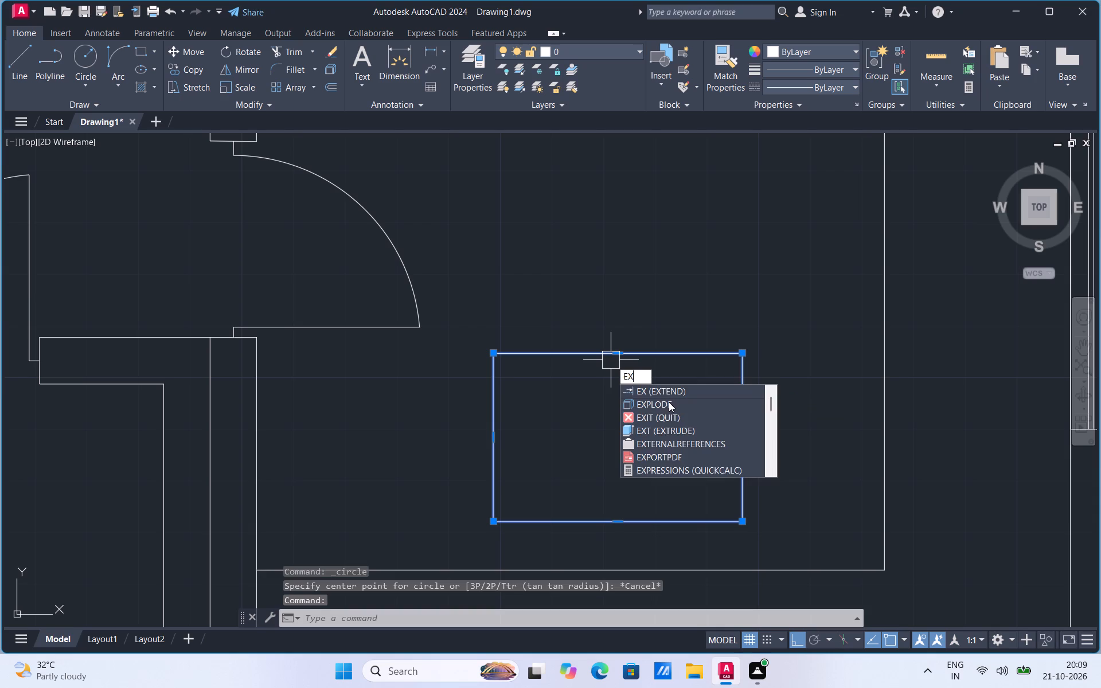
pyautogui.moveTo(667, 402); pyautogui.dragTo(661, 398)
# Copy the rectangle's north edge about 3" south.
pyautogui.click(646, 348)
pyautogui.rightClick(646, 348)
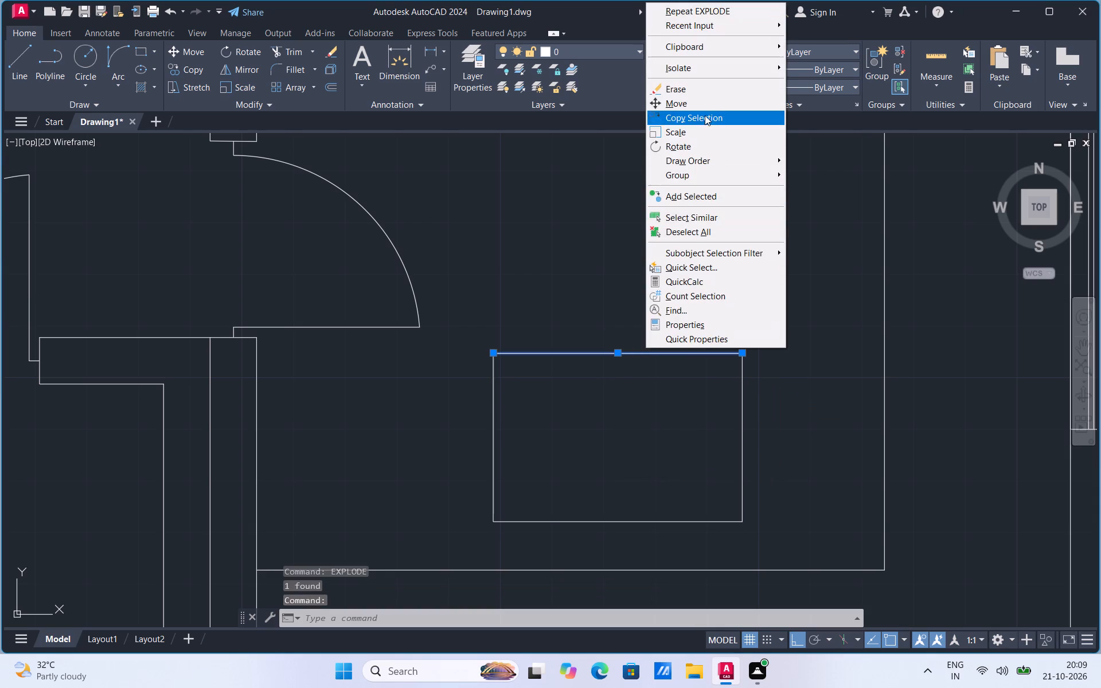
pyautogui.click(705, 115)
pyautogui.click(741, 353)
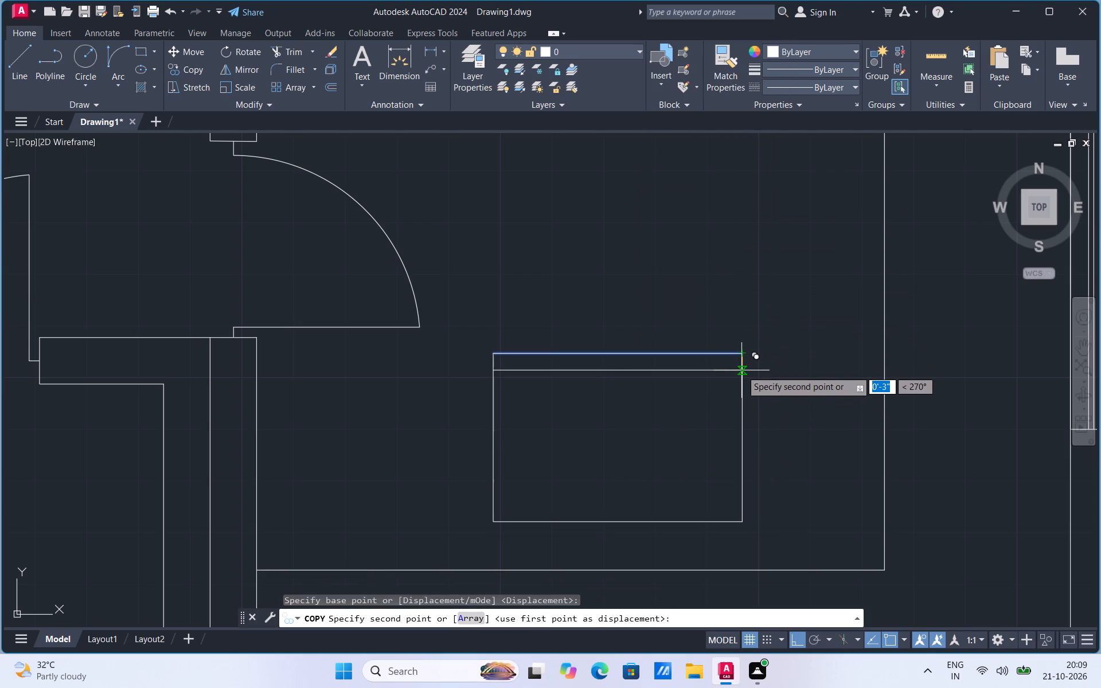
pyautogui.click(741, 370)
pyautogui.press('Escape')
# Copy the rectangle's west edge about 3" east.
pyautogui.click(494, 417)
pyautogui.rightClick(494, 417)
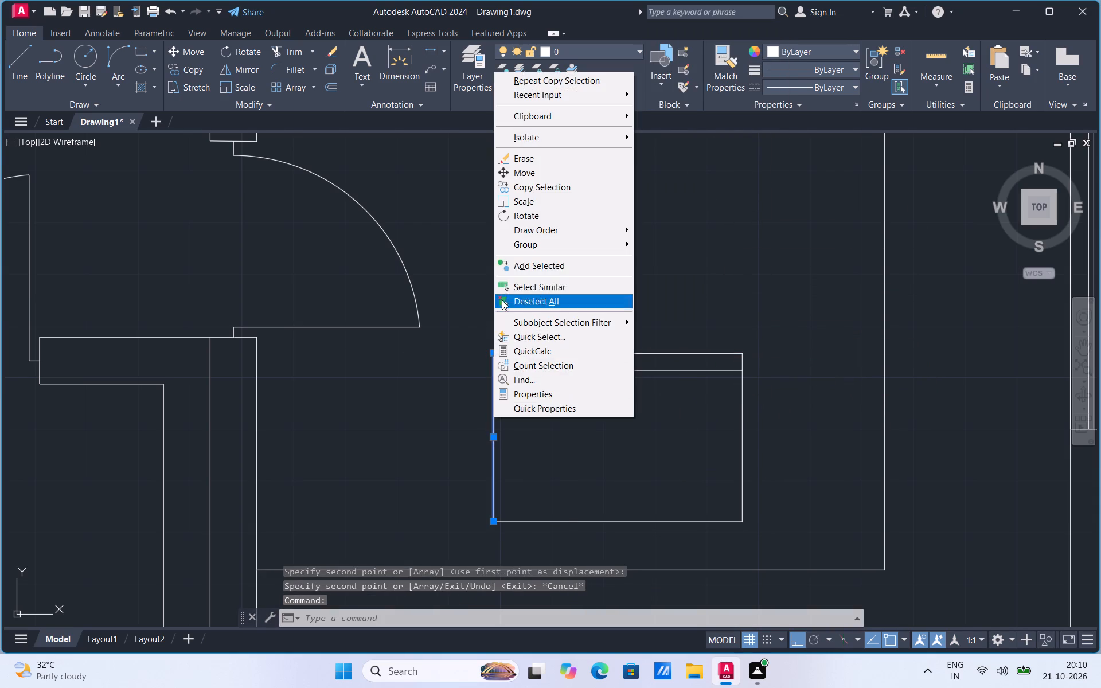
pyautogui.click(546, 187)
pyautogui.click(494, 523)
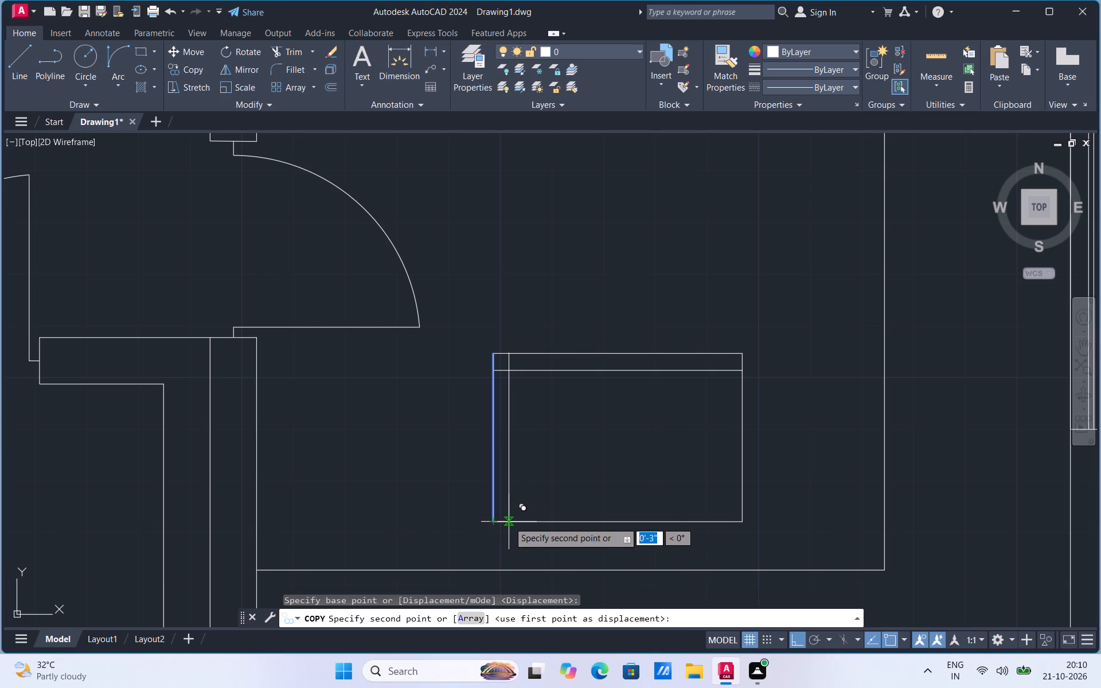
pyautogui.click(509, 522)
pyautogui.press('Escape')
# Copy the rectangle's south edge about 3" north.
pyautogui.click(566, 527)
pyautogui.rightClick(566, 527)
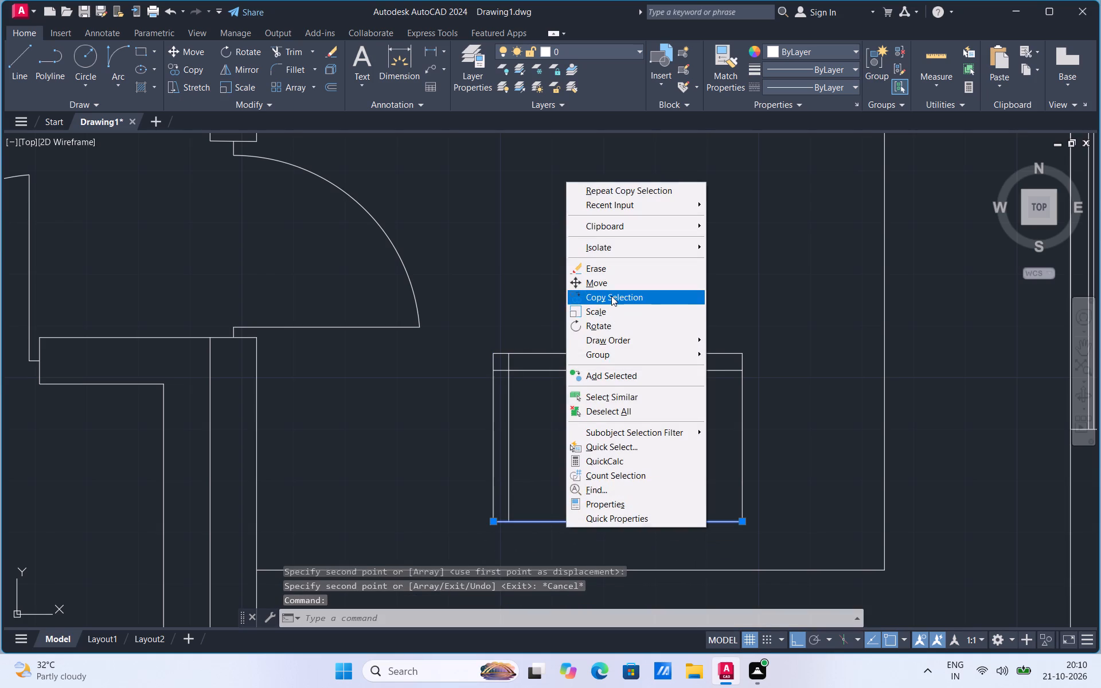
pyautogui.click(611, 296)
pyautogui.click(495, 524)
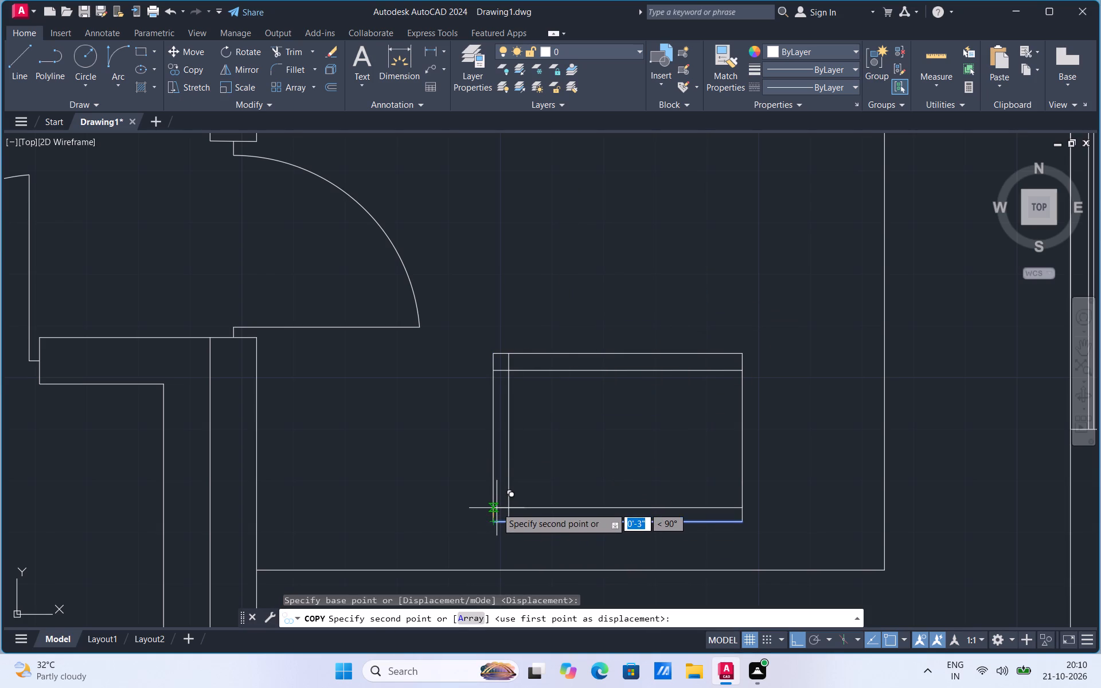
pyautogui.click(497, 507)
pyautogui.press('Escape')
# Copy the rectangle's east edge slightly west, matching the inset of the other three edges.
pyautogui.click(739, 427)
pyautogui.rightClick(739, 427)
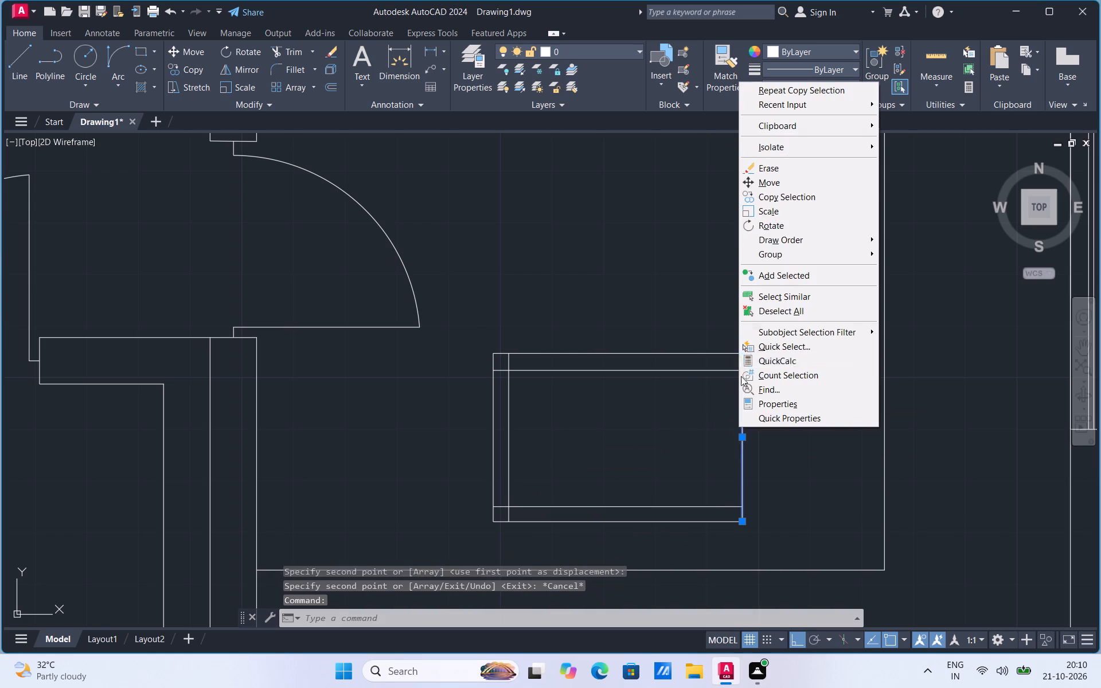
pyautogui.click(786, 197)
pyautogui.click(741, 351)
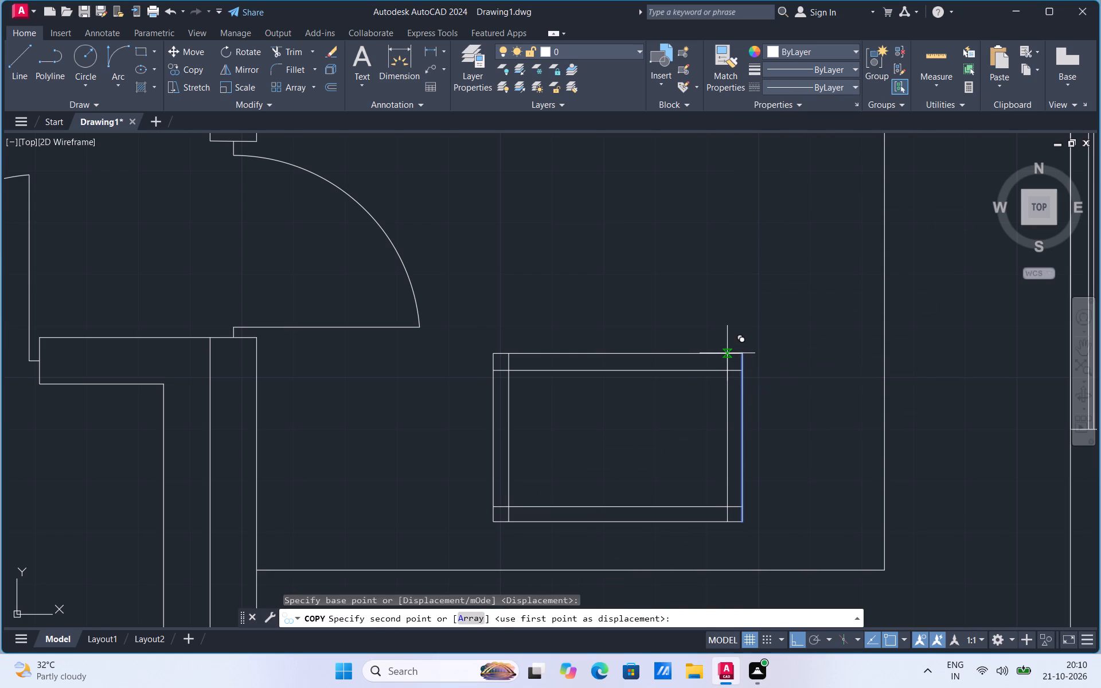
pyautogui.click(725, 353)
pyautogui.press('Escape')
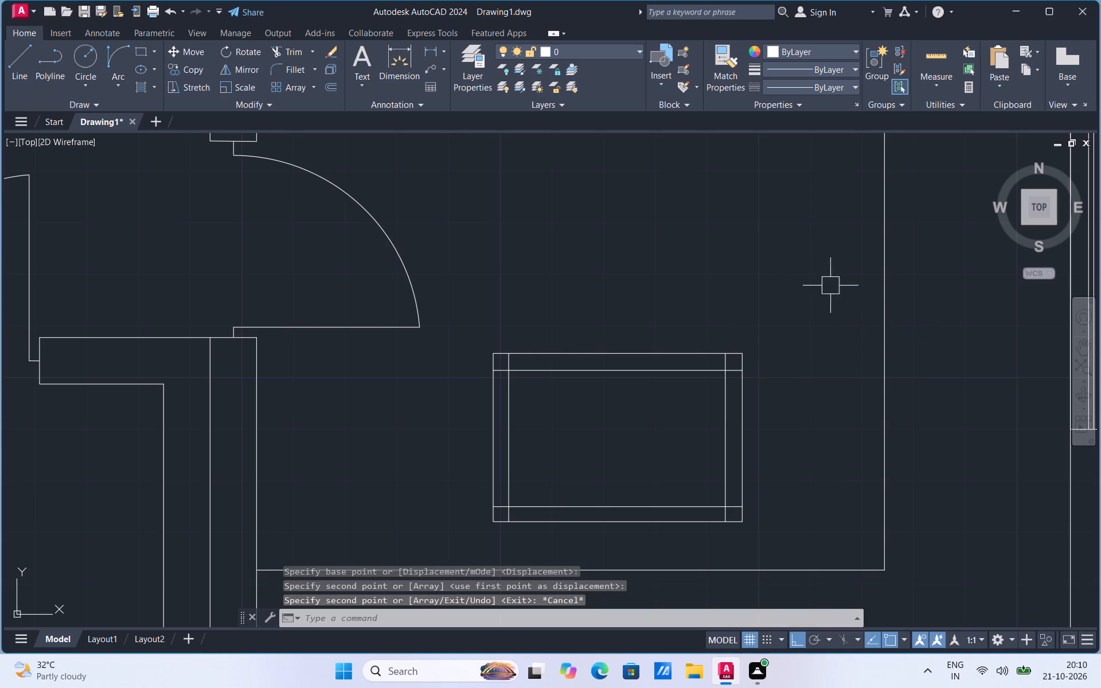
# Draw a circle of about 6" radius inside the rectangle's inner border, near its northwest corner.
pyautogui.click(83, 88)
pyautogui.click(92, 112)
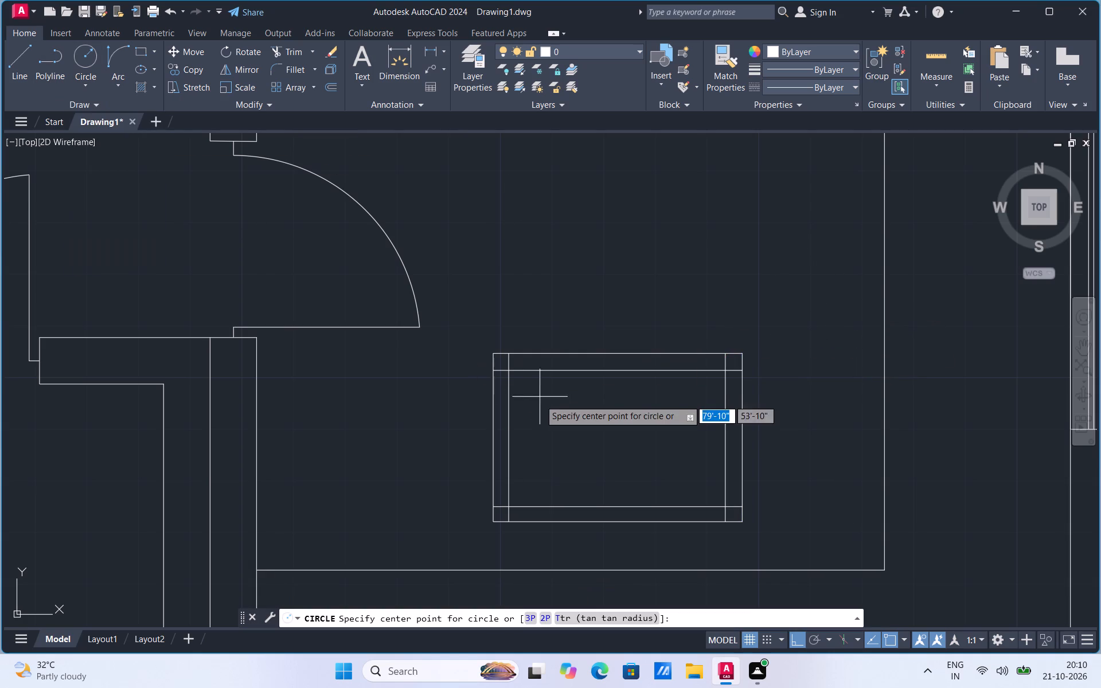
pyautogui.click(552, 415)
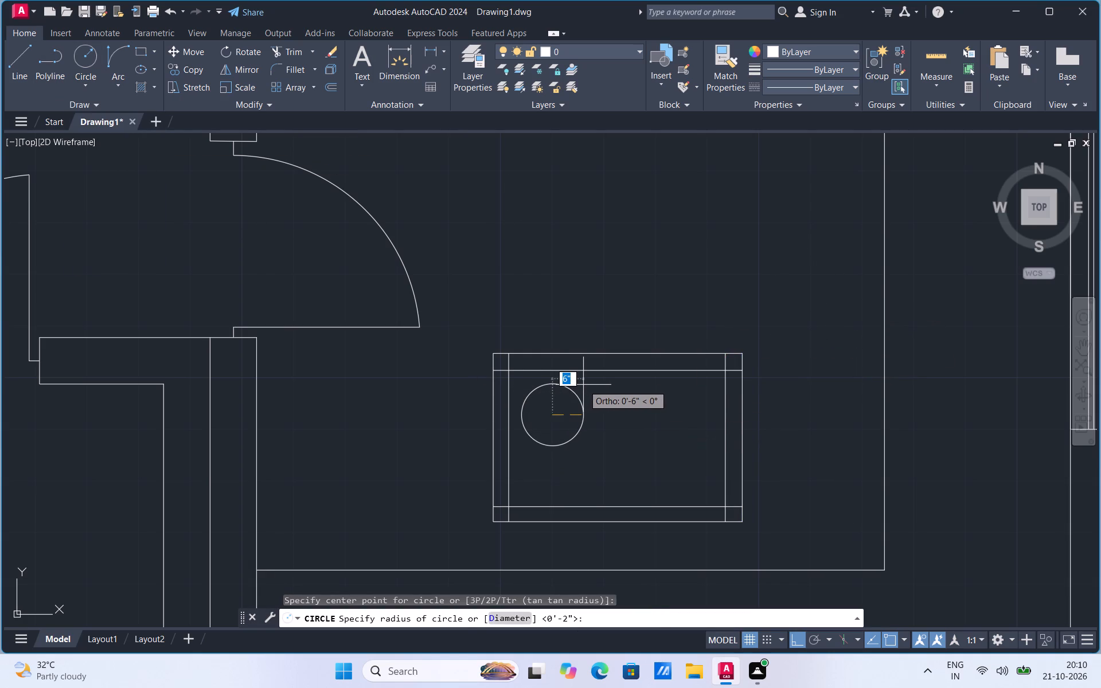
pyautogui.click(583, 390)
# Copy the circle about 1'-10" east within the rectangle.
pyautogui.click(578, 406)
pyautogui.rightClick(578, 406)
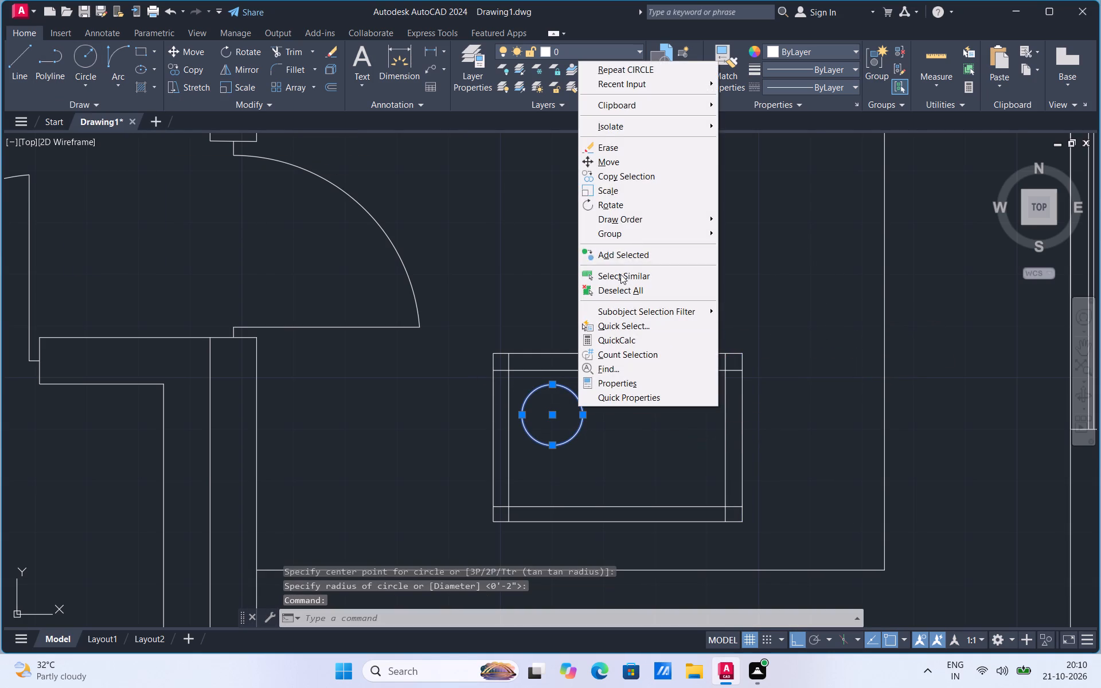
pyautogui.click(641, 179)
pyautogui.click(577, 409)
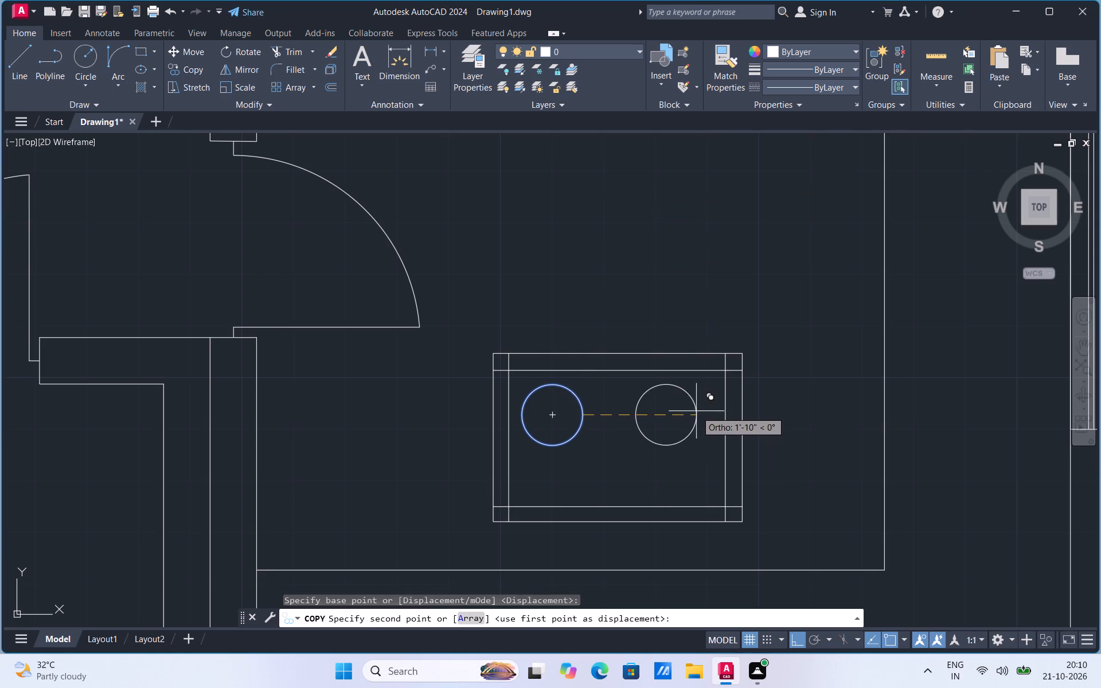
pyautogui.click(696, 412)
pyautogui.press('Escape')
# Move the eastern circle about 3" toward the northeast, with Ortho turned off.
pyautogui.click(692, 437)
pyautogui.rightClick(692, 437)
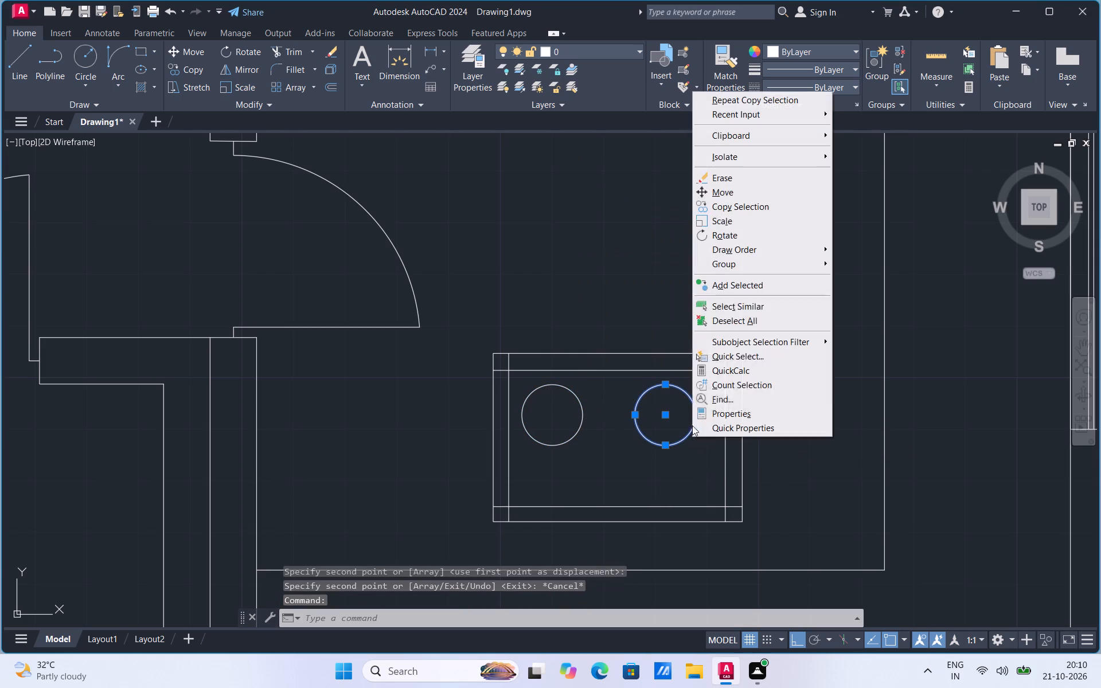
pyautogui.click(723, 189)
pyautogui.scroll(1, 678, 454)
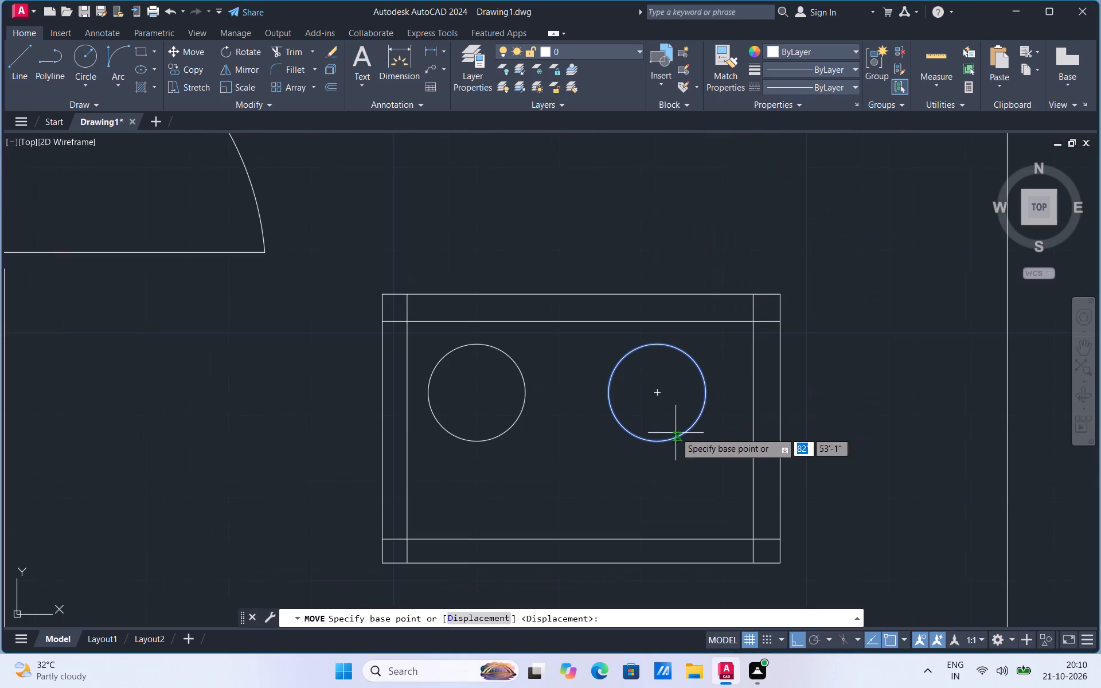
pyautogui.click(665, 398)
pyautogui.click(800, 639)
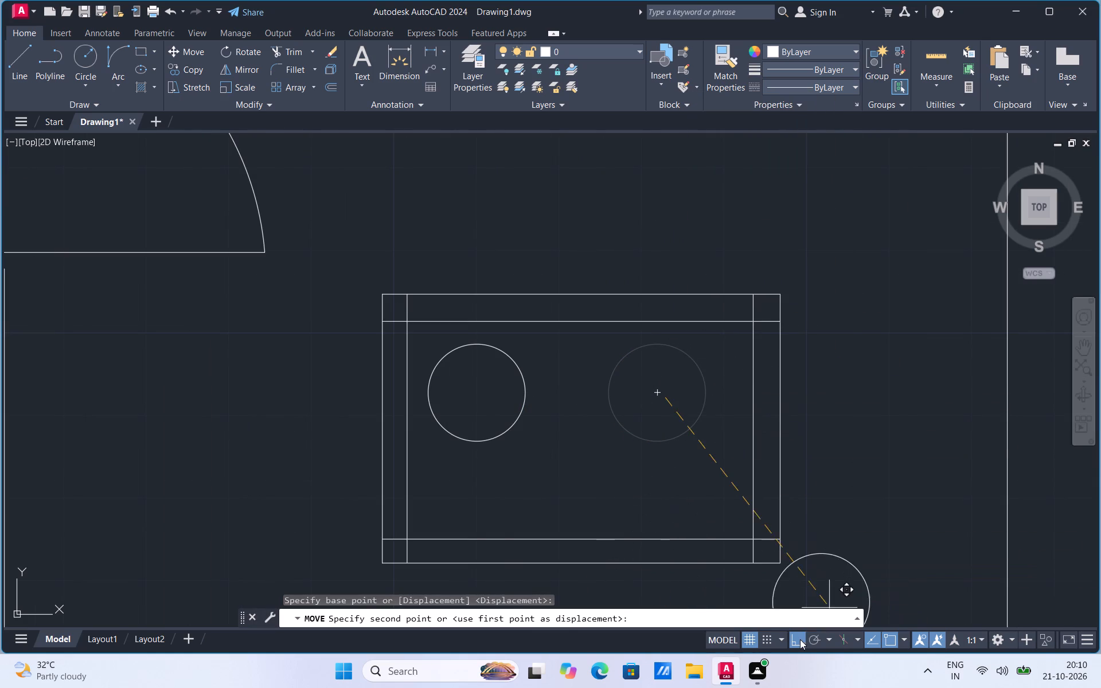
pyautogui.click(686, 389)
# Erase the western circle inside the rectangle.
pyautogui.click(525, 418)
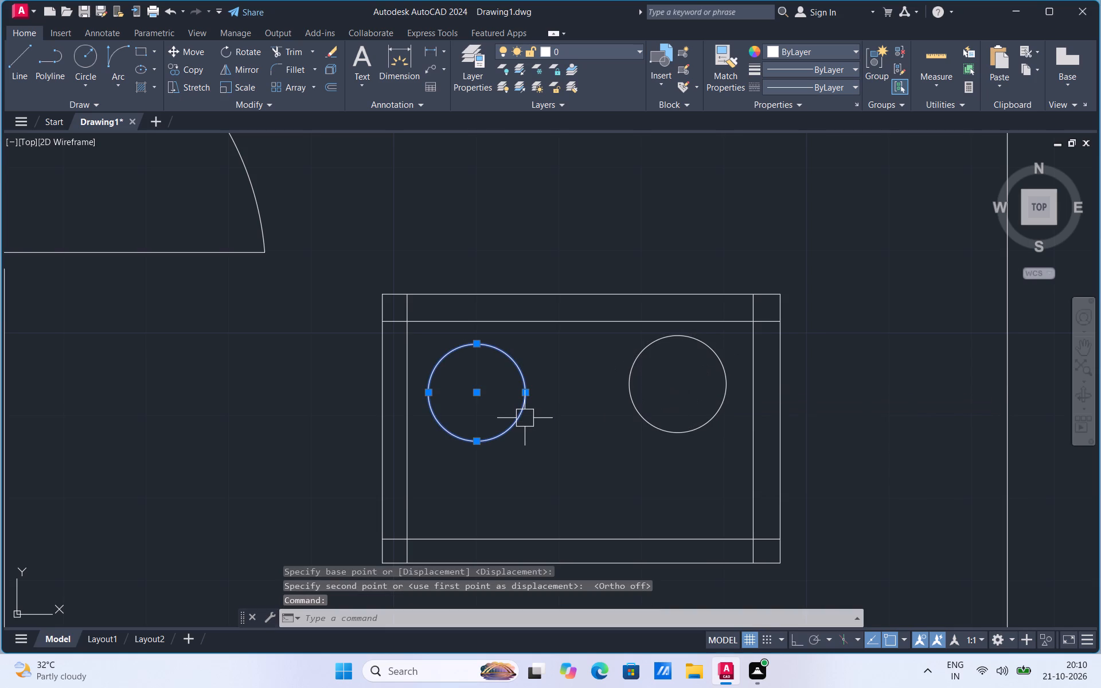
pyautogui.press('Delete')
# Copy the remaining circle about 2'-0" west, 2'-3" southwest and 1'-1" south to complete the stove's four burners.
pyautogui.click(639, 408)
pyautogui.rightClick(638, 409)
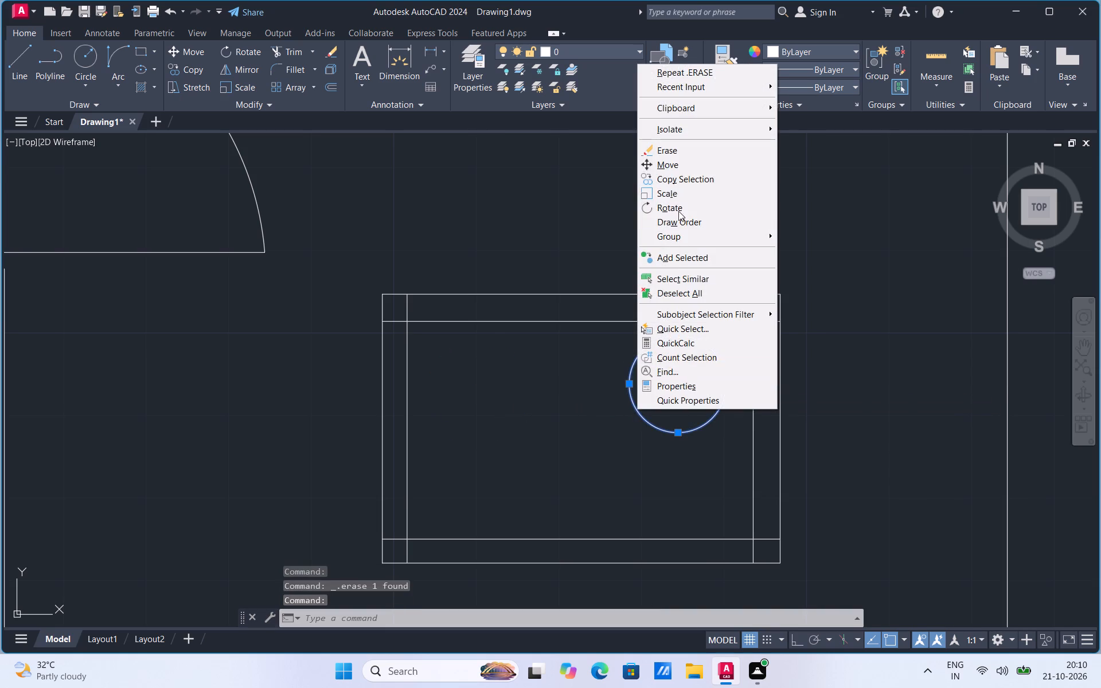
pyautogui.click(680, 182)
pyautogui.click(677, 386)
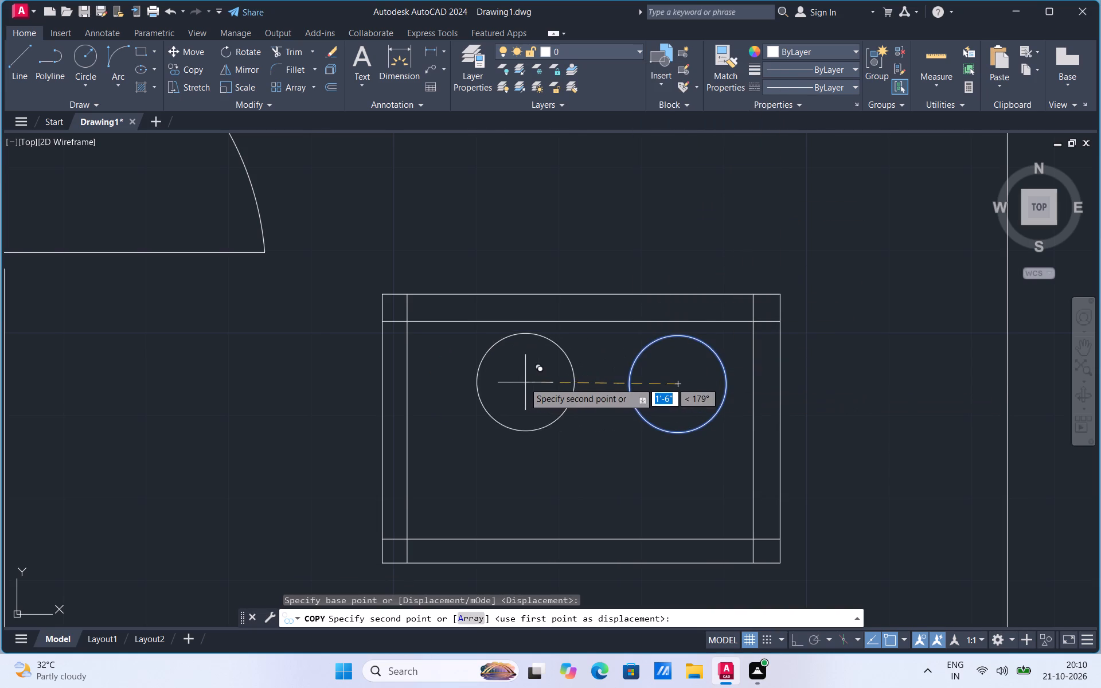
pyautogui.click(476, 383)
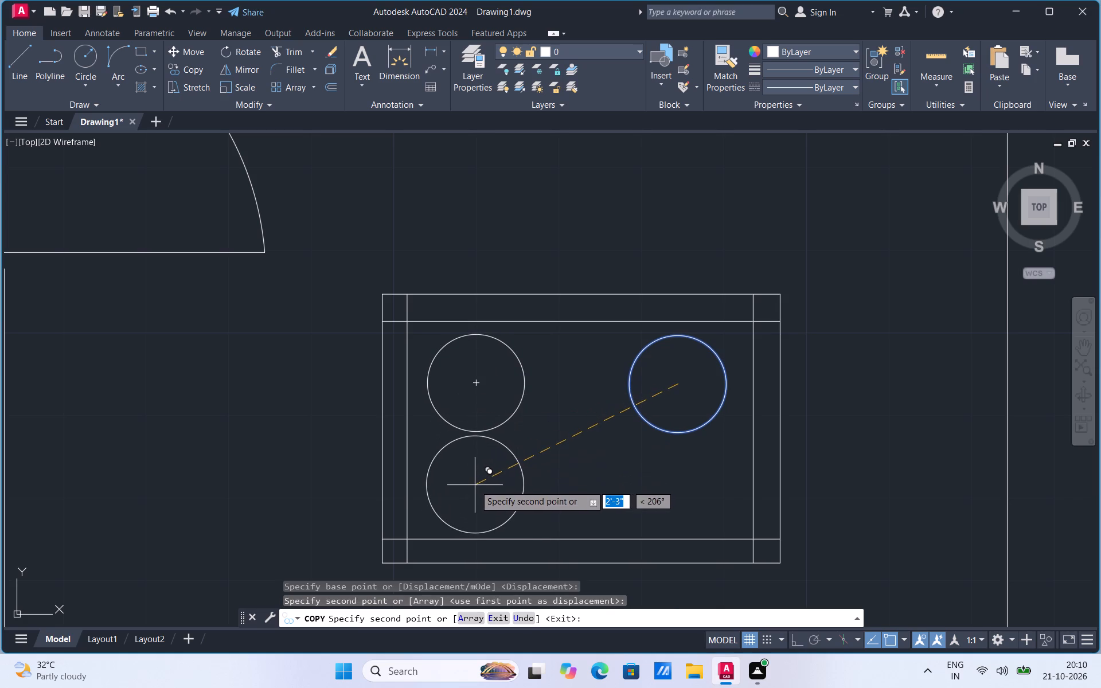
pyautogui.click(475, 485)
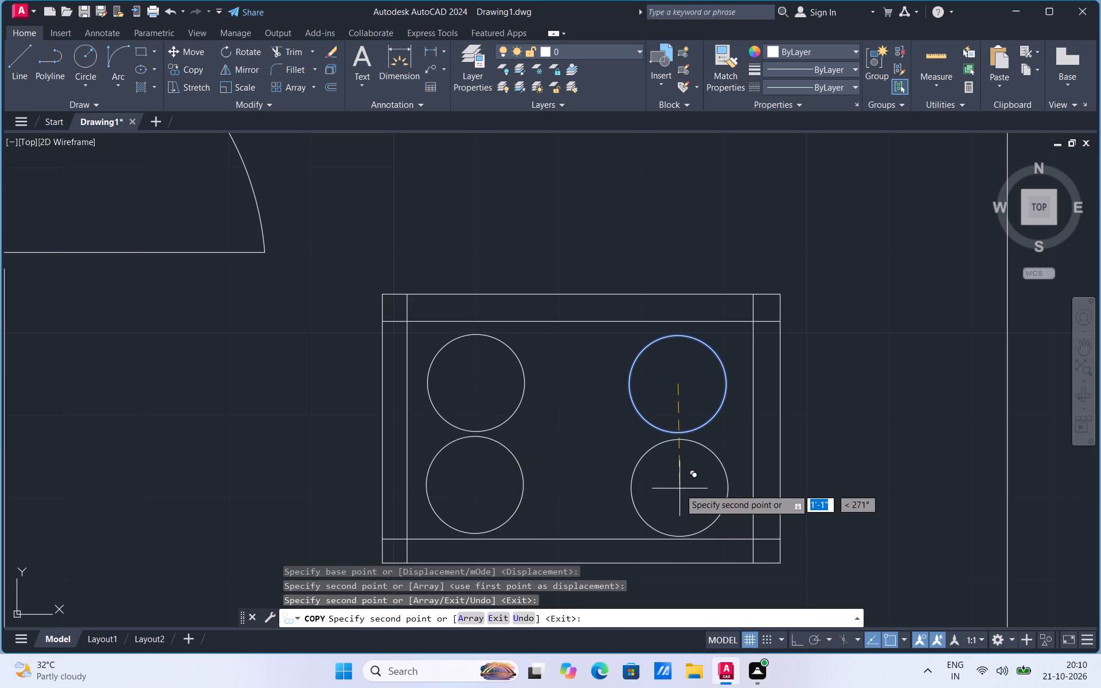
pyautogui.click(679, 489)
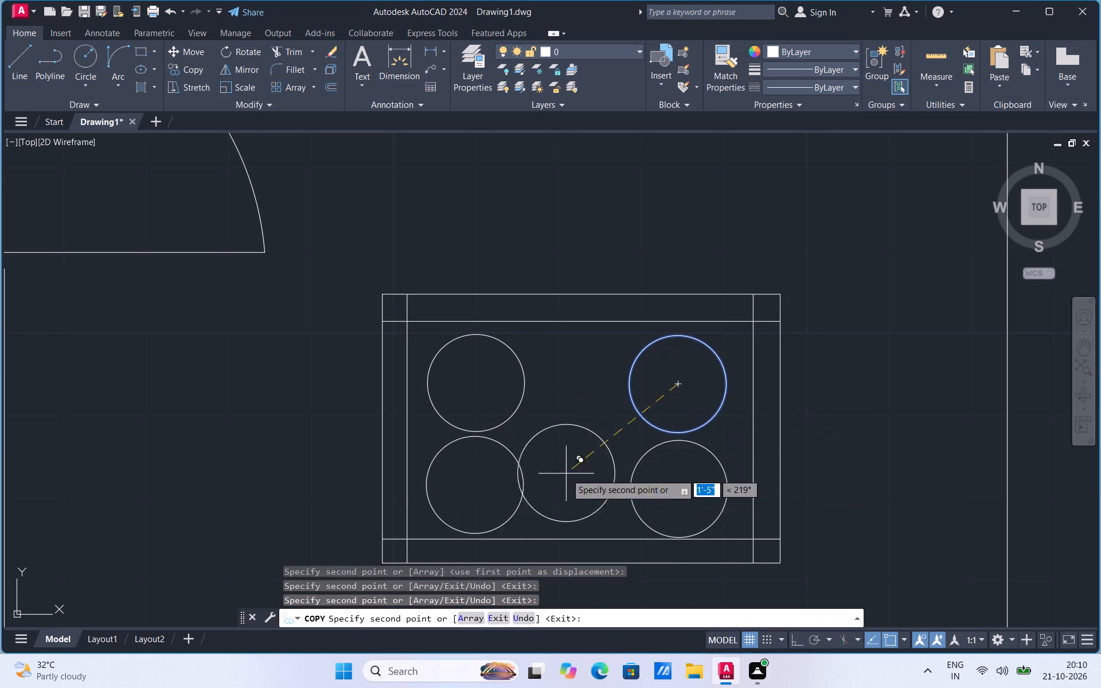
pyautogui.scroll(-2, 580, 530)
pyautogui.press('Escape')
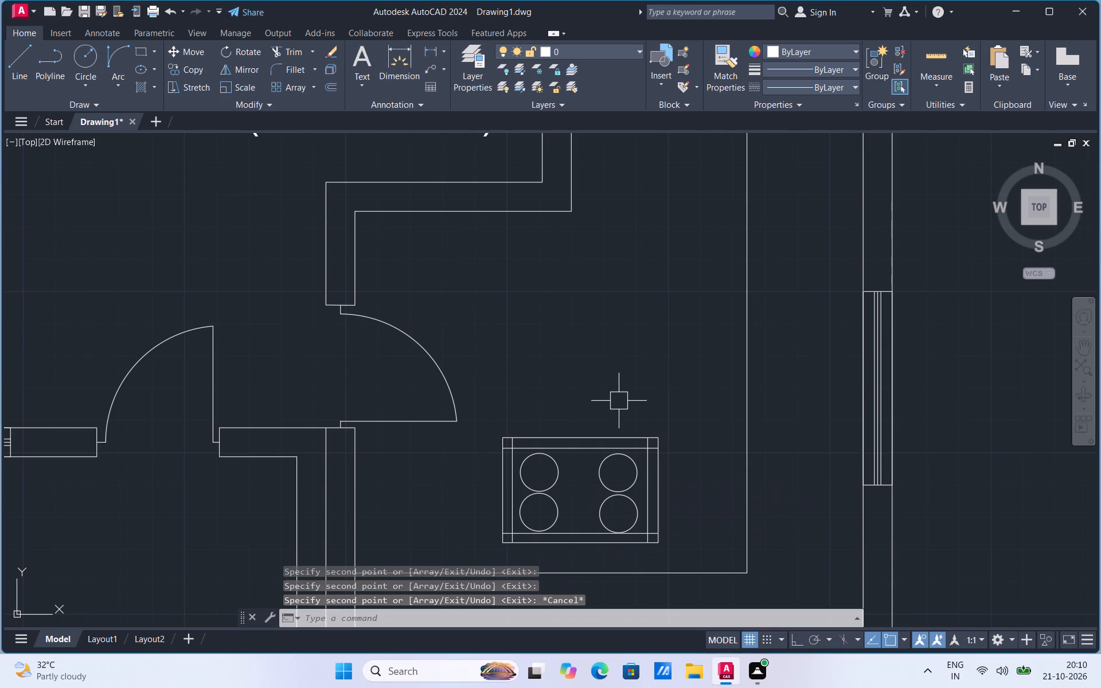
# Move the whole four-burner stove about 3'-7" south onto the southern counter of the southeast room.
pyautogui.scroll(-1, 667, 526)
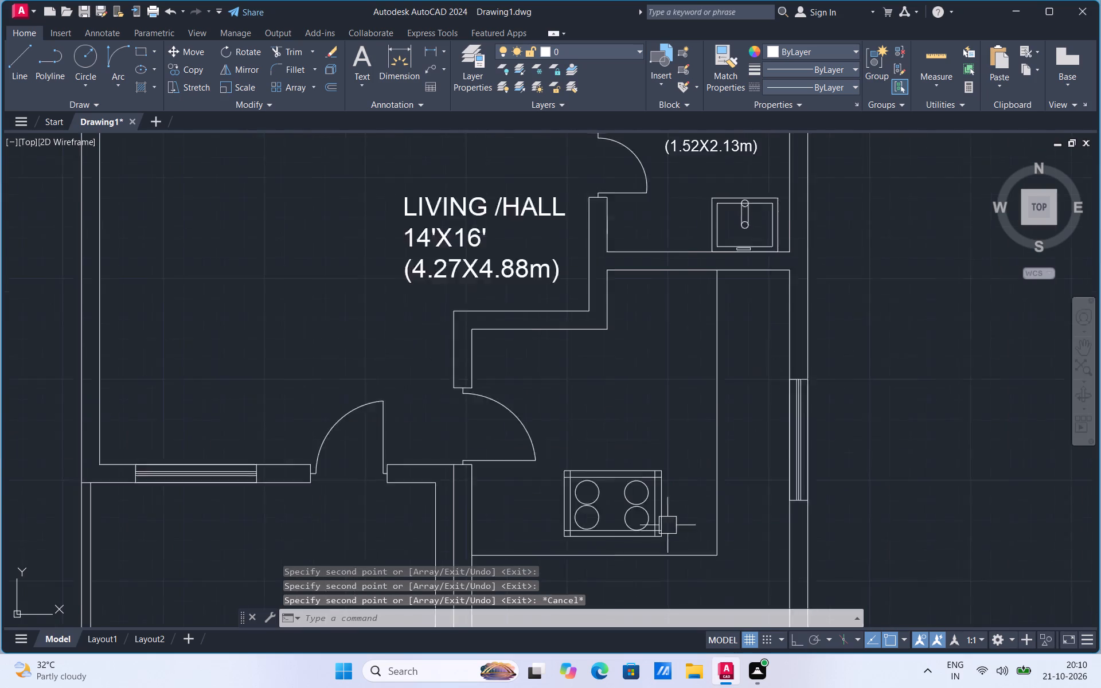
pyautogui.scroll(-1, 669, 522)
pyautogui.scroll(3, 634, 515)
pyautogui.click(522, 532)
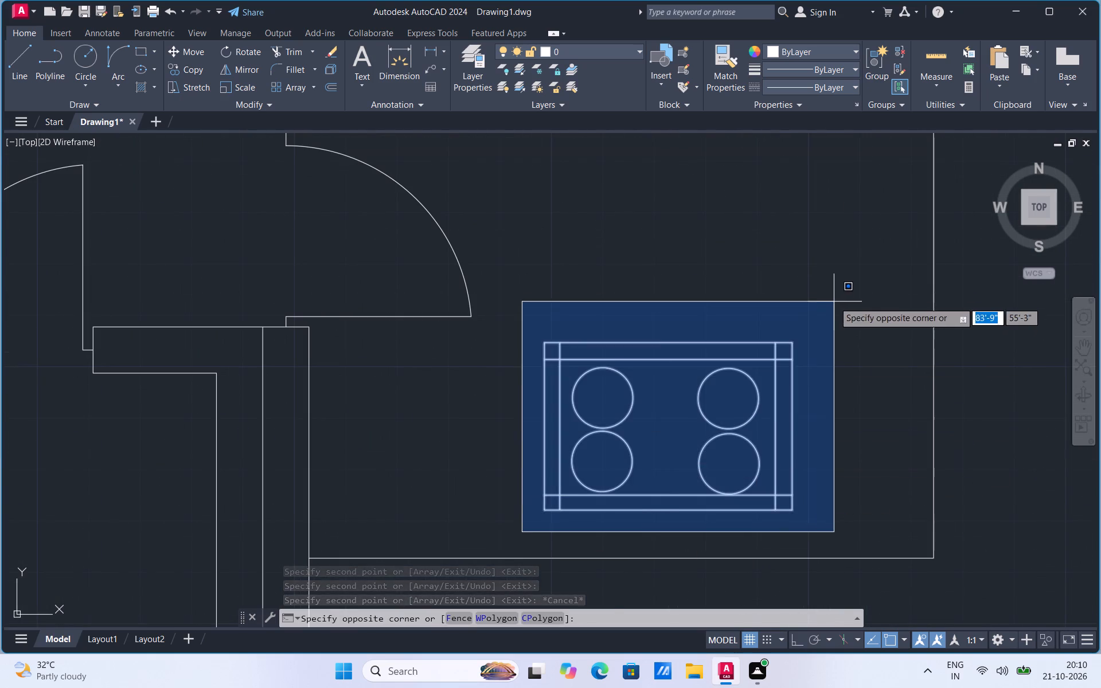
pyautogui.click(835, 297)
pyautogui.rightClick(826, 304)
pyautogui.click(865, 406)
pyautogui.scroll(-3, 737, 227)
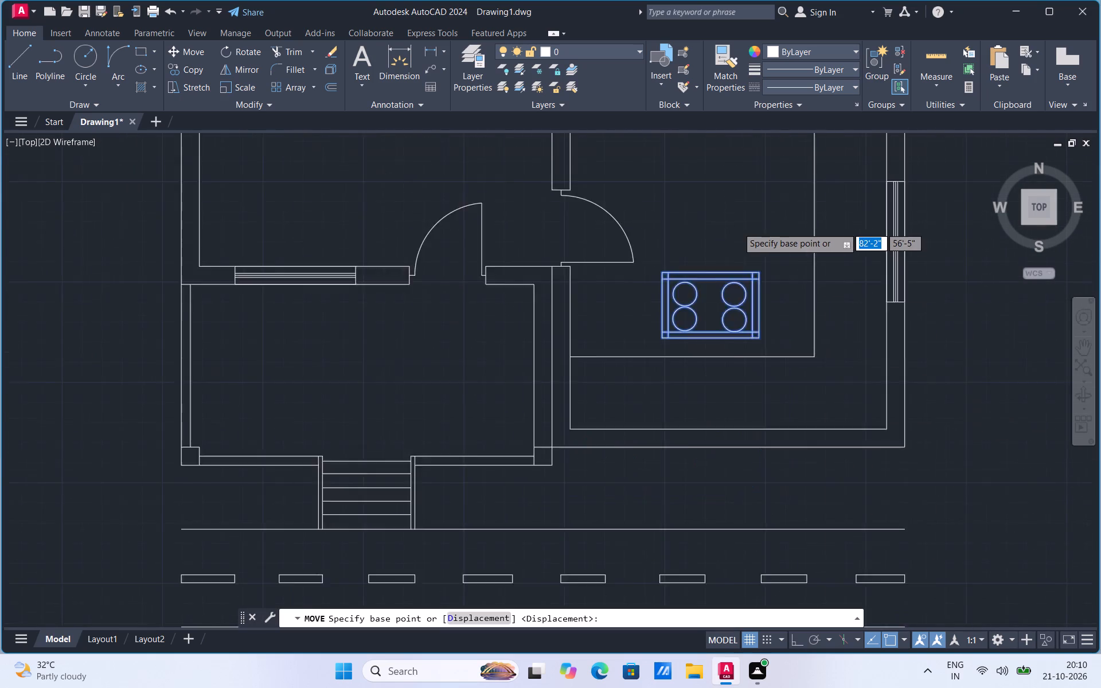
pyautogui.click(724, 266)
pyautogui.scroll(2, 729, 323)
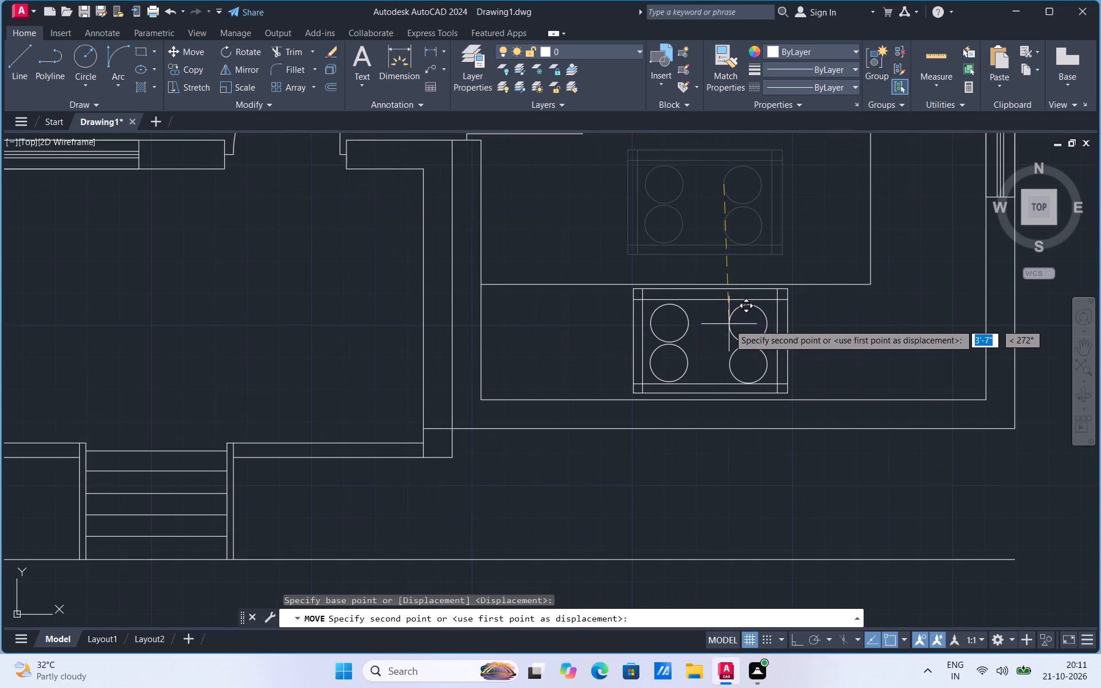
pyautogui.click(729, 324)
pyautogui.scroll(-2, 544, 424)
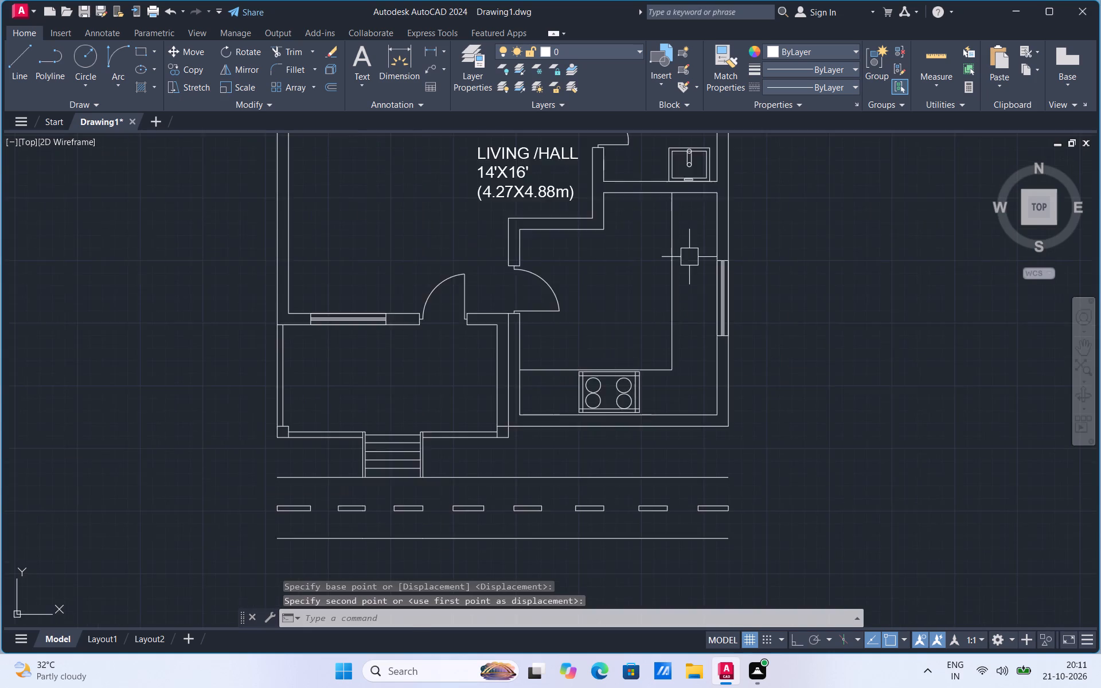
# Draw a rectangle about 2'-6" by 4'-2" for a sink on the eastern counter, beside the east window.
pyautogui.scroll(2, 692, 250)
pyautogui.click(153, 51)
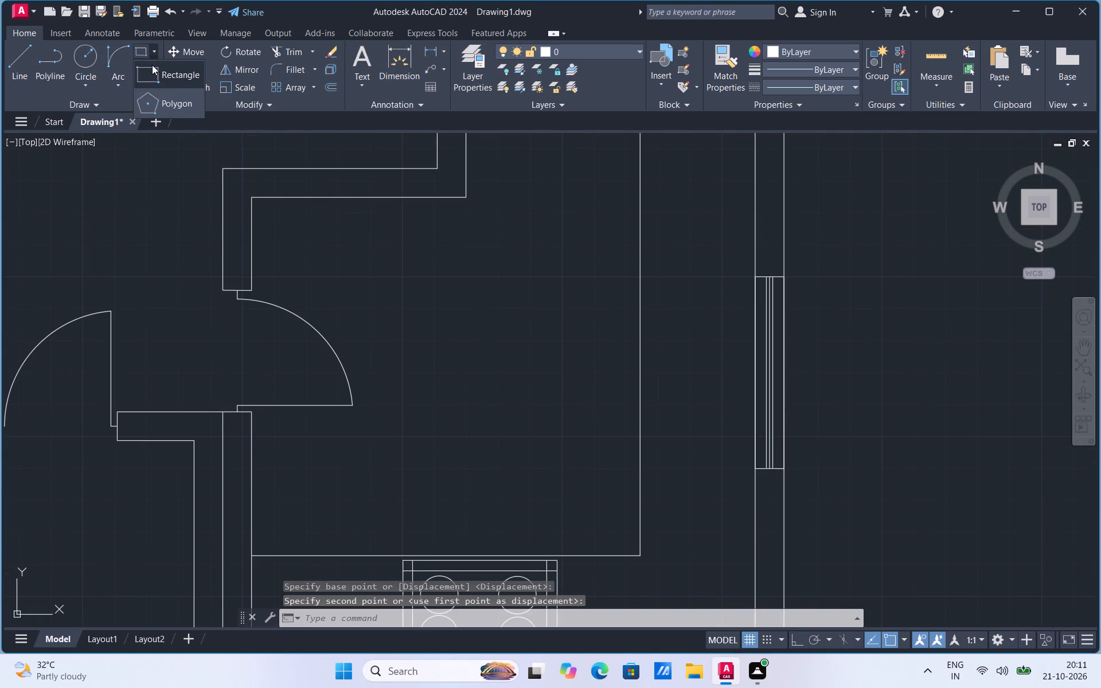
pyautogui.click(149, 73)
pyautogui.scroll(1, 713, 342)
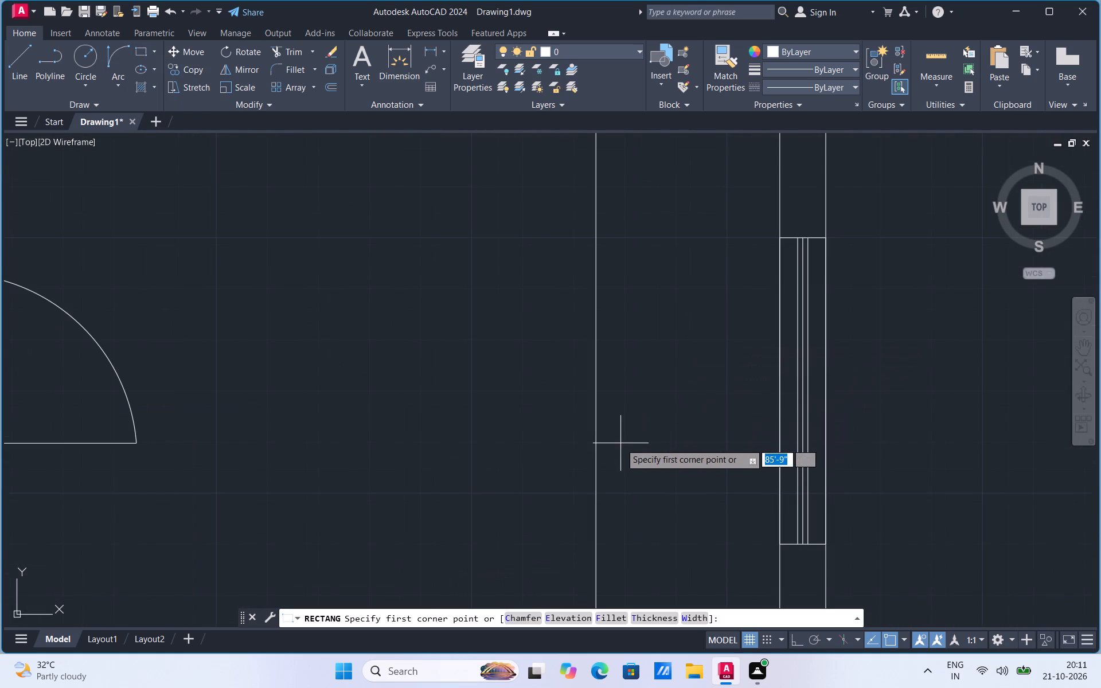
pyautogui.click(613, 450)
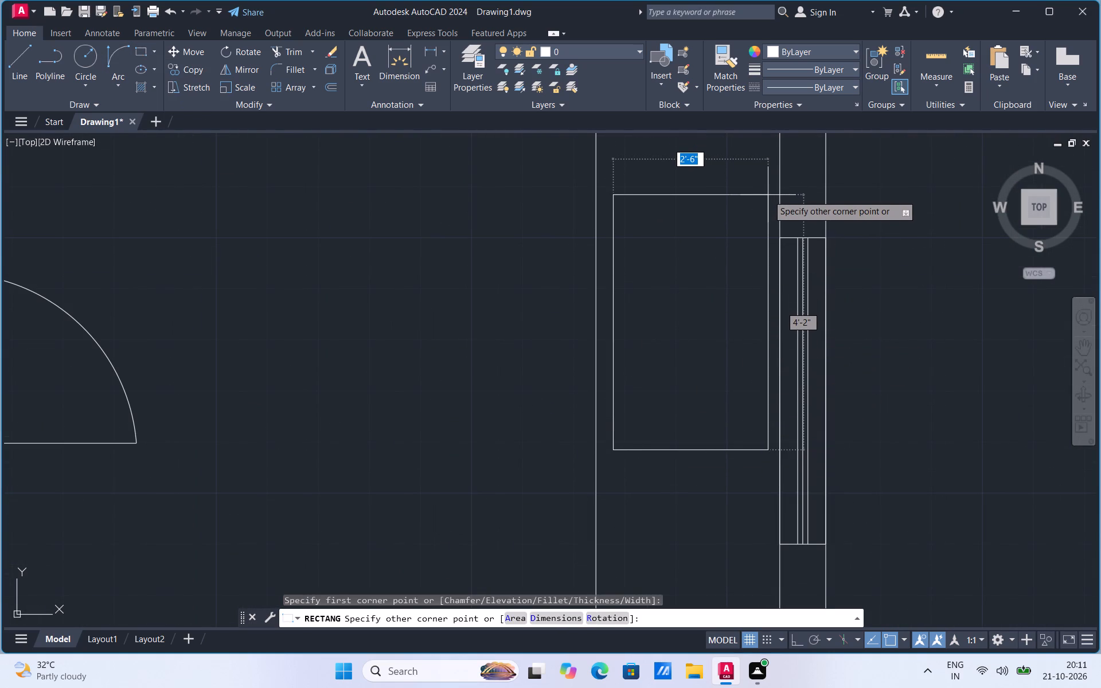
pyautogui.click(768, 195)
# Offset the sink rectangle inward by a short distance picked between two points.
pyautogui.click(721, 197)
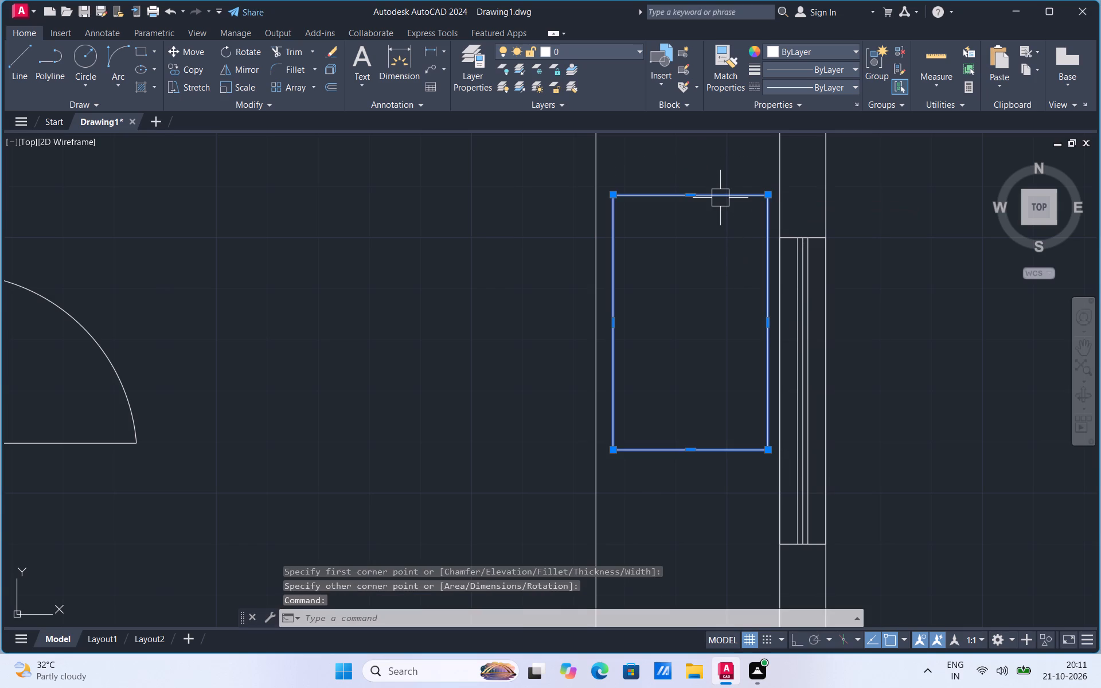
pyautogui.press('o')
pyautogui.click(776, 230)
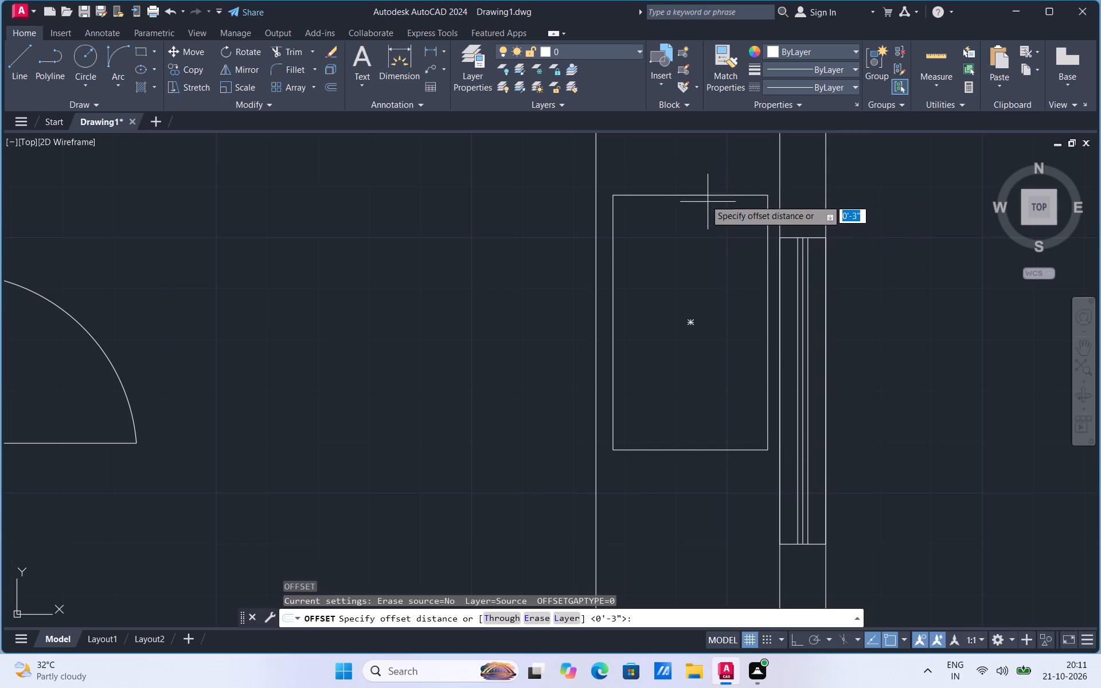
pyautogui.click(689, 197)
pyautogui.click(687, 207)
pyautogui.click(693, 208)
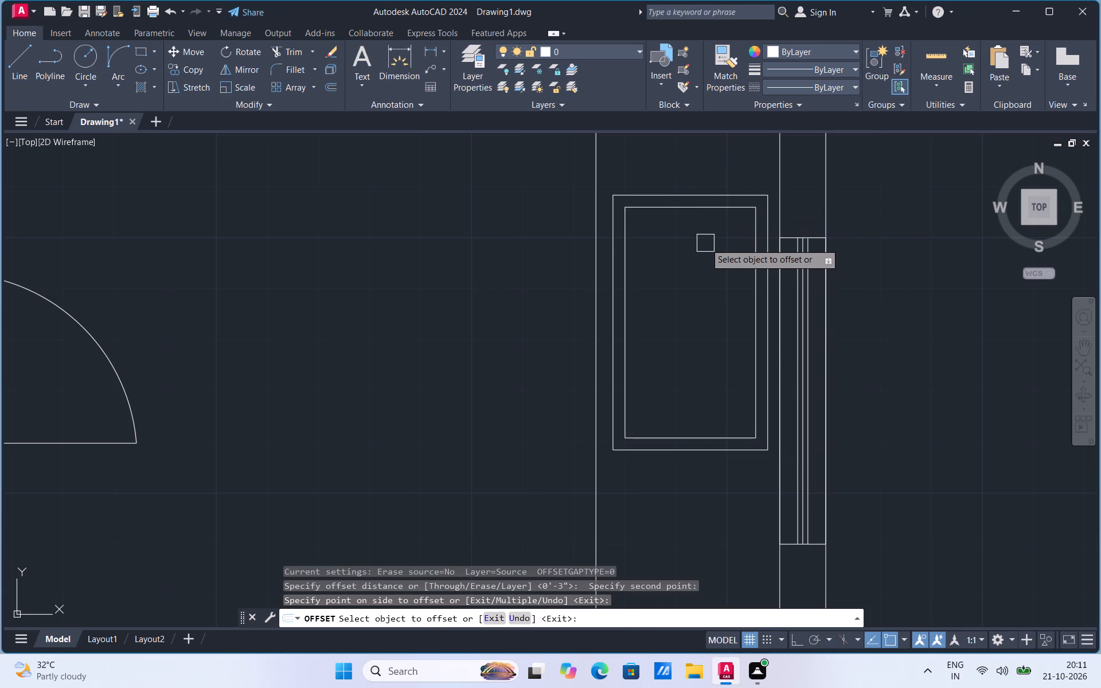
# Draw a drain circle of about 1" radius near the centre of the sink's inner rectangle.
pyautogui.scroll(1, 708, 259)
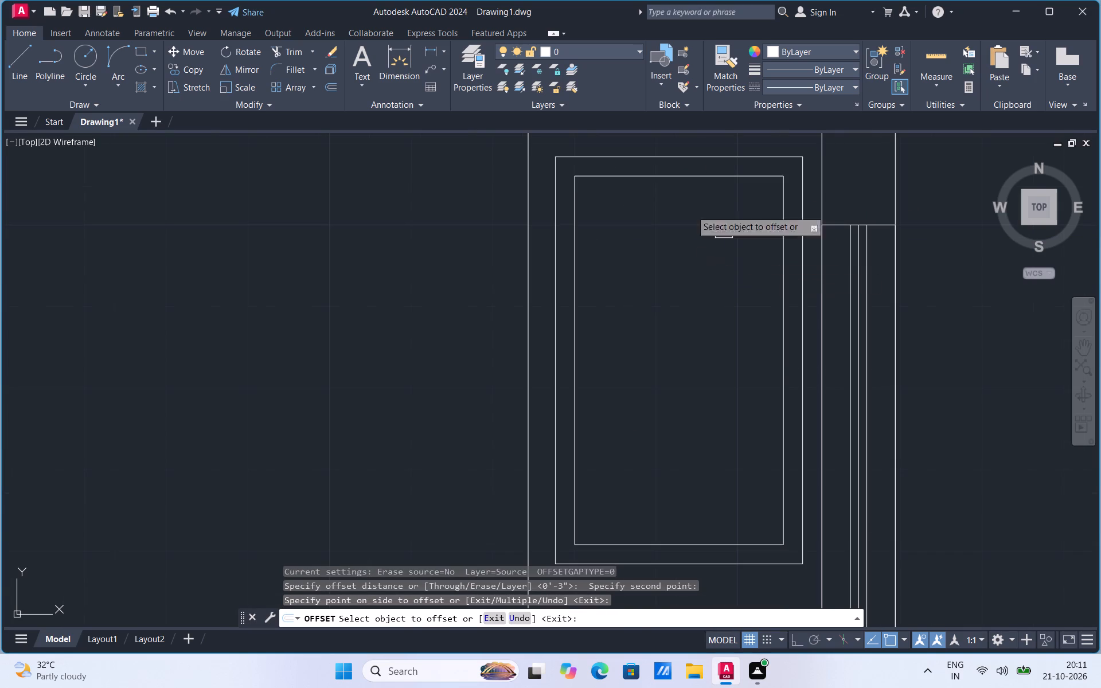
pyautogui.click(83, 84)
pyautogui.click(83, 112)
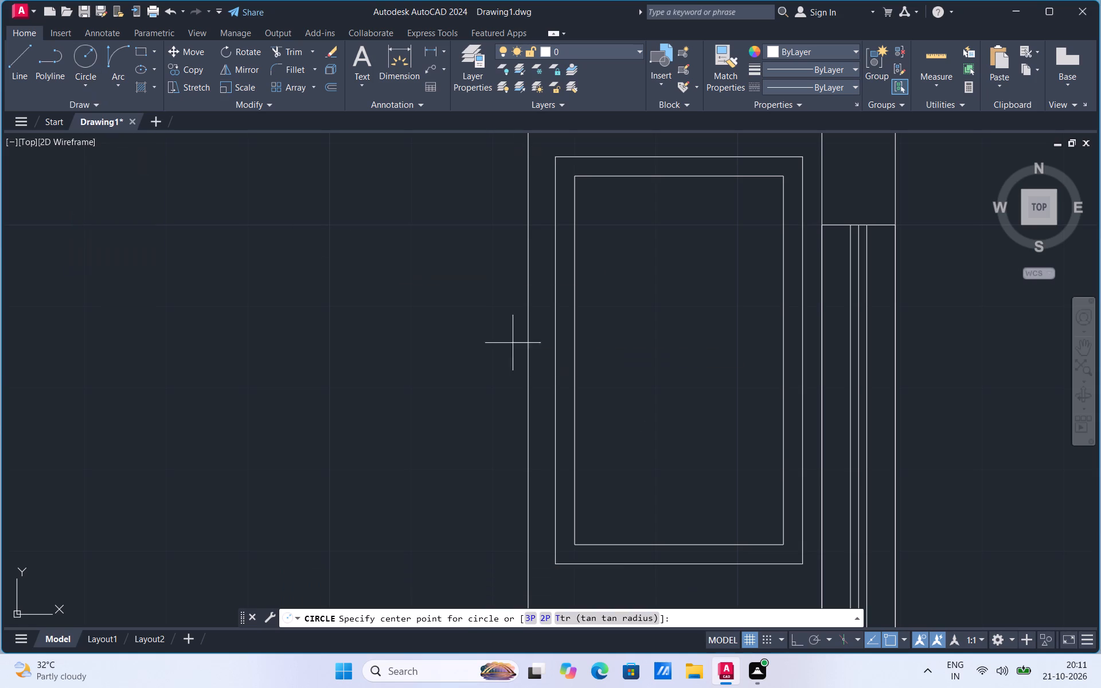
pyautogui.click(678, 359)
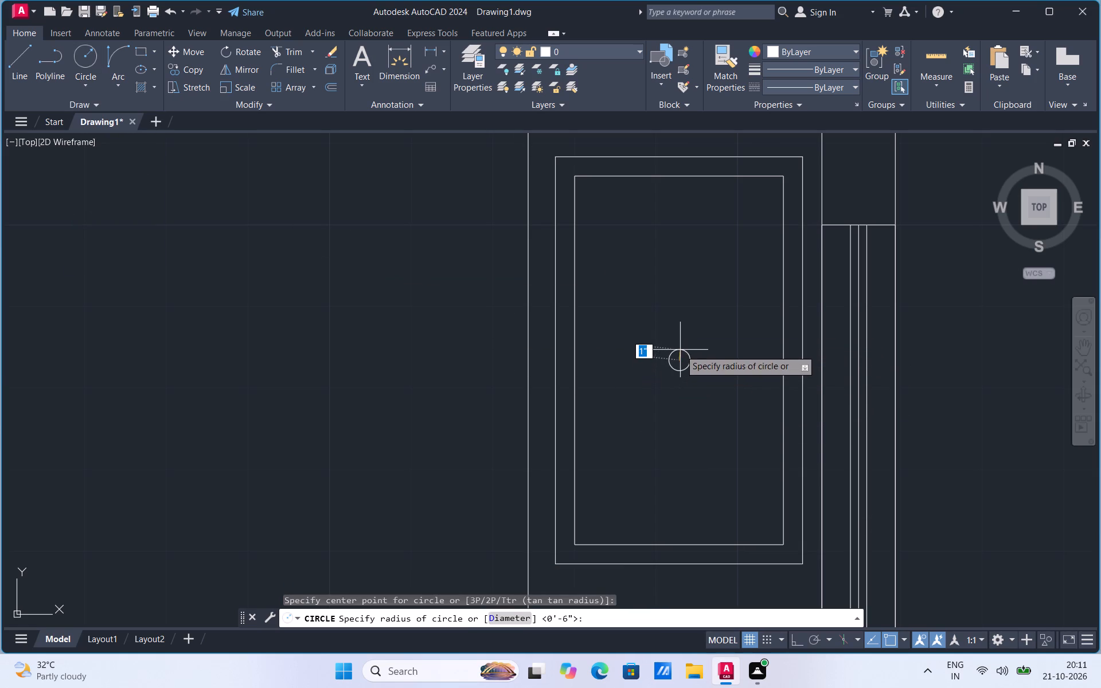
pyautogui.click(680, 350)
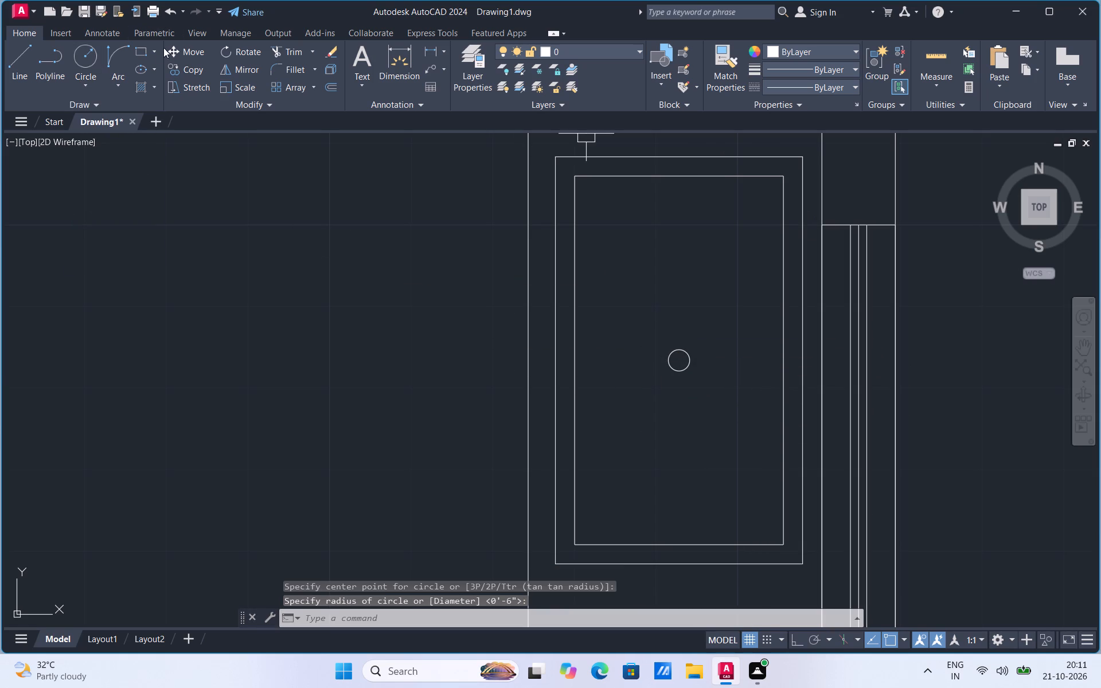
# Draw a narrow tap rectangle about 1" by 10" against the inside of the sink's inner east edge.
pyautogui.click(157, 53)
pyautogui.click(147, 72)
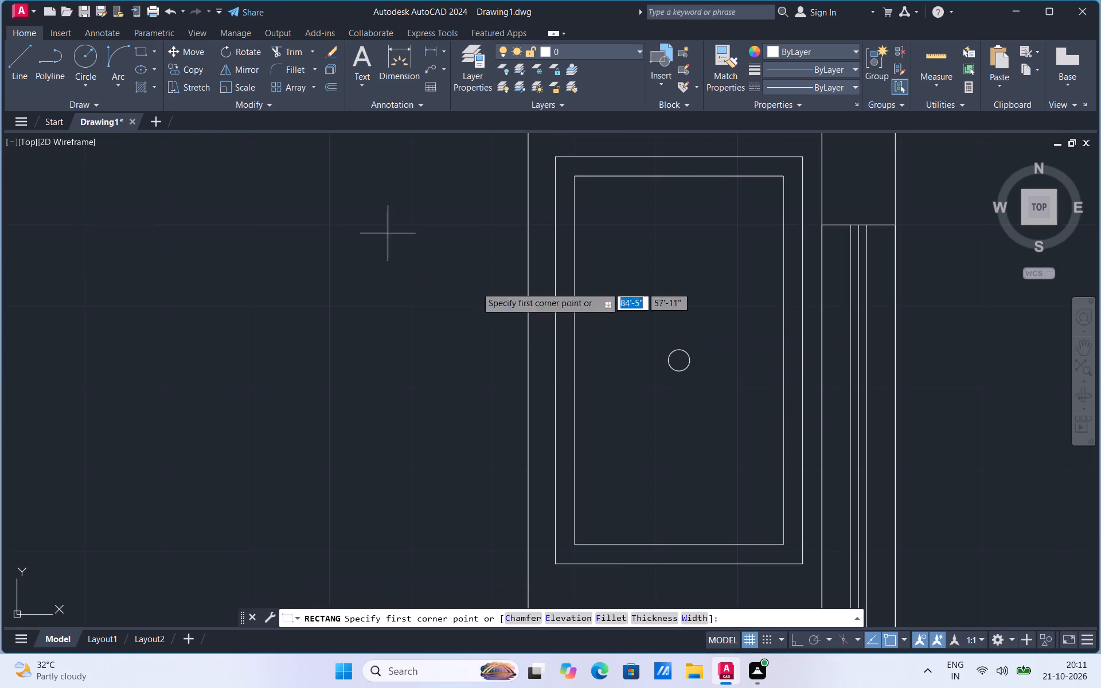
pyautogui.moveTo(779, 397); pyautogui.dragTo(779, 391)
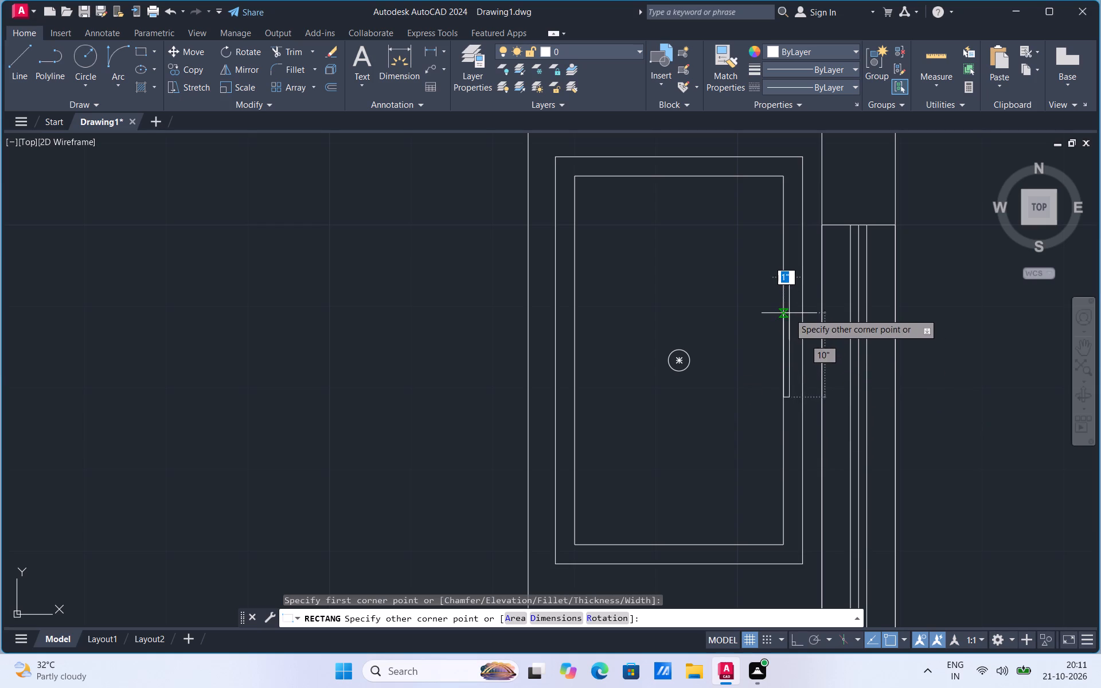
pyautogui.click(772, 312)
# Move the narrow tap rectangle slightly east so it straddles the sink's inner east edge.
pyautogui.click(772, 347)
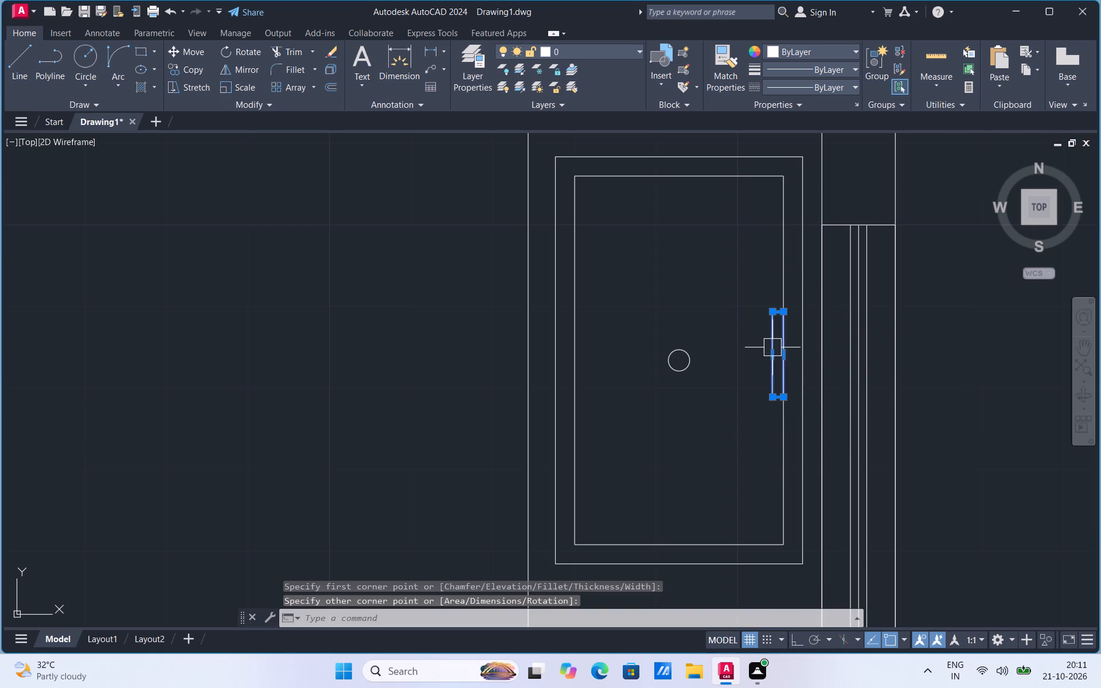
pyautogui.rightClick(772, 347)
pyautogui.click(798, 406)
pyautogui.scroll(1, 780, 347)
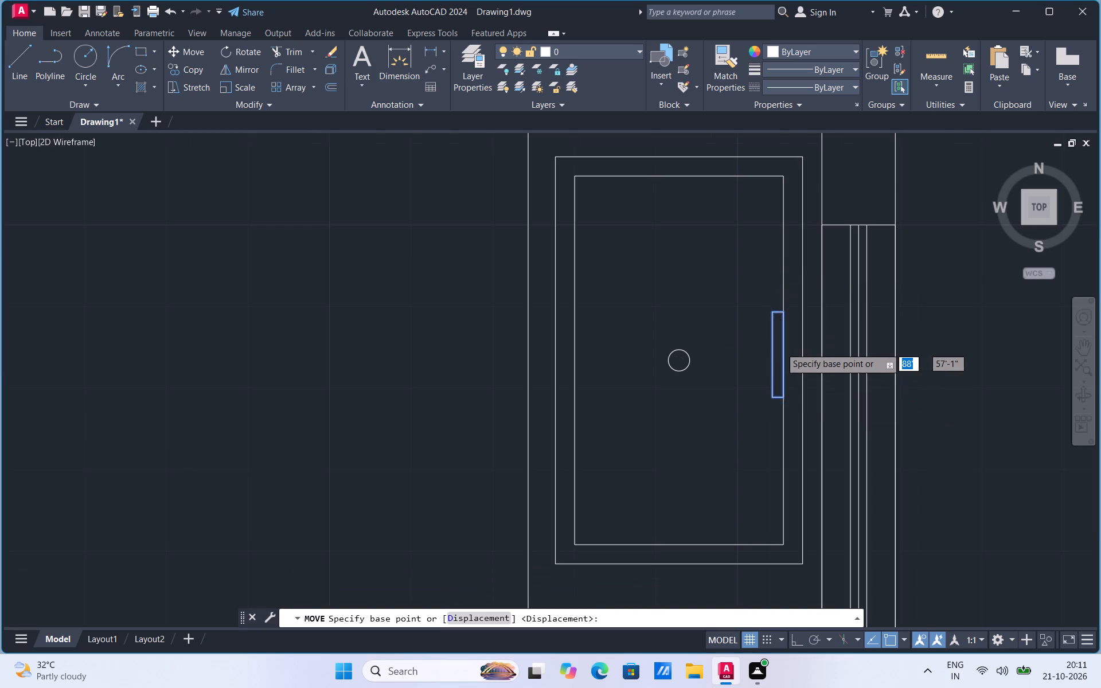
pyautogui.click(777, 351)
pyautogui.click(787, 365)
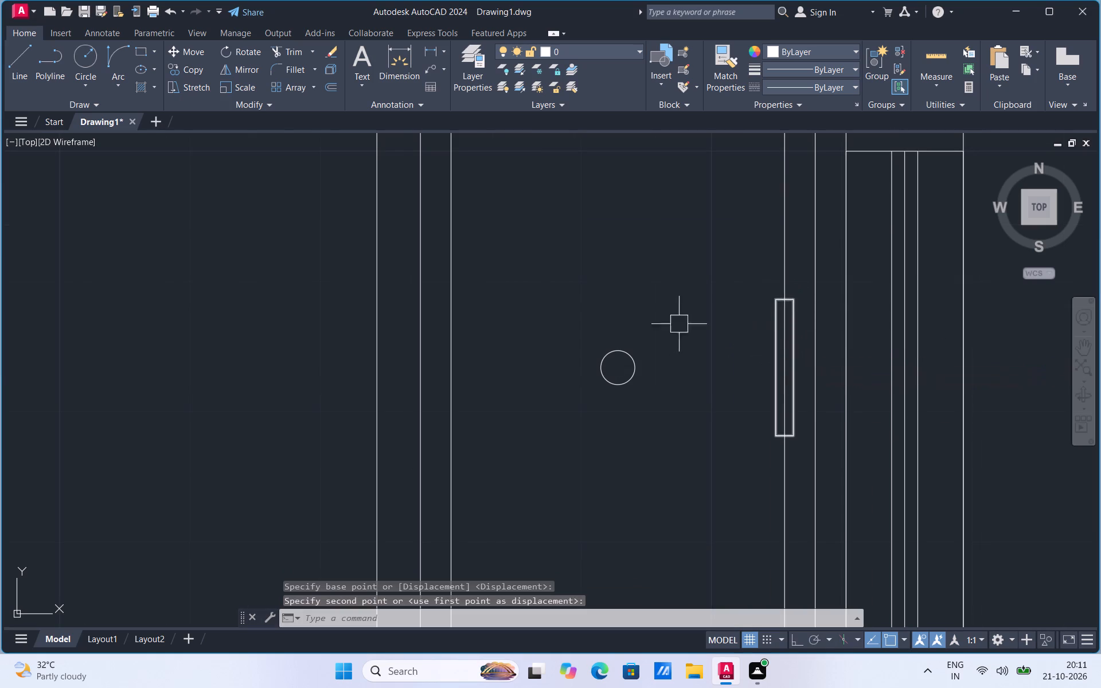
# Draw a horizontal line about 1' long from the north point of the drain circle to the tap rectangle.
pyautogui.click(24, 72)
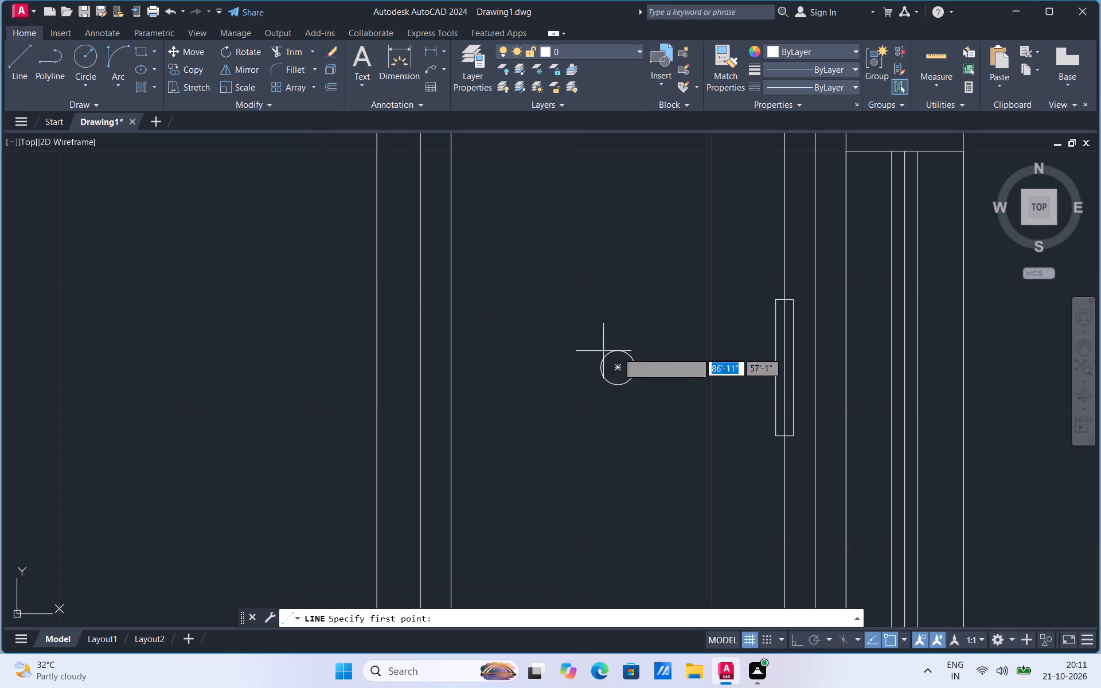
pyautogui.click(624, 351)
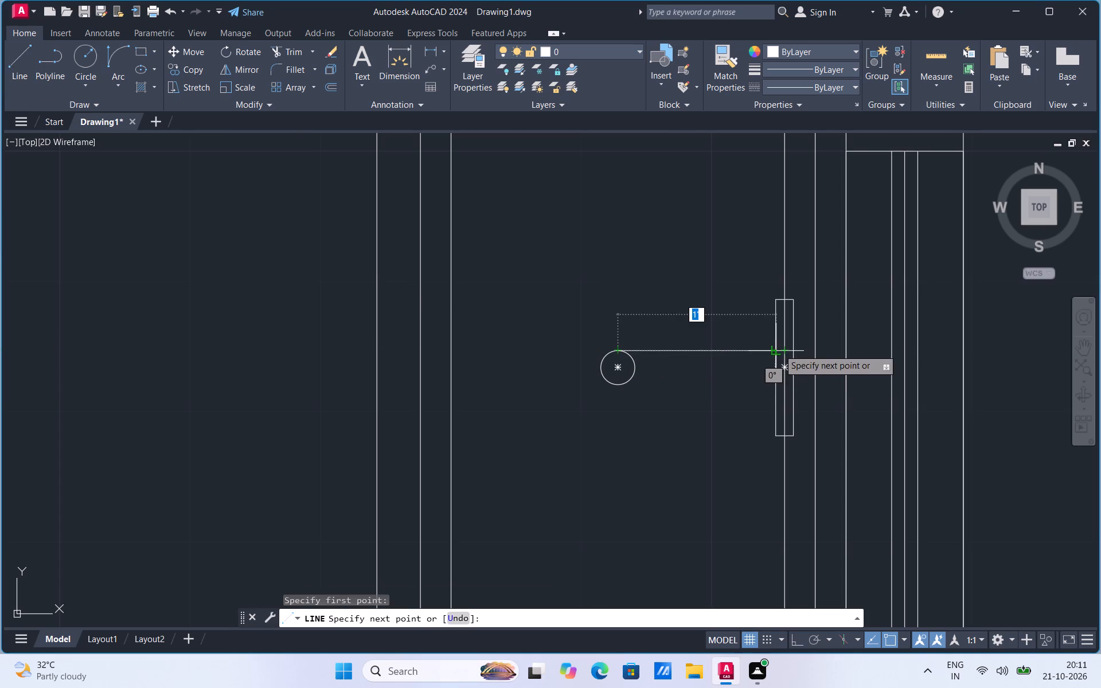
pyautogui.click(779, 349)
pyautogui.press('Escape')
# Copy the horizontal spout line from the north point of the drain circle to its south point.
pyautogui.click(684, 354)
pyautogui.rightClick(684, 354)
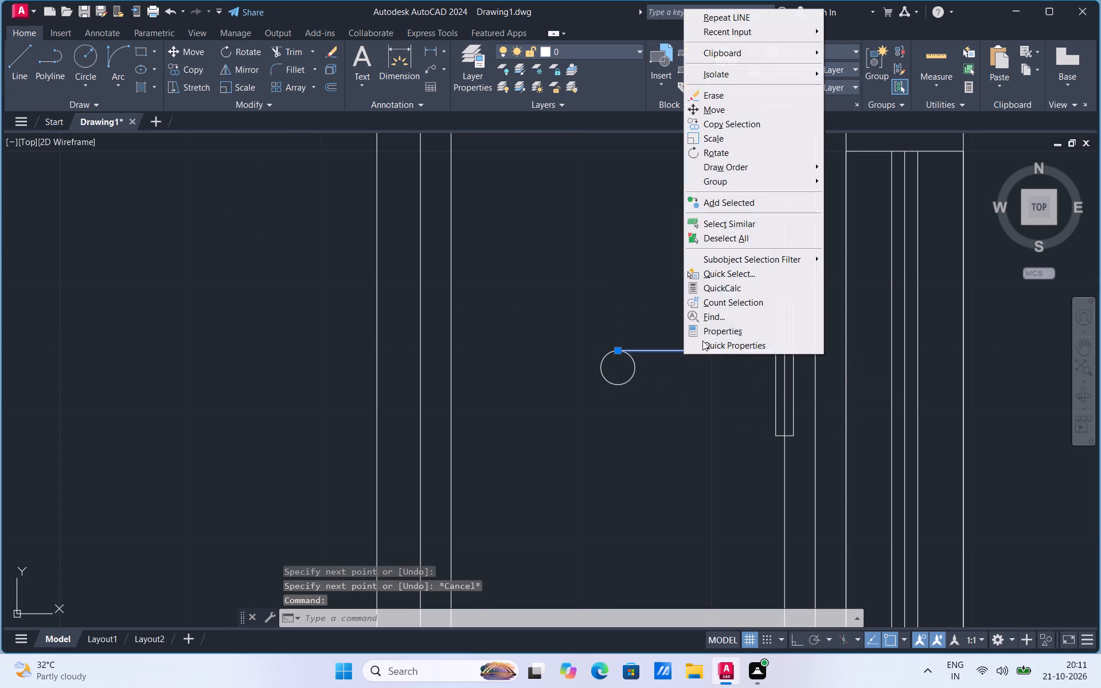
pyautogui.click(736, 126)
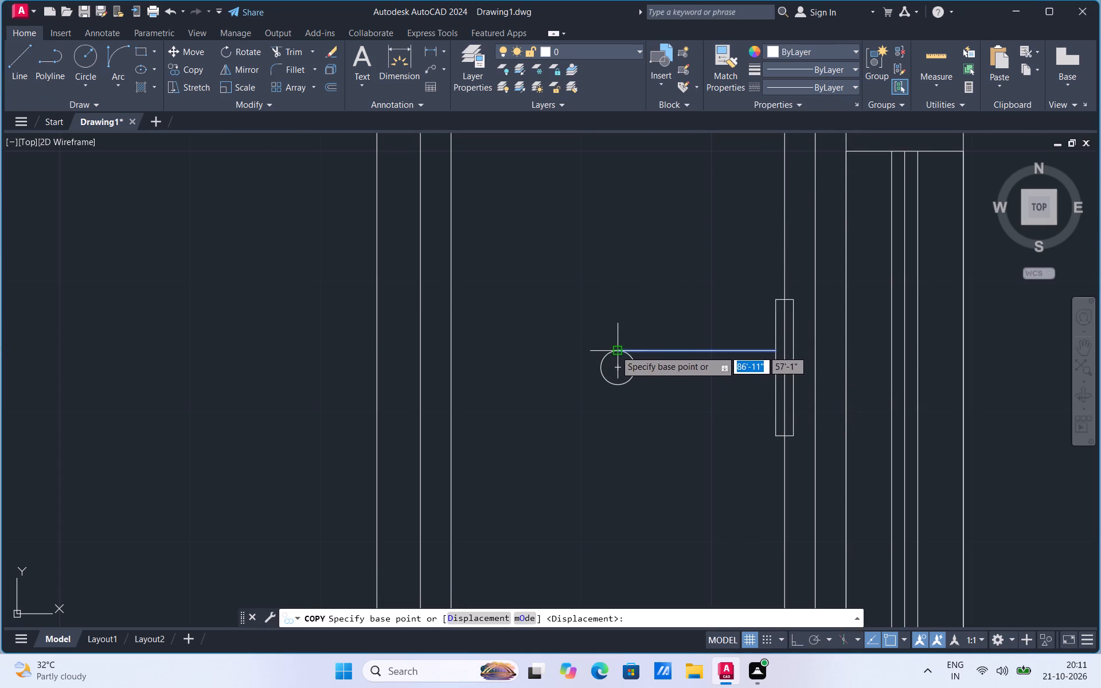
pyautogui.click(615, 350)
pyautogui.click(618, 382)
pyautogui.press('Escape')
# Create a multiline text label reading KITCHEN in the open floor area of the kitchen.
pyautogui.scroll(-2, 749, 322)
pyautogui.scroll(-3, 839, 351)
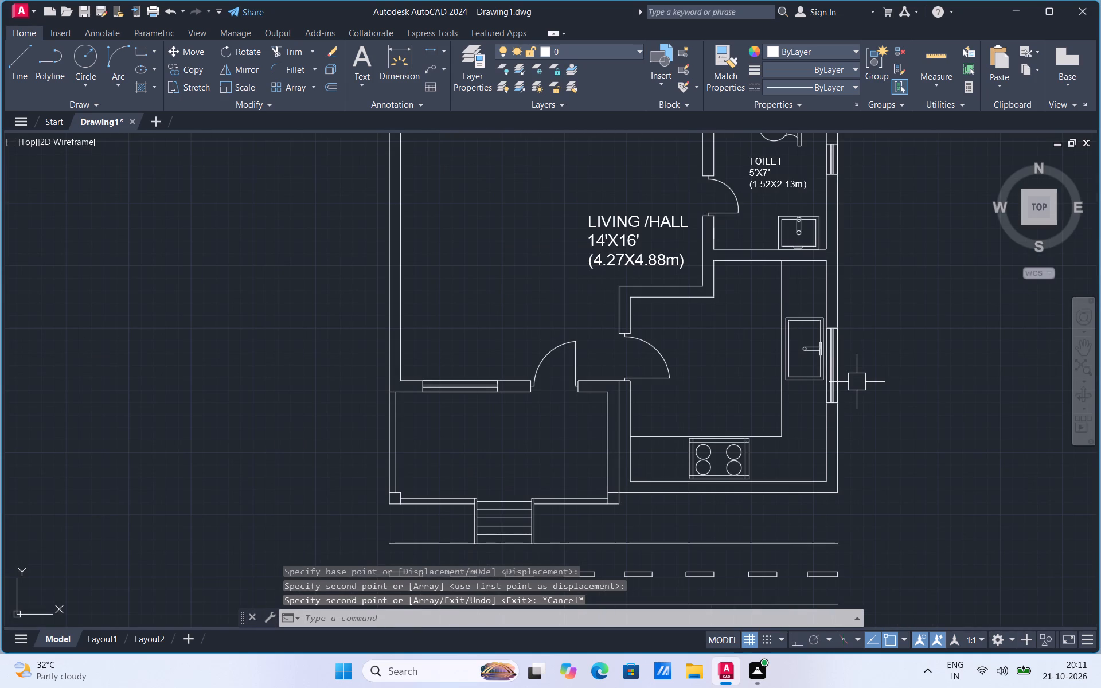
pyautogui.click(363, 86)
pyautogui.click(381, 112)
pyautogui.click(684, 345)
pyautogui.click(756, 376)
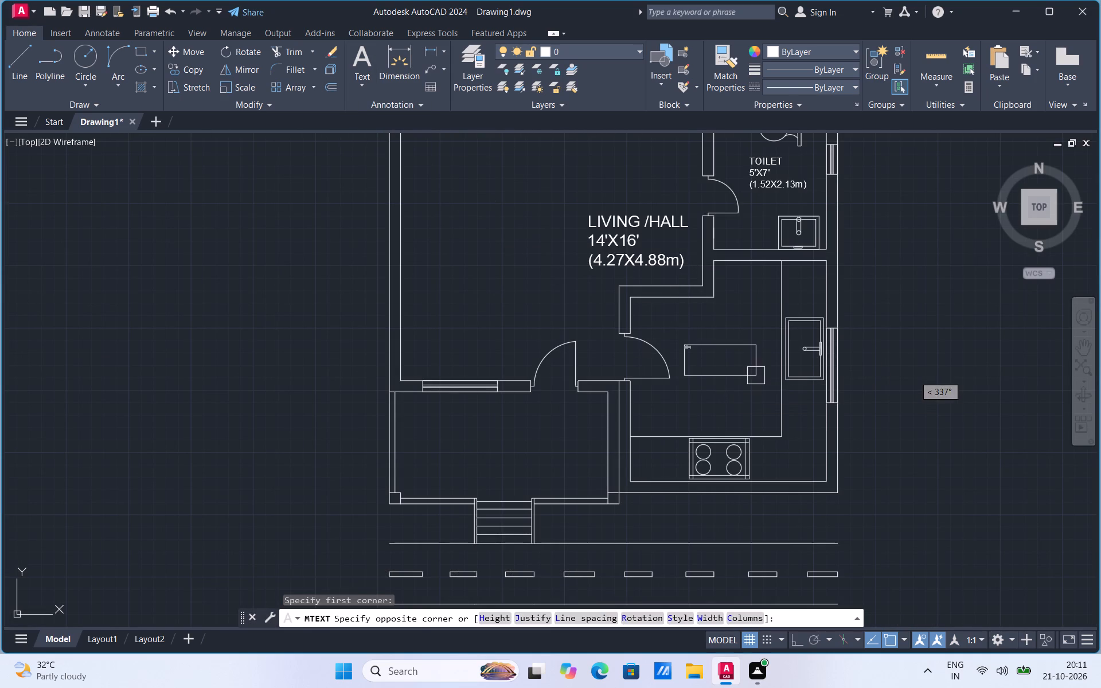
pyautogui.write('kitchen')
pyautogui.press('BackSpace')
pyautogui.press('BackSpace')
pyautogui.press('BackSpace')
pyautogui.press('BackSpace')
pyautogui.press('BackSpace')
pyautogui.press('BackSpace')
pyautogui.press('BackSpace')
pyautogui.press('BackSpace')
pyautogui.press('BackSpace')
pyautogui.press('BackSpace')
pyautogui.press('BackSpace')
pyautogui.press('BackSpace')
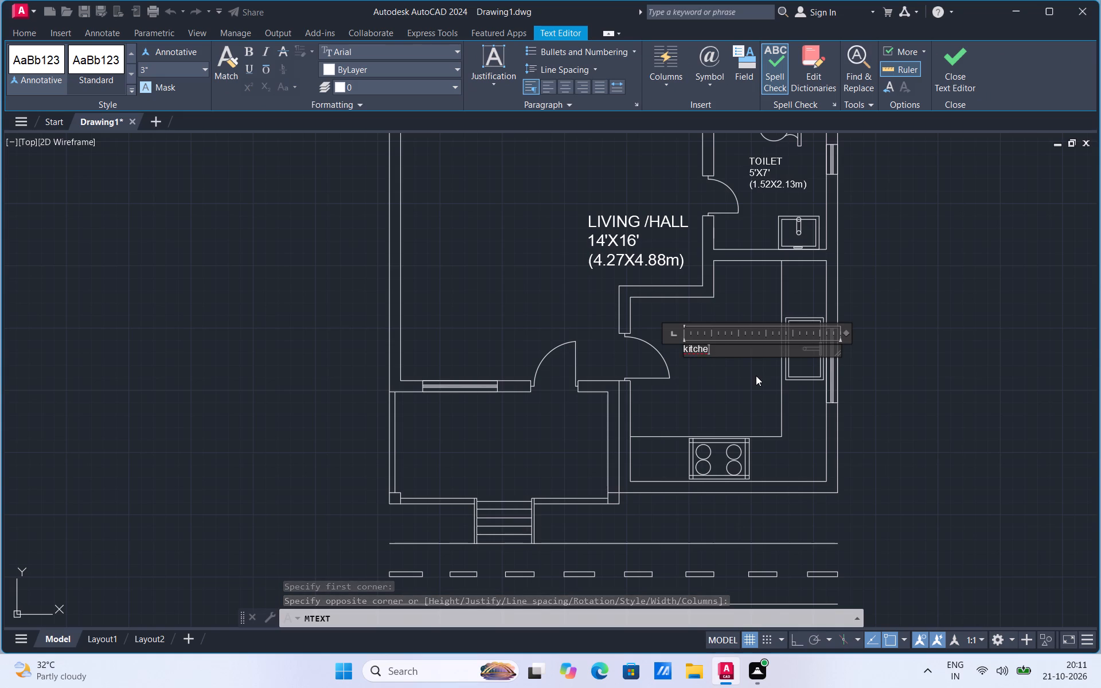
pyautogui.write('KITCHEN')
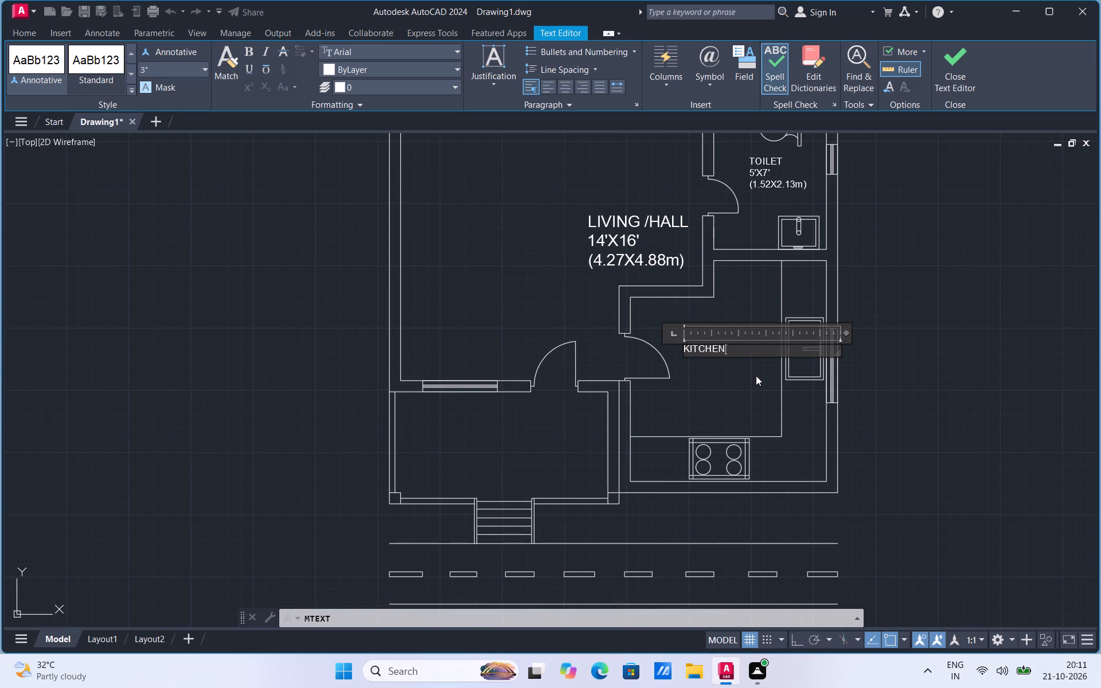
# Add the lines 8'X10' and (2.44x3.05m) below KITCHEN and finish the label.
pyautogui.press('Return')
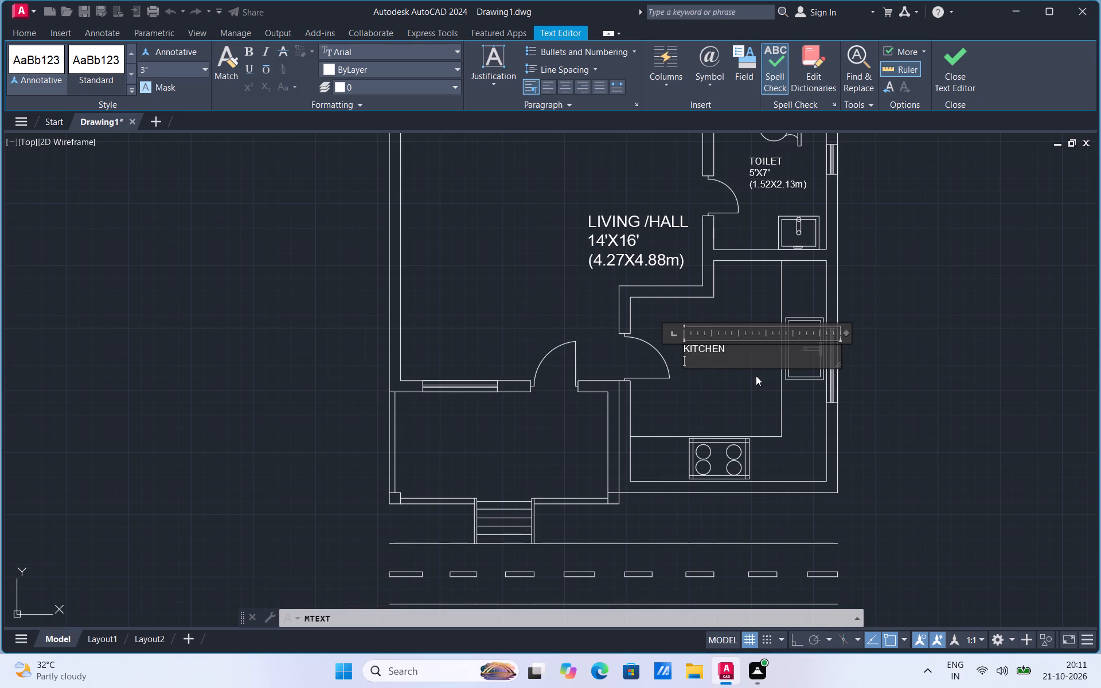
pyautogui.write("8'X10'")
pyautogui.press('Return')
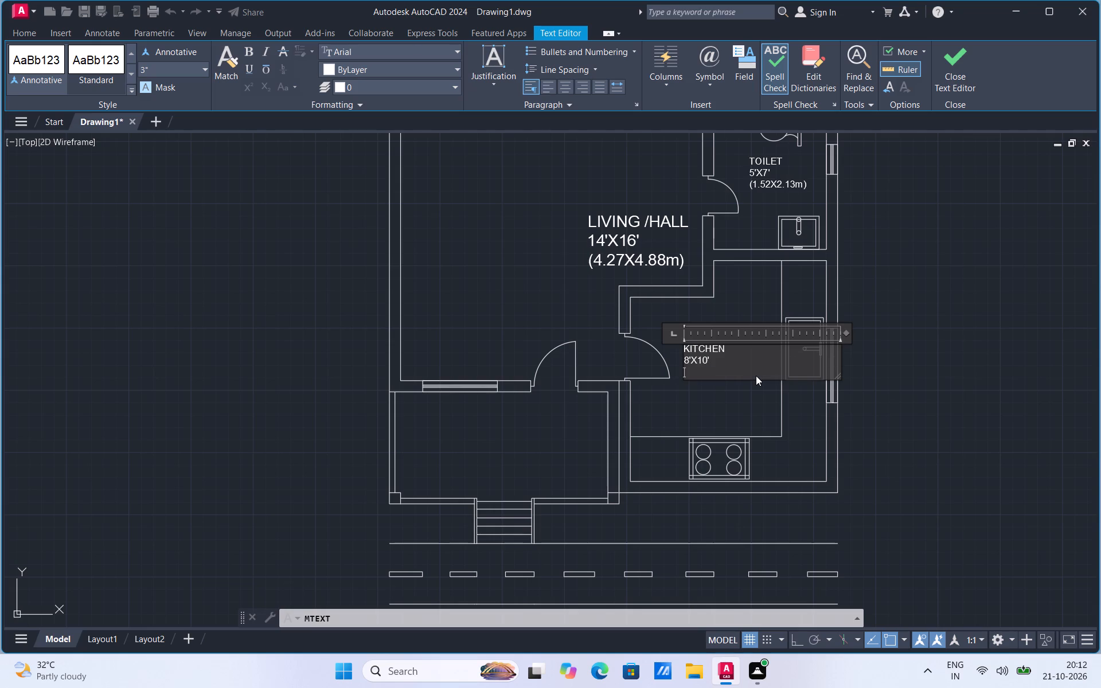
pyautogui.hotkey('shift', '(')
pyautogui.write('2.44')
pyautogui.write('x3.05')
pyautogui.press('m')
pyautogui.hotkey('shift', ')')
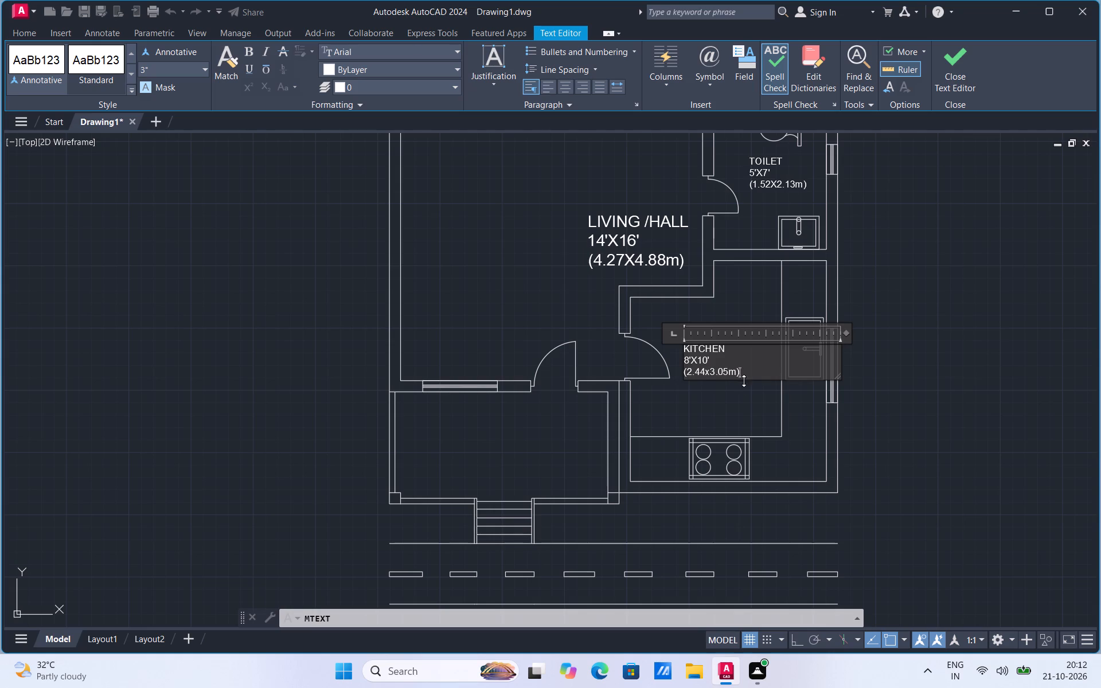
pyautogui.click(736, 390)
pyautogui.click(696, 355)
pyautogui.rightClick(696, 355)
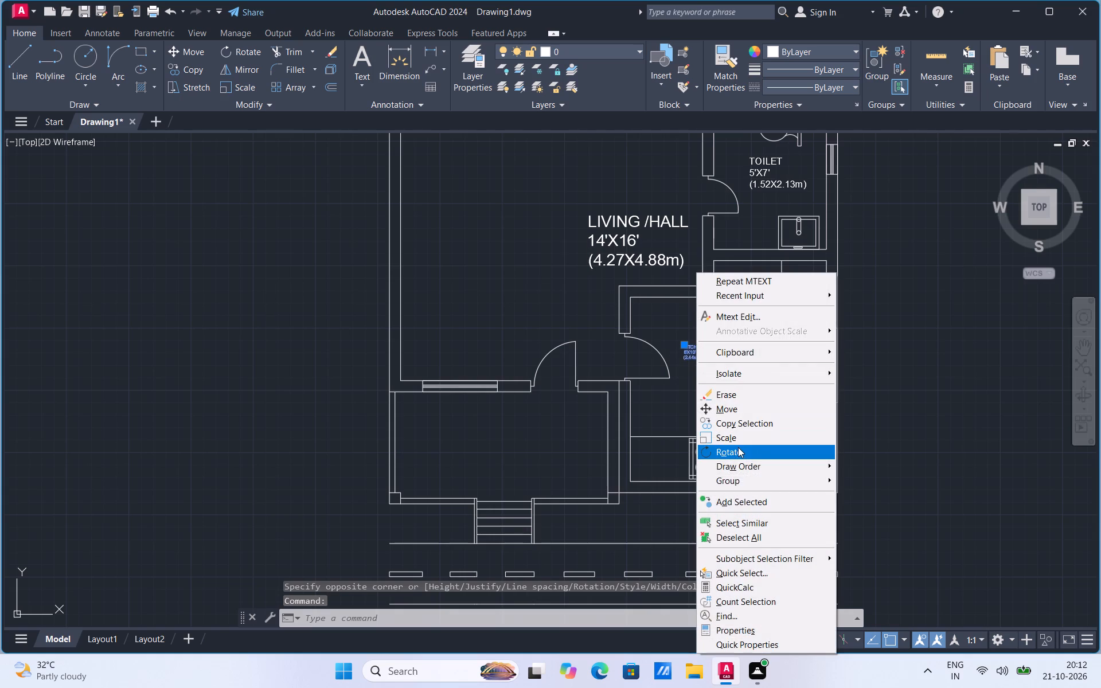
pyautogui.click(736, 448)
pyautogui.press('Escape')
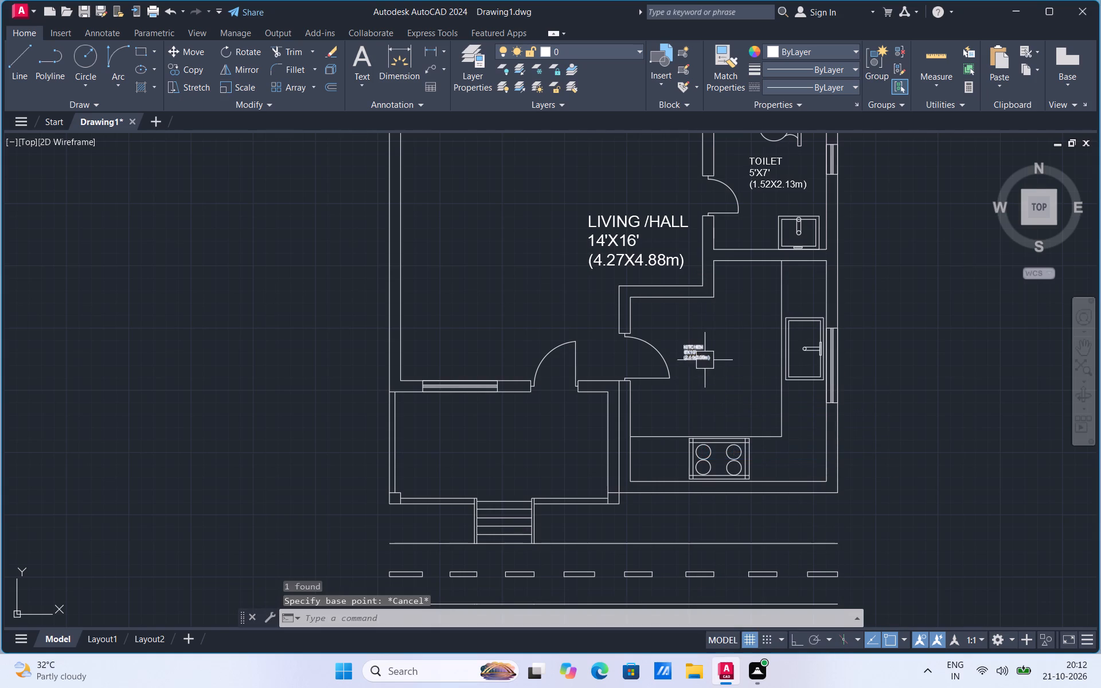
# Scale up the small kitchen label freehand to roughly the toilet label's text size.
pyautogui.click(705, 359)
pyautogui.rightClick(705, 359)
pyautogui.click(740, 436)
pyautogui.click(716, 369)
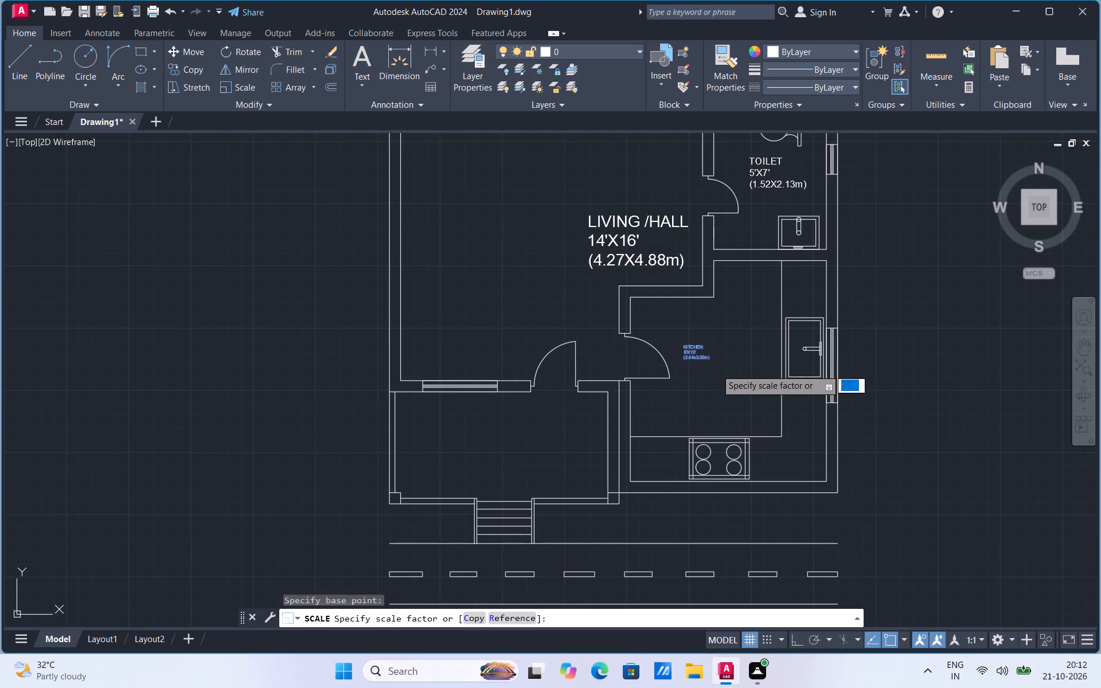
pyautogui.click(784, 417)
# Move the kitchen label clear of the door swing into the middle of the kitchen floor.
pyautogui.click(702, 349)
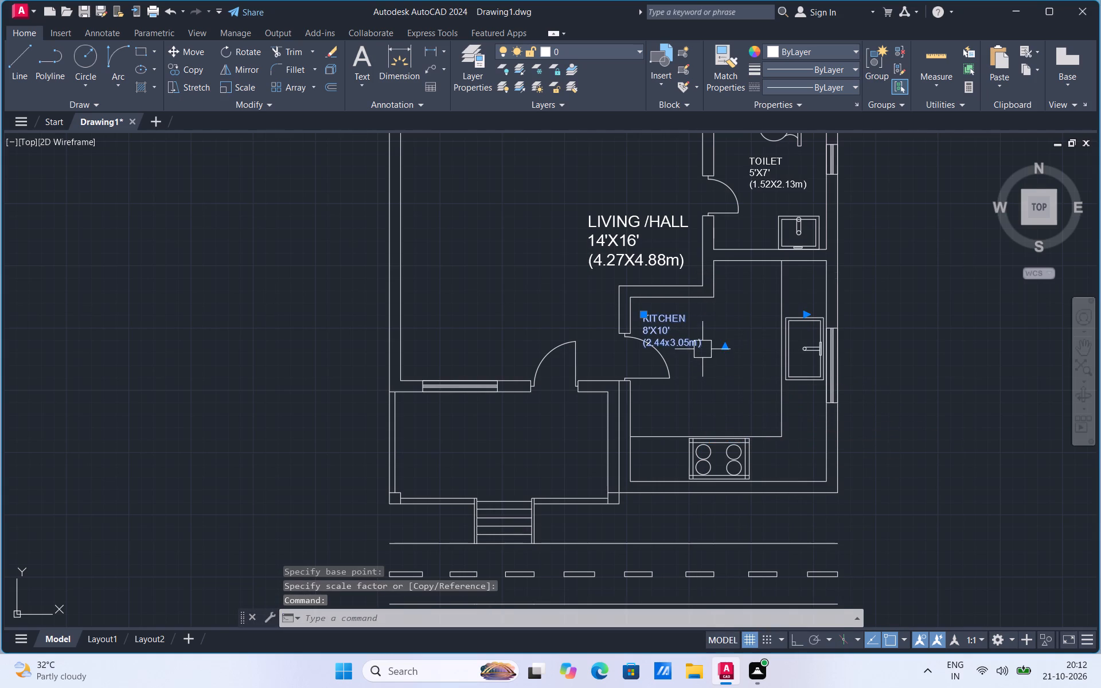
pyautogui.rightClick(702, 349)
pyautogui.click(748, 406)
pyautogui.click(673, 355)
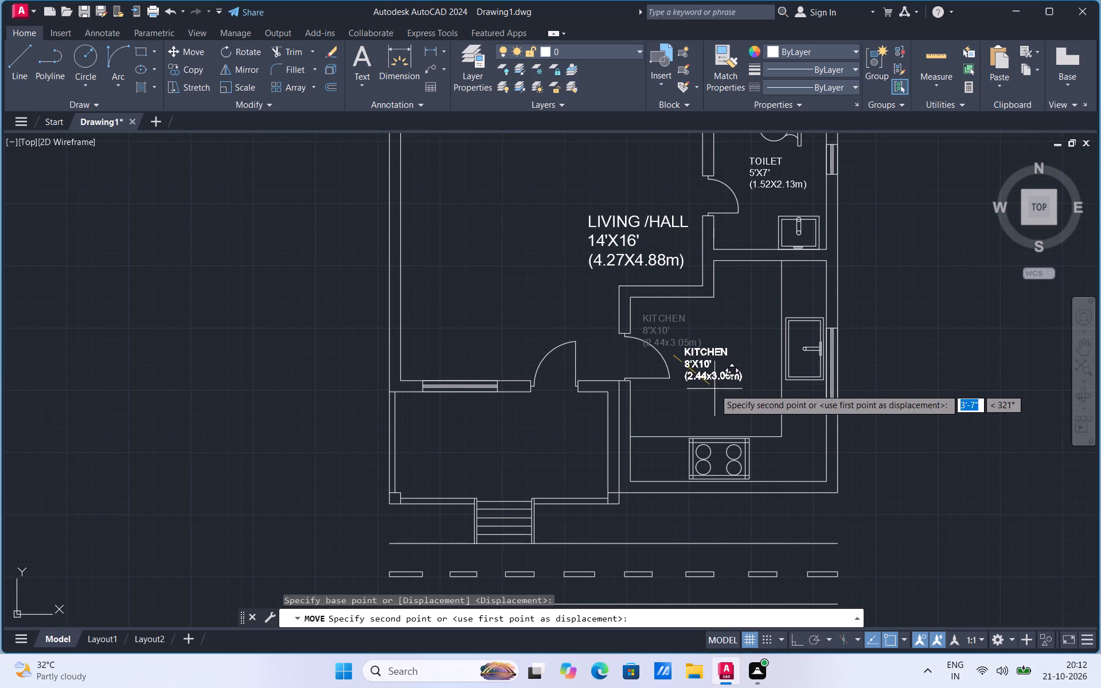
pyautogui.click(715, 387)
# Scale the kitchen label up further so it fills the space between the door swing and the sink counter.
pyautogui.click(733, 379)
pyautogui.rightClick(733, 379)
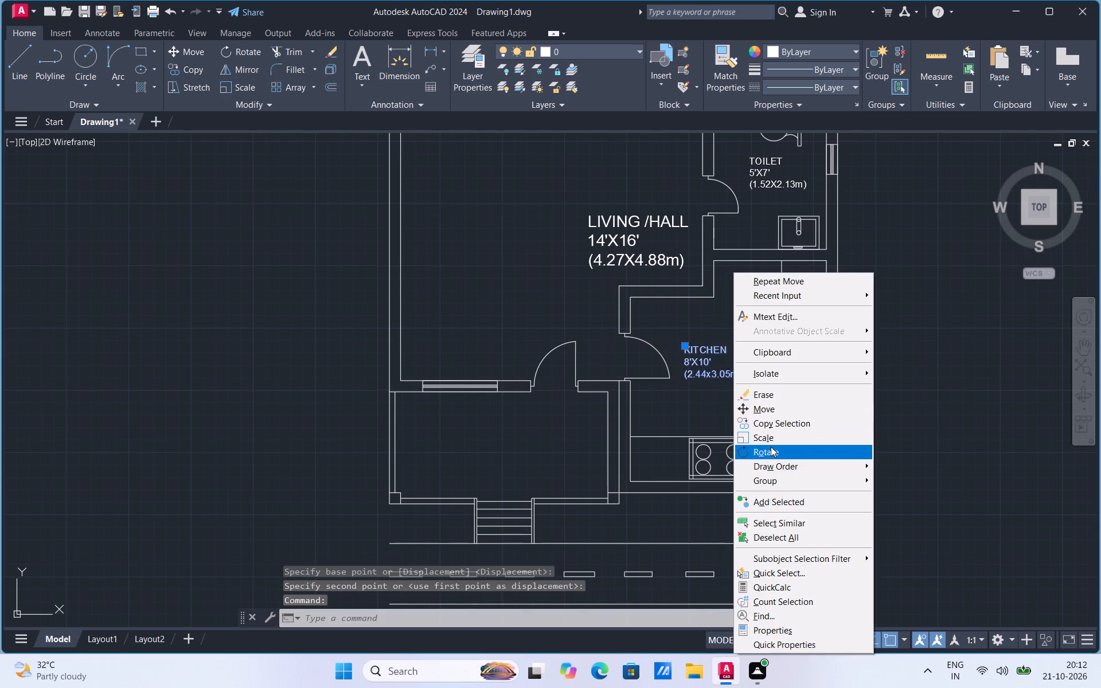
pyautogui.click(771, 440)
pyautogui.click(747, 381)
pyautogui.click(794, 402)
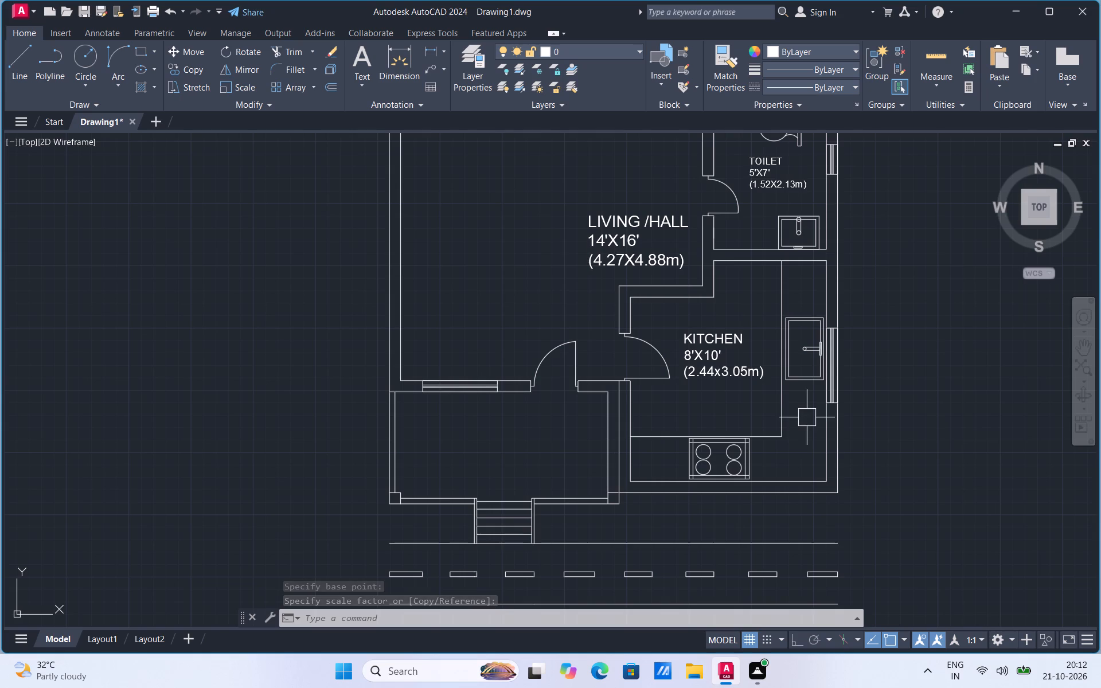
# Create a multiline text label reading VERANDA in the front room above the entrance steps.
pyautogui.click(361, 88)
pyautogui.click(366, 111)
pyautogui.click(444, 435)
pyautogui.click(557, 454)
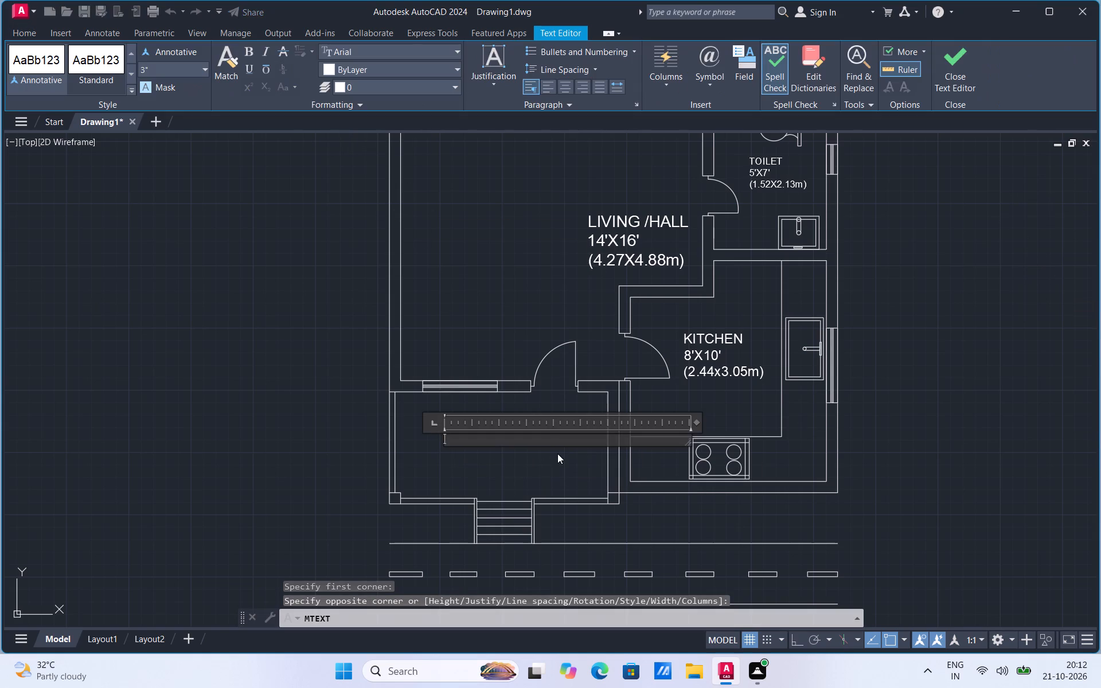
pyautogui.write('veran')
pyautogui.write('da')
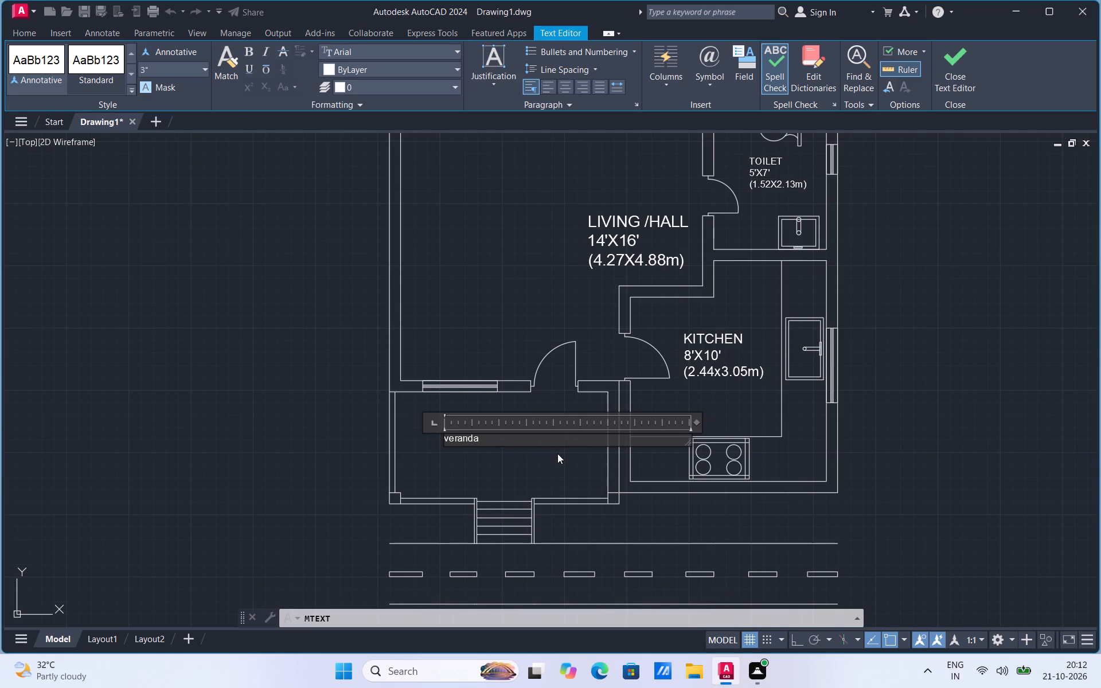
pyautogui.press('BackSpace')
pyautogui.press('BackSpace')
pyautogui.press('BackSpace')
pyautogui.press('BackSpace')
pyautogui.press('BackSpace')
pyautogui.press('BackSpace')
pyautogui.press('BackSpace')
pyautogui.press('BackSpace')
pyautogui.press('BackSpace')
pyautogui.press('BackSpace')
pyautogui.press('BackSpace')
pyautogui.press('BackSpace')
pyautogui.press('BackSpace')
pyautogui.write('VERA')
pyautogui.write('NDA')
# Add the lines 6'X10" and (1.83X3.05m) below VERANDA, with a lowercase m, and finish the label.
pyautogui.press('Return')
pyautogui.write("6'X2")
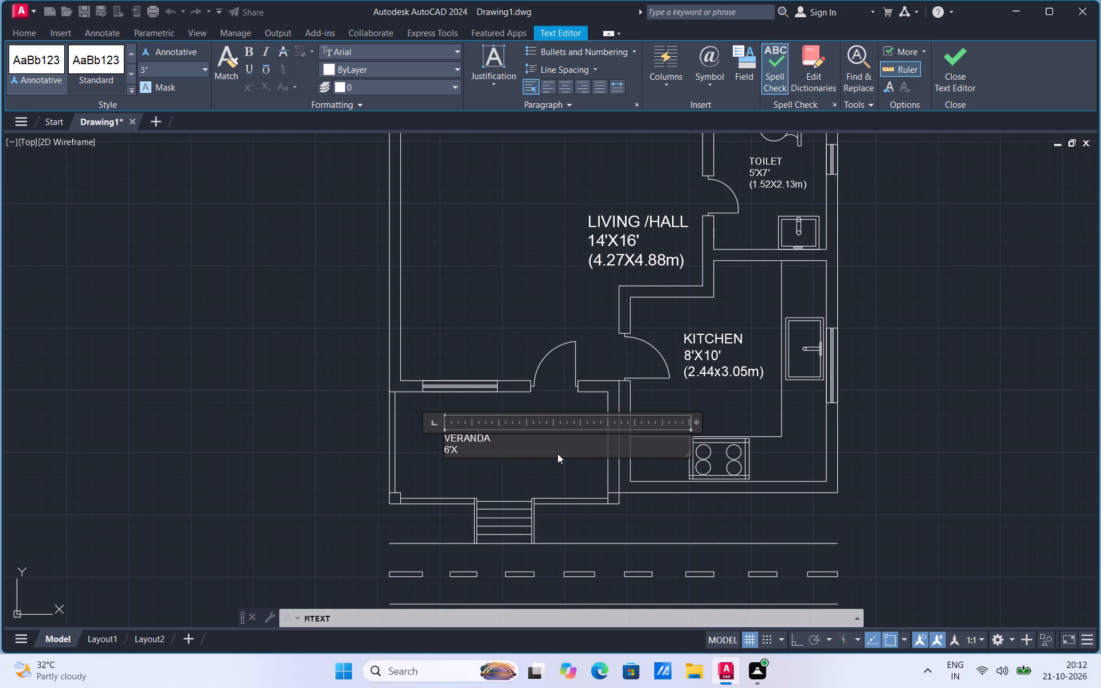
pyautogui.press('BackSpace')
pyautogui.write('10"')
pyautogui.press('Return')
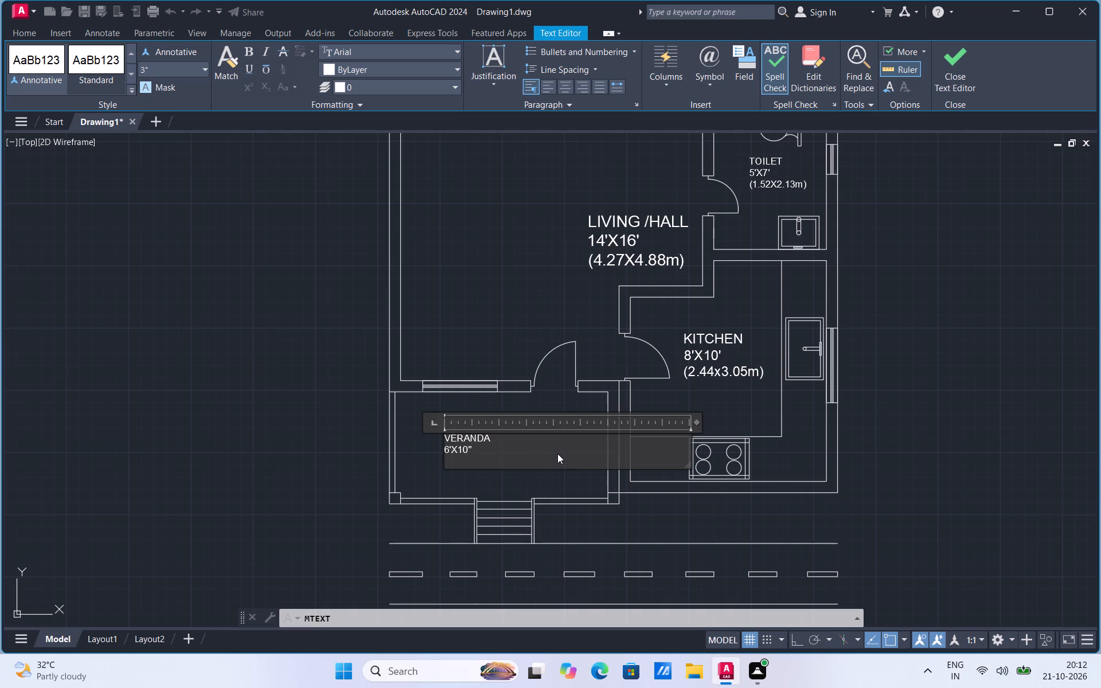
pyautogui.hotkey('shift', '(')
pyautogui.write('1.83')
pyautogui.press('x')
pyautogui.write('3.05')
pyautogui.press('m')
pyautogui.hotkey('shift', ')')
pyautogui.click(498, 460)
pyautogui.press('BackSpace')
pyautogui.press('m')
pyautogui.click(472, 484)
# Scale up the veranda label freehand to roughly the kitchen label's text size.
pyautogui.click(476, 452)
pyautogui.rightClick(475, 452)
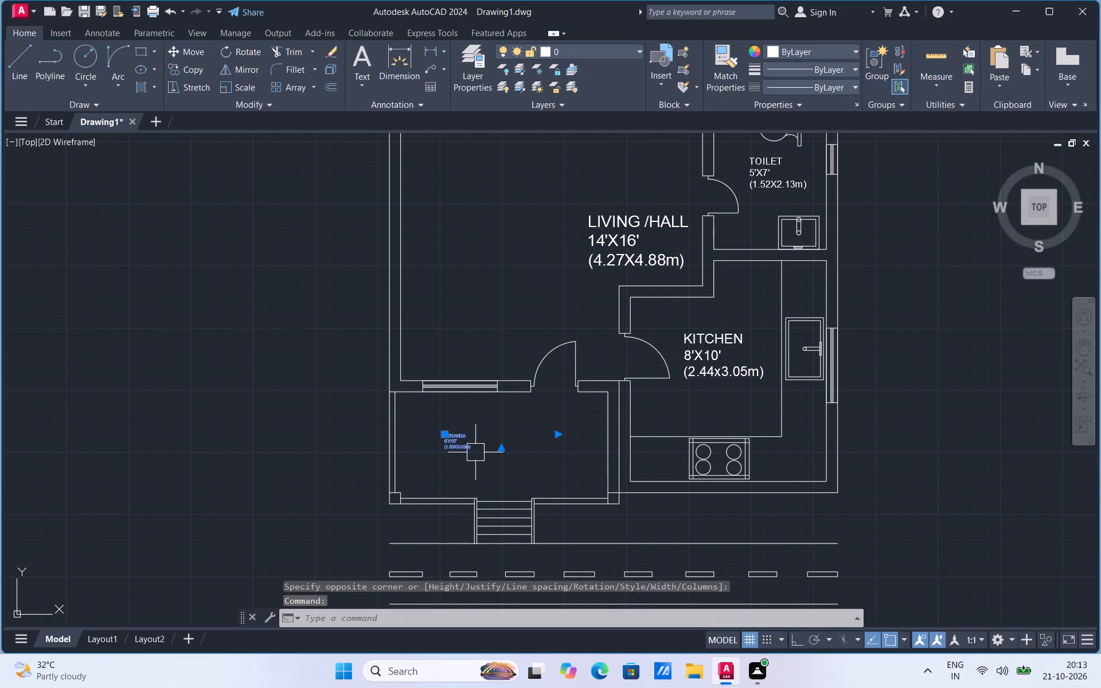
pyautogui.click(524, 237)
pyautogui.click(469, 452)
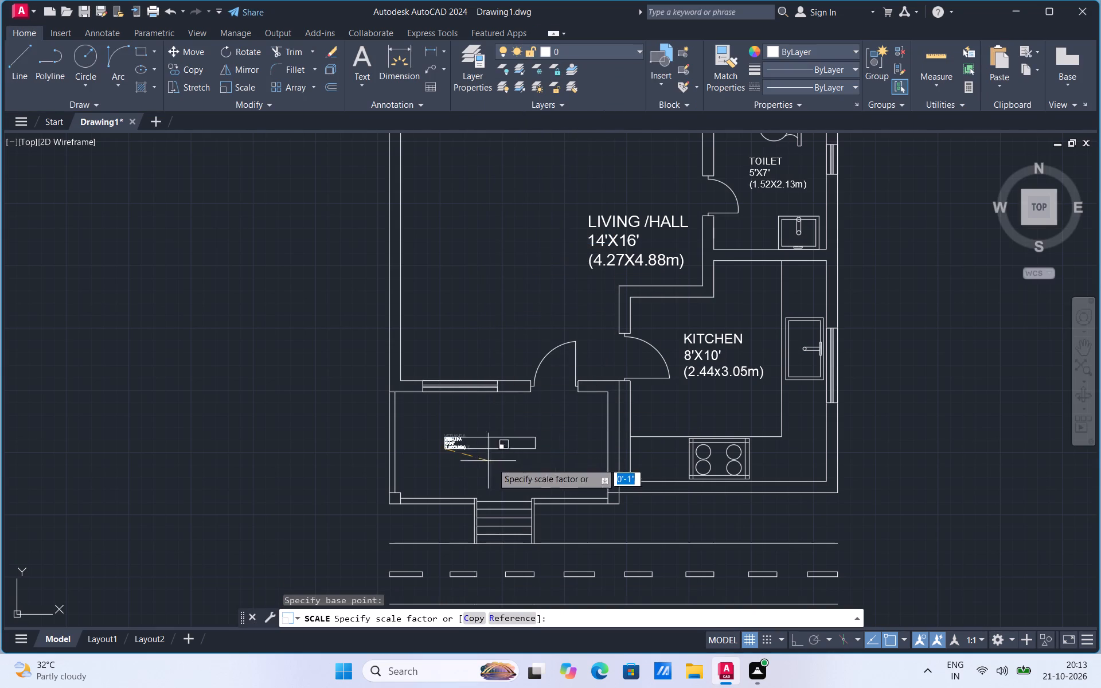
pyautogui.click(604, 484)
# Move the veranda label down and to the right, closer to the middle of the veranda above the entrance steps.
pyautogui.click(498, 442)
pyautogui.rightClick(498, 442)
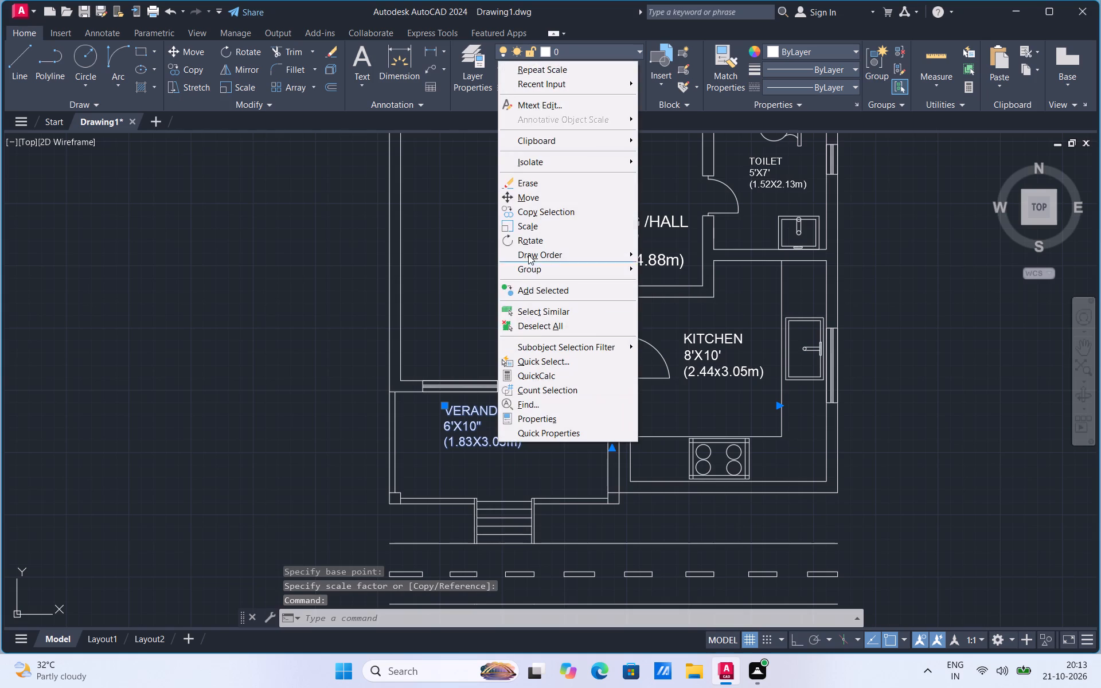
pyautogui.click(534, 195)
pyautogui.click(495, 423)
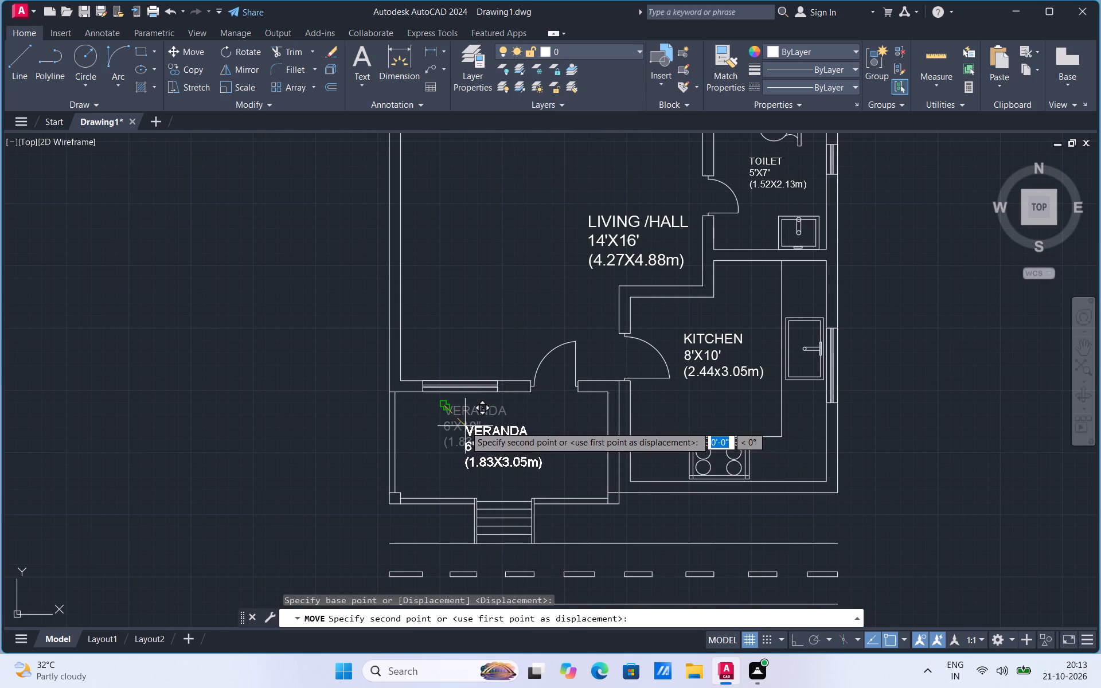
pyautogui.click(465, 426)
pyautogui.click(483, 446)
pyautogui.rightClick(483, 447)
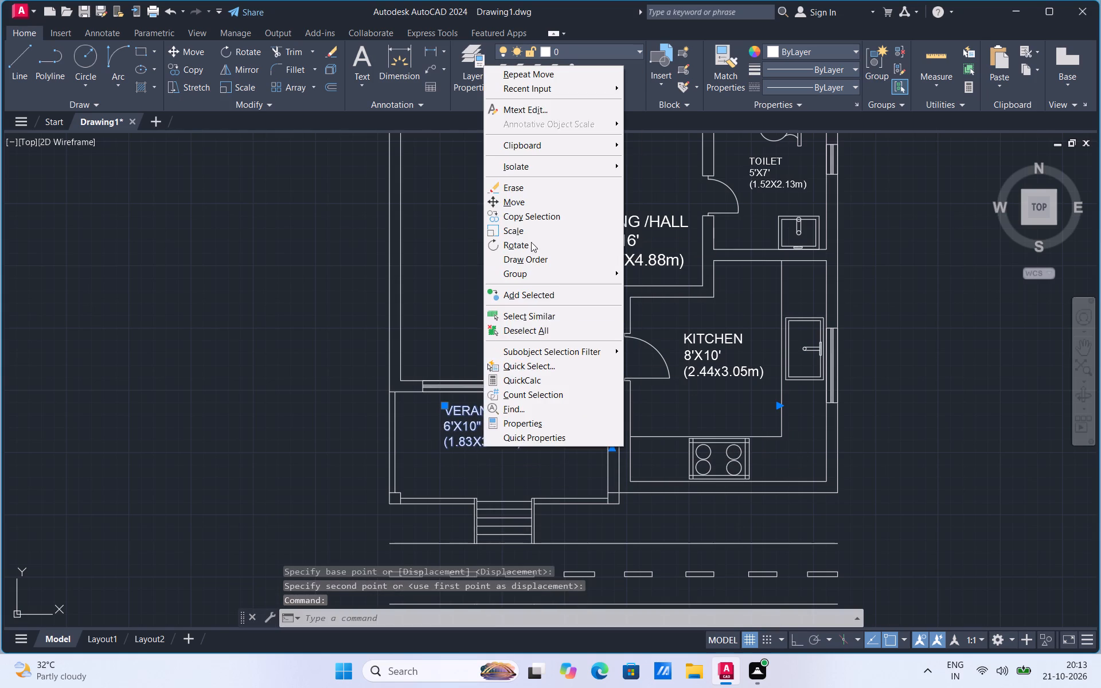
pyautogui.click(534, 208)
pyautogui.scroll(2, 513, 458)
pyautogui.click(478, 417)
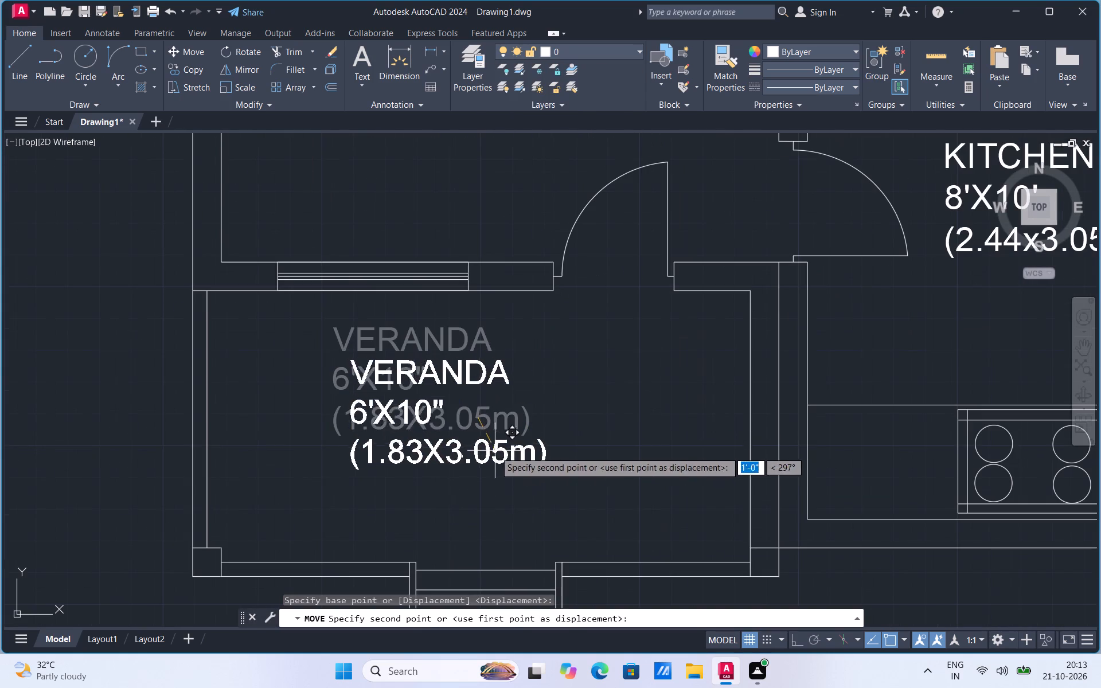
pyautogui.click(520, 463)
pyautogui.scroll(-3, 525, 375)
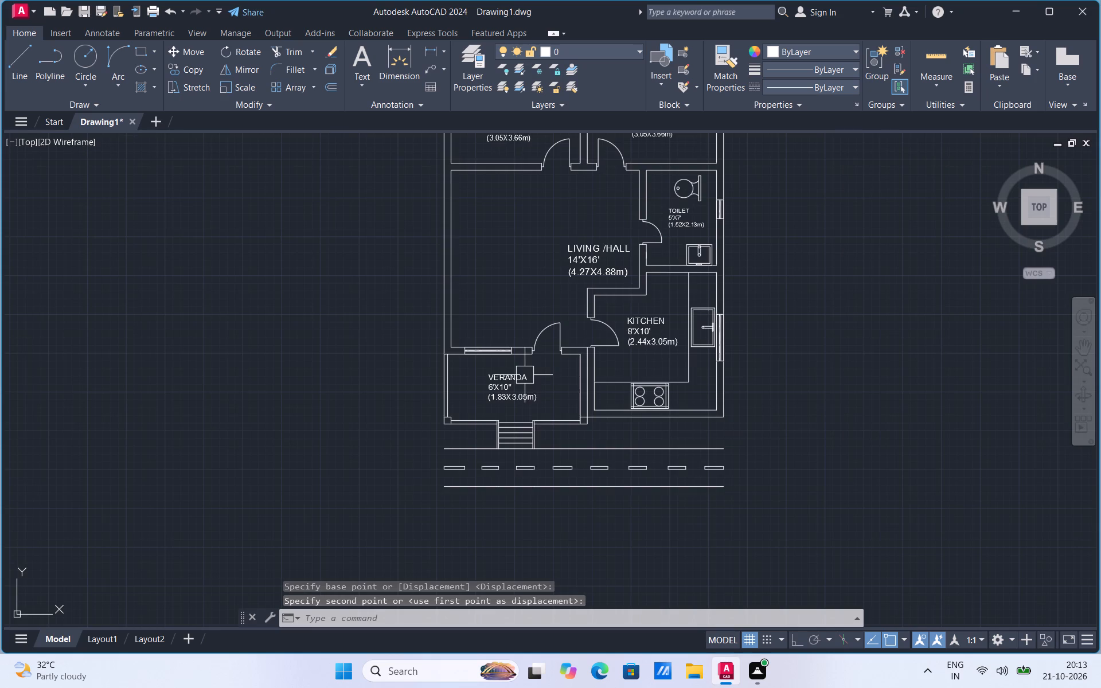
# Round the upper end of the steps' left side wall with a circle of about 1" radius, trimming its lower half and the crossing line.
pyautogui.scroll(2, 519, 416)
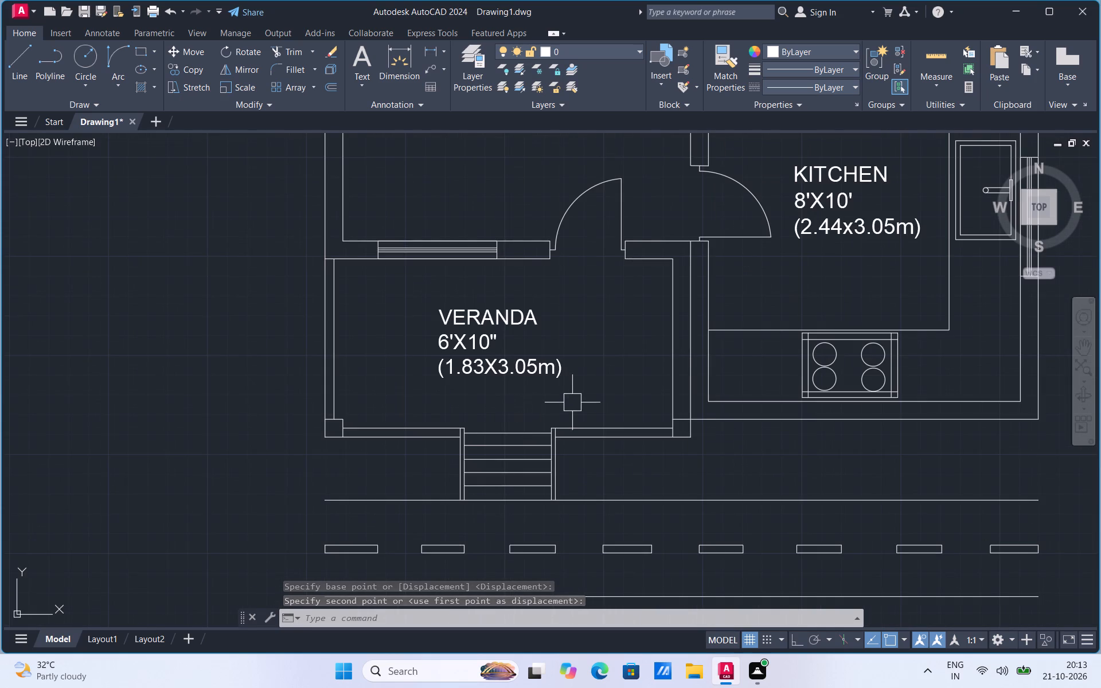
pyautogui.scroll(2, 468, 431)
pyautogui.scroll(1, 447, 384)
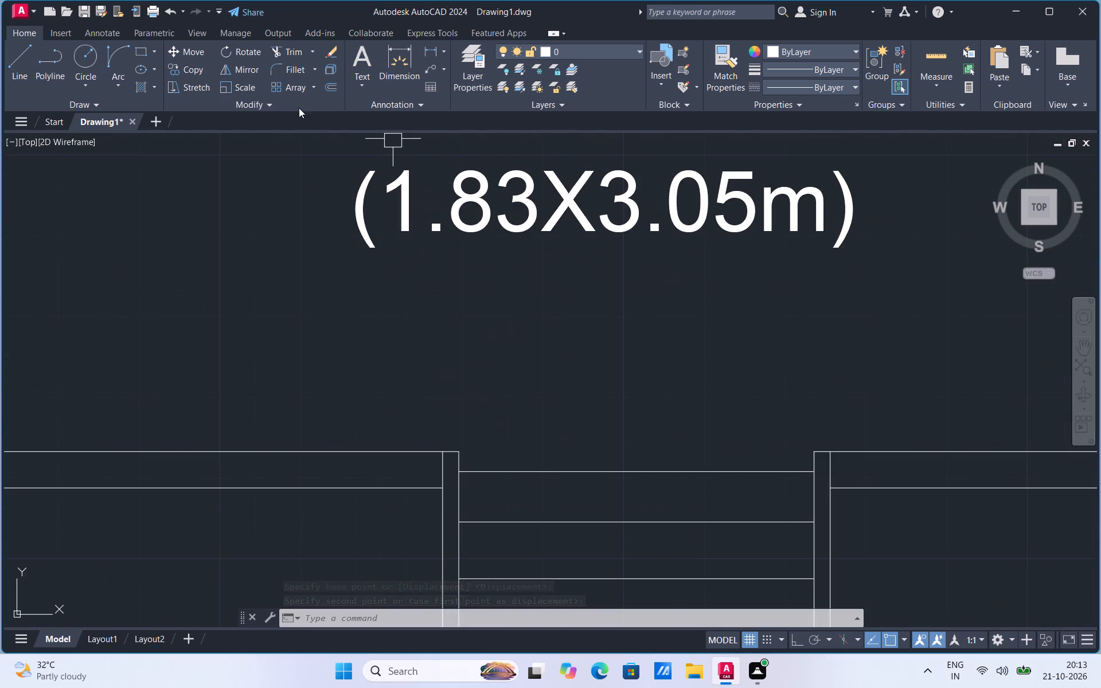
pyautogui.click(93, 60)
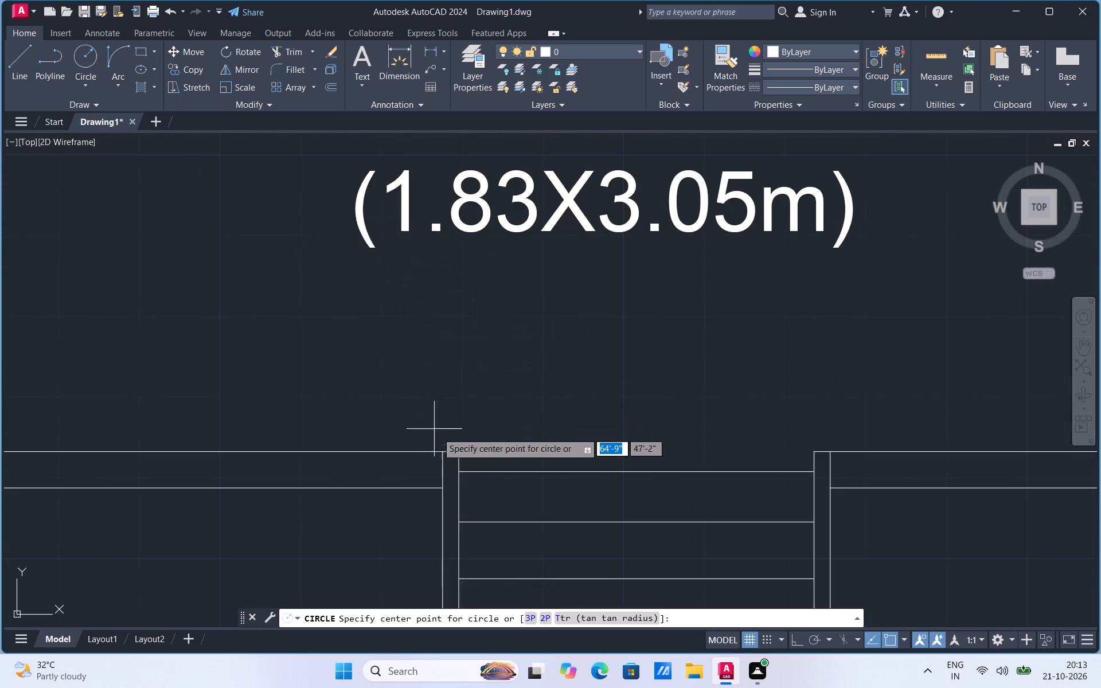
pyautogui.scroll(3, 442, 439)
pyautogui.click(468, 497)
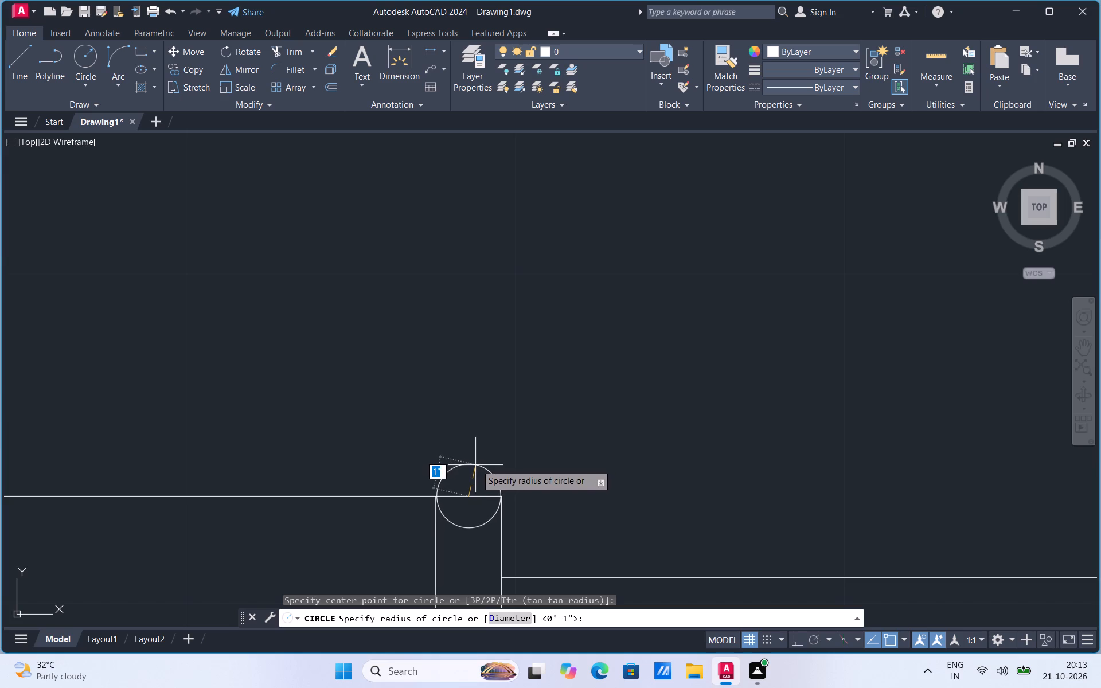
pyautogui.click(476, 464)
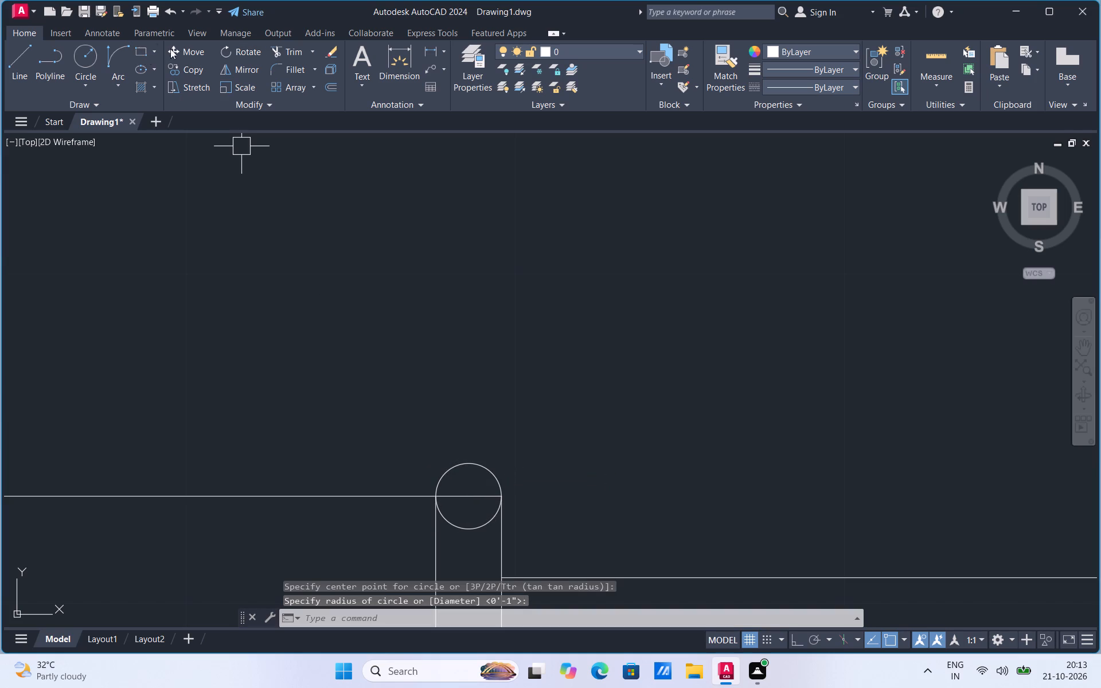
pyautogui.click(291, 52)
pyautogui.click(451, 499)
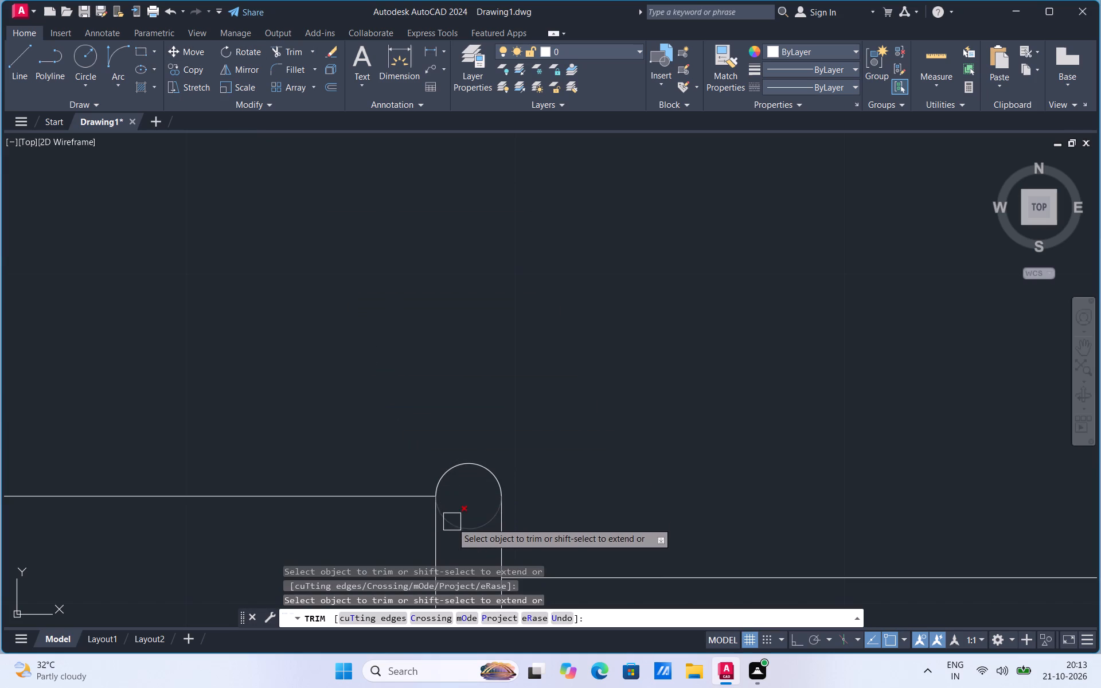
pyautogui.click(452, 523)
pyautogui.press('Escape')
# Copy the rounded end arc onto the upper end of the steps' right side wall.
pyautogui.click(467, 464)
pyautogui.rightClick(467, 464)
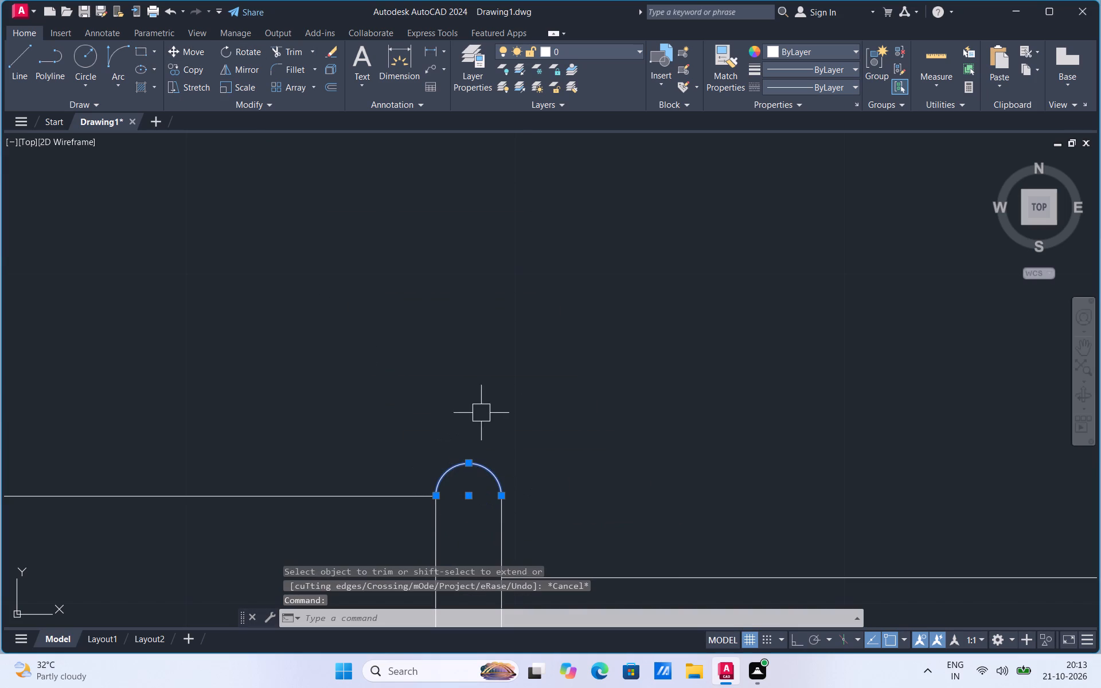
pyautogui.rightClick(489, 470)
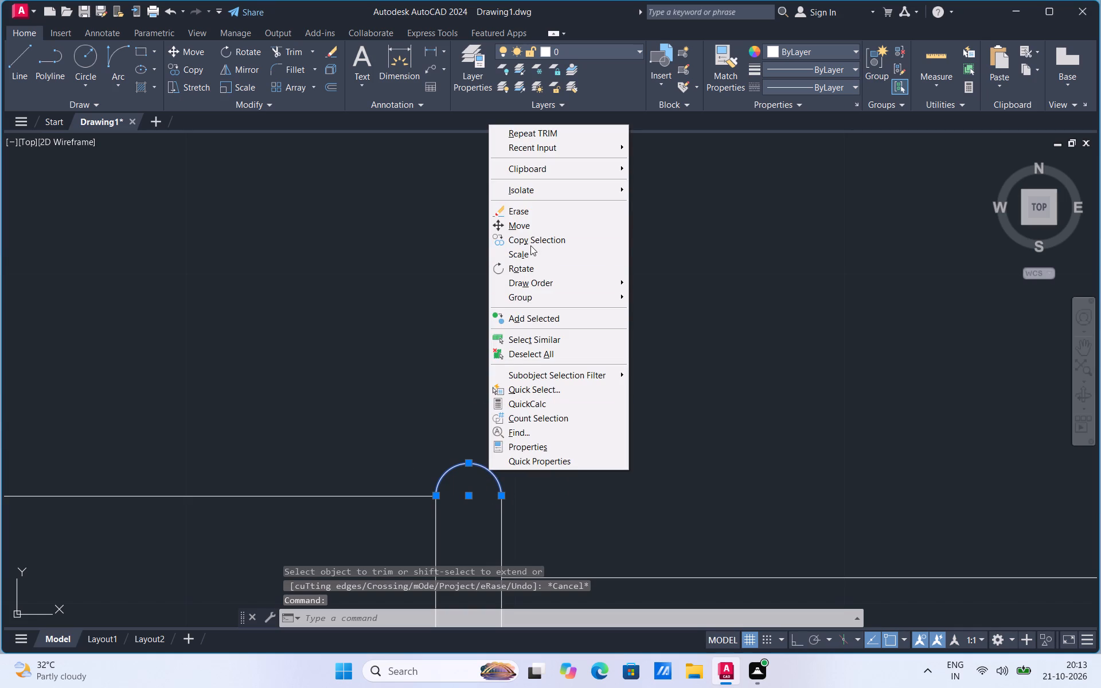
pyautogui.click(532, 244)
pyautogui.click(498, 500)
pyautogui.scroll(-1, 498, 500)
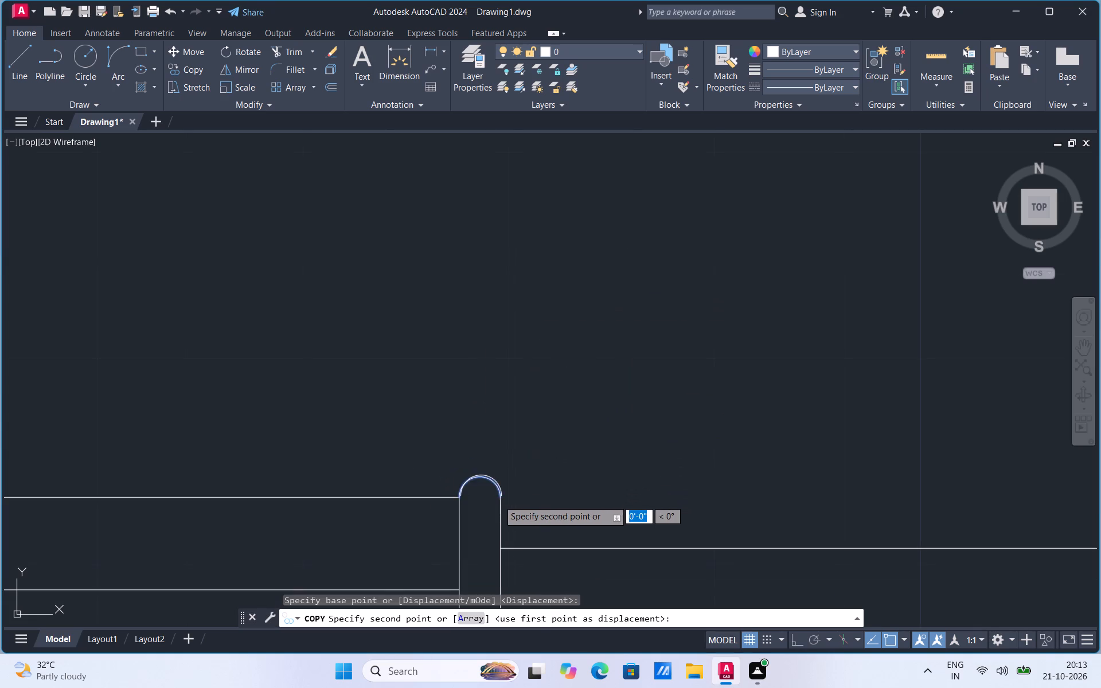
pyautogui.scroll(-3, 544, 490)
pyautogui.click(766, 488)
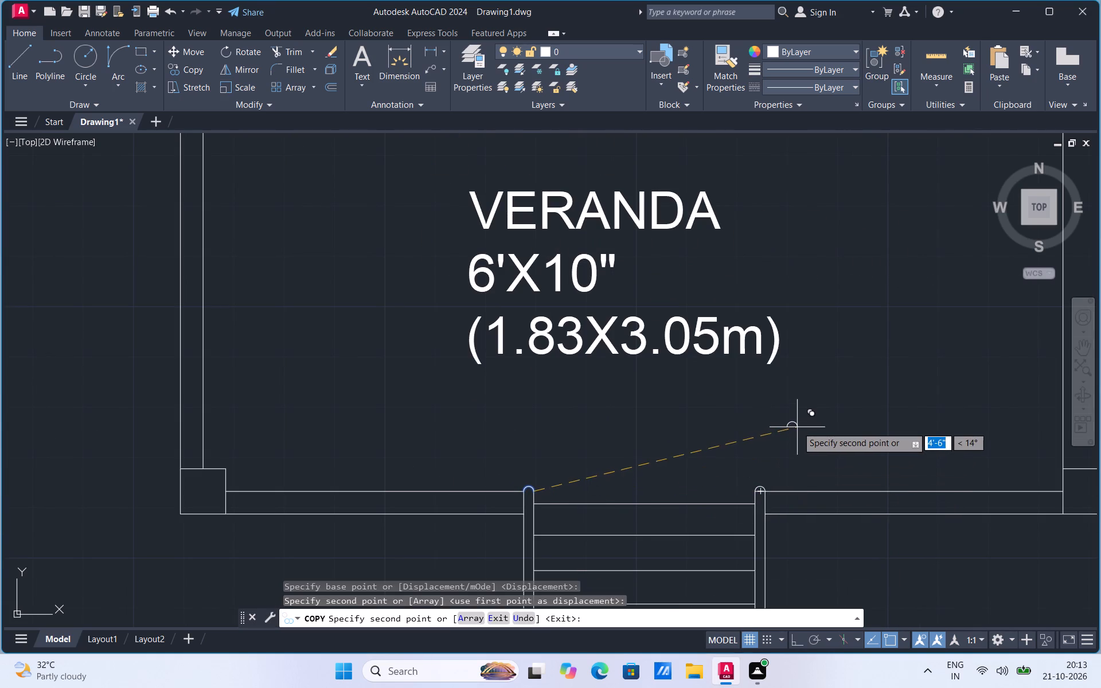
pyautogui.press('Escape')
# Trim the straight line crossing beneath the copied arc on the steps' right side wall.
pyautogui.scroll(2, 787, 495)
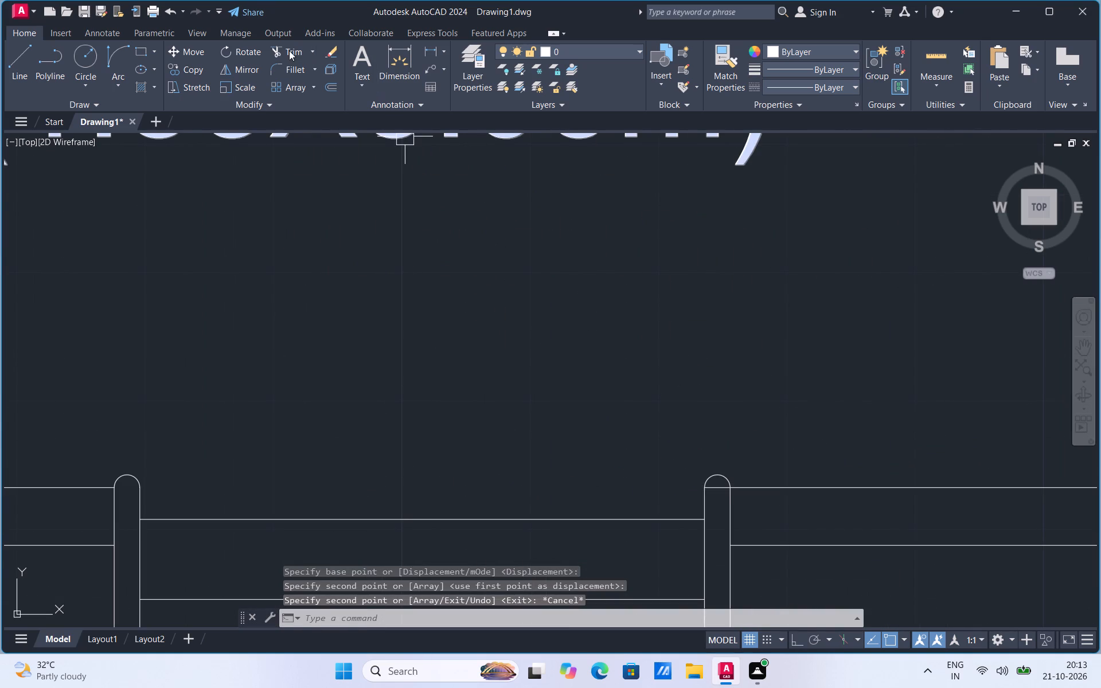
pyautogui.click(289, 50)
pyautogui.scroll(2, 720, 494)
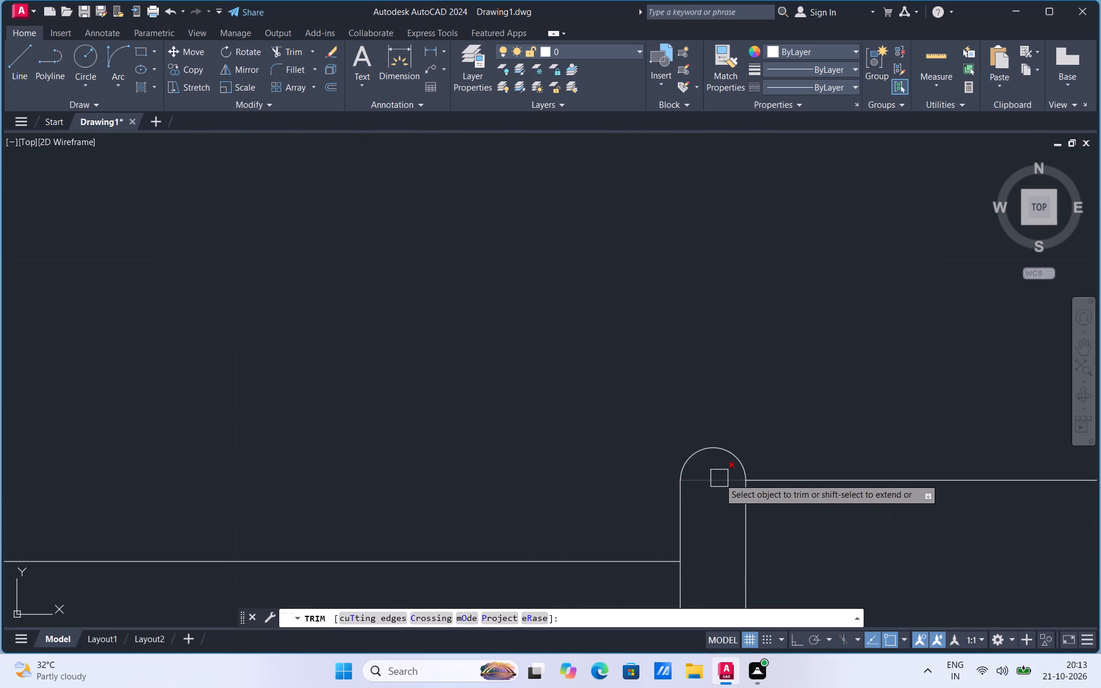
pyautogui.click(719, 478)
pyautogui.scroll(-8, 719, 478)
pyautogui.press('Escape')
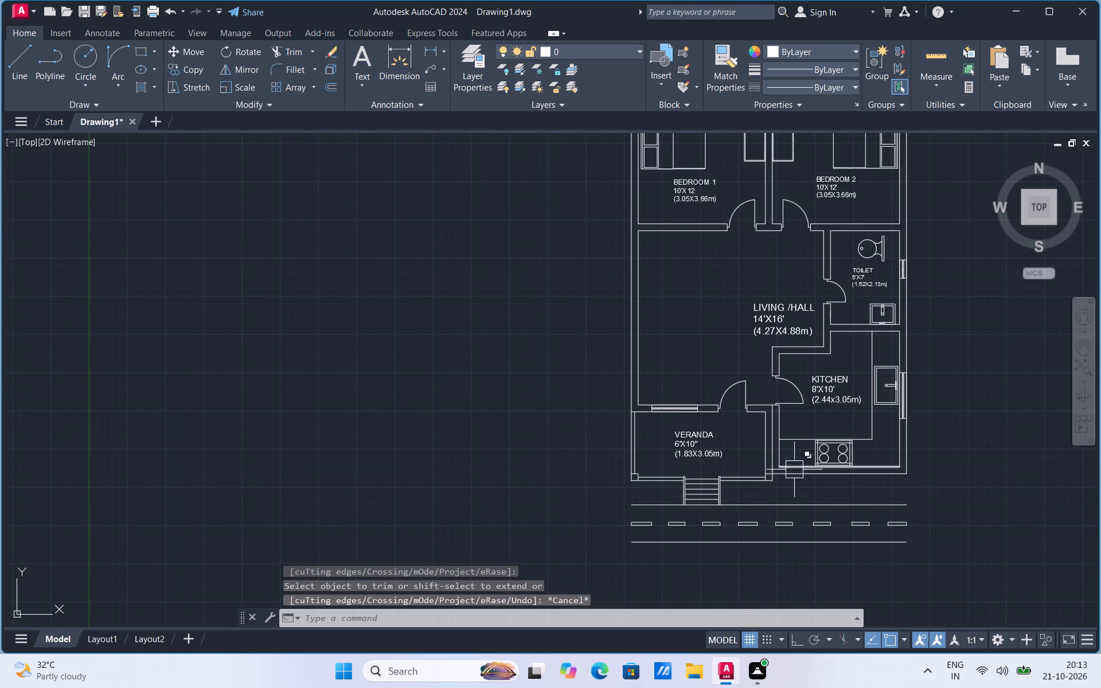
# Fill the two square corner columns at the front of the veranda with a SOLID hatch.
pyautogui.scroll(3, 795, 470)
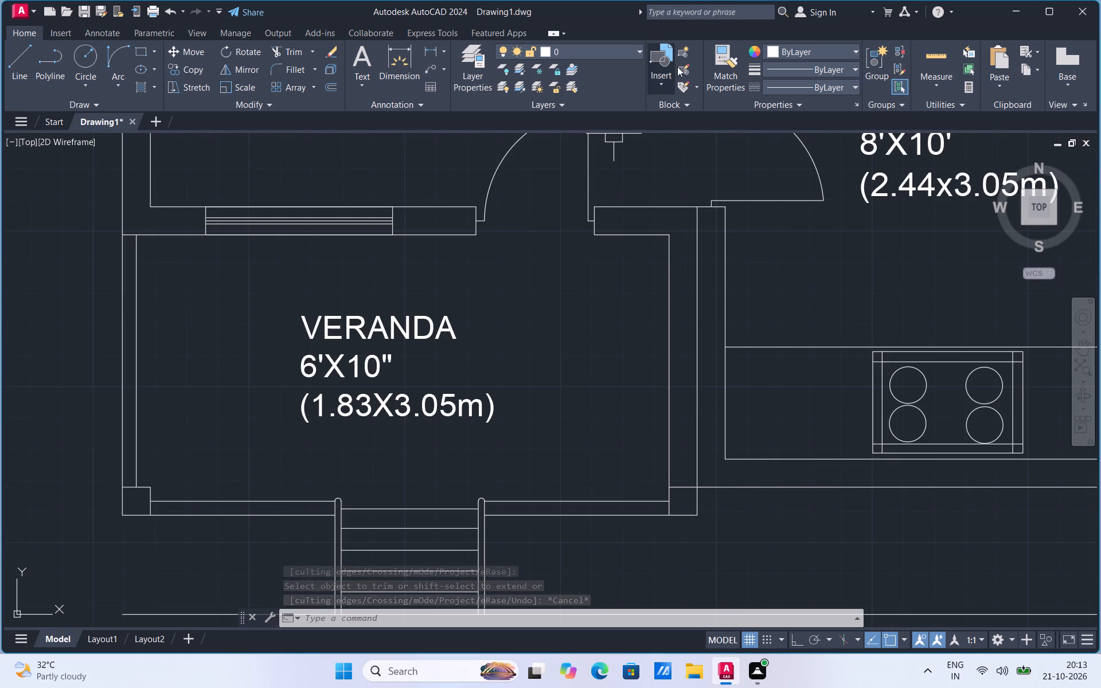
pyautogui.click(151, 88)
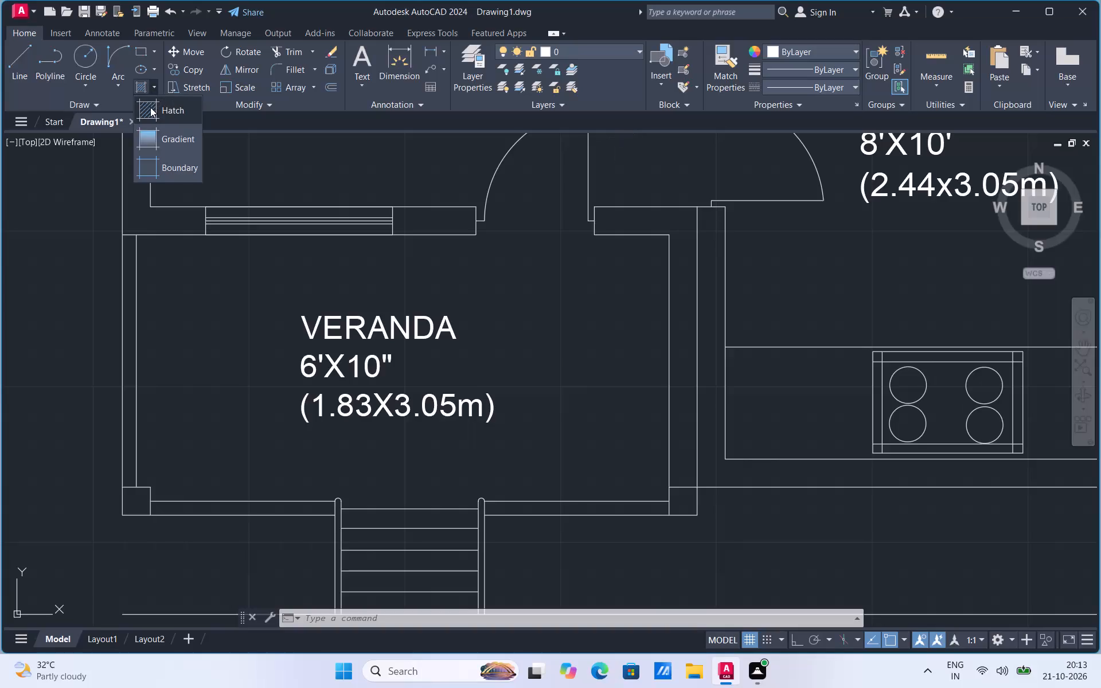
pyautogui.click(150, 107)
pyautogui.click(143, 66)
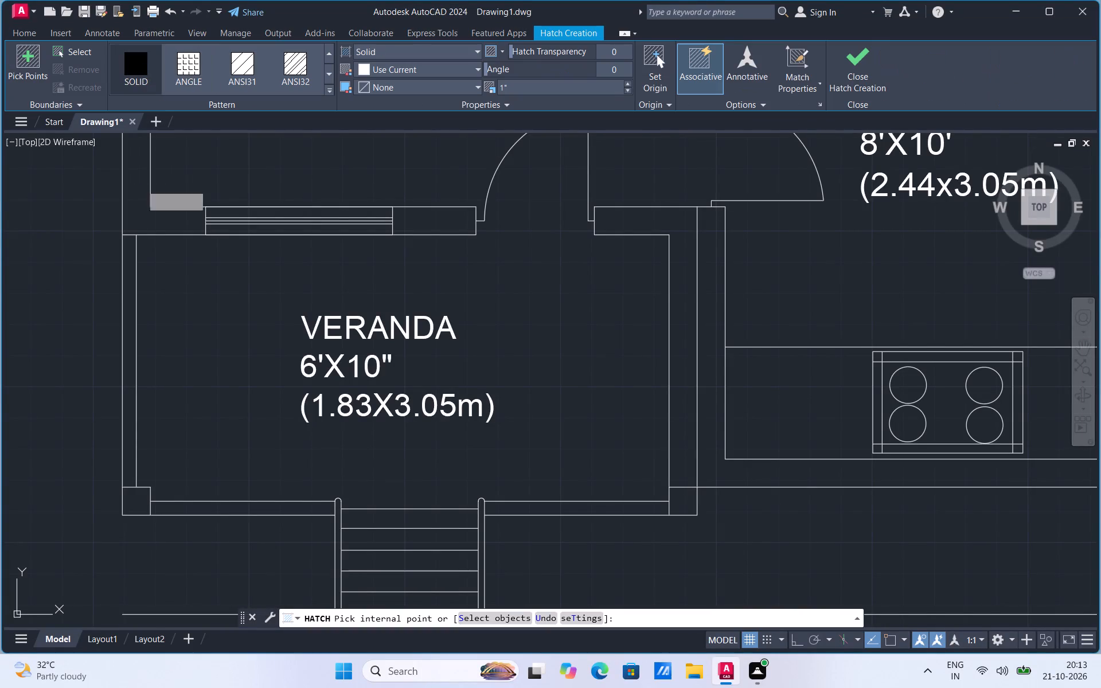
pyautogui.click(136, 505)
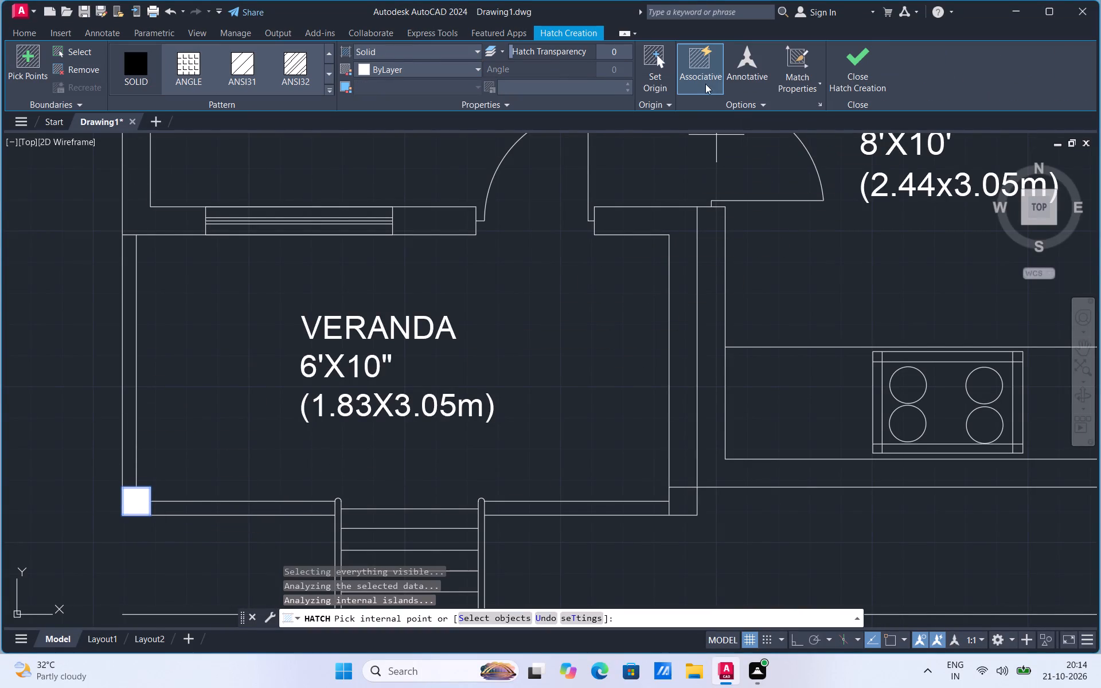
pyautogui.click(689, 504)
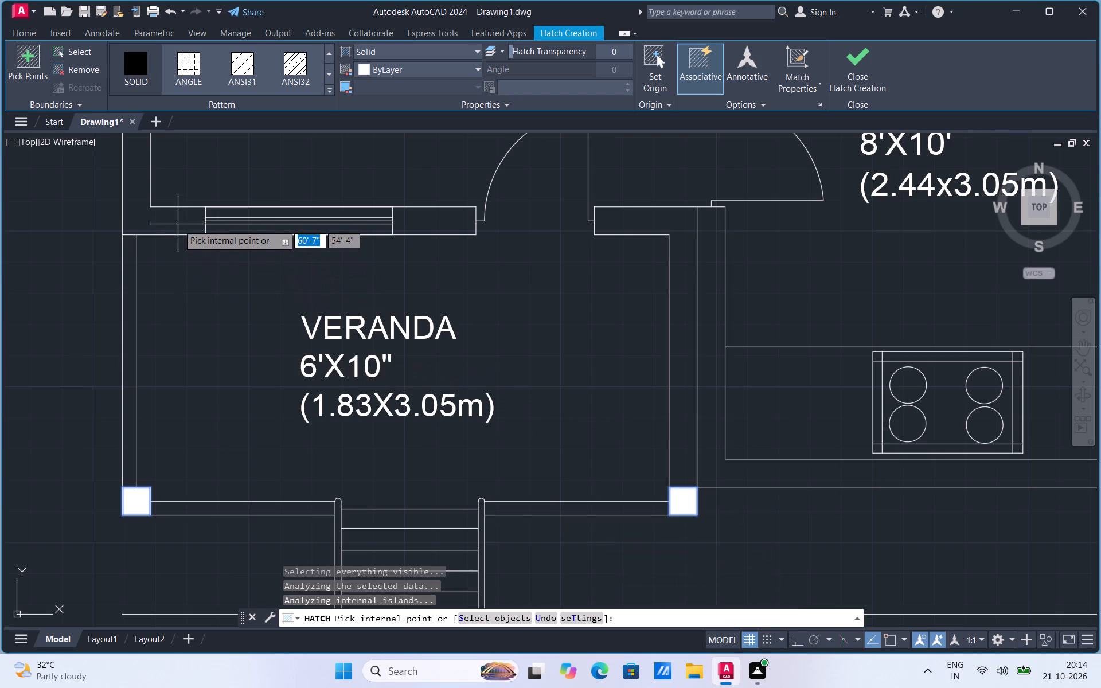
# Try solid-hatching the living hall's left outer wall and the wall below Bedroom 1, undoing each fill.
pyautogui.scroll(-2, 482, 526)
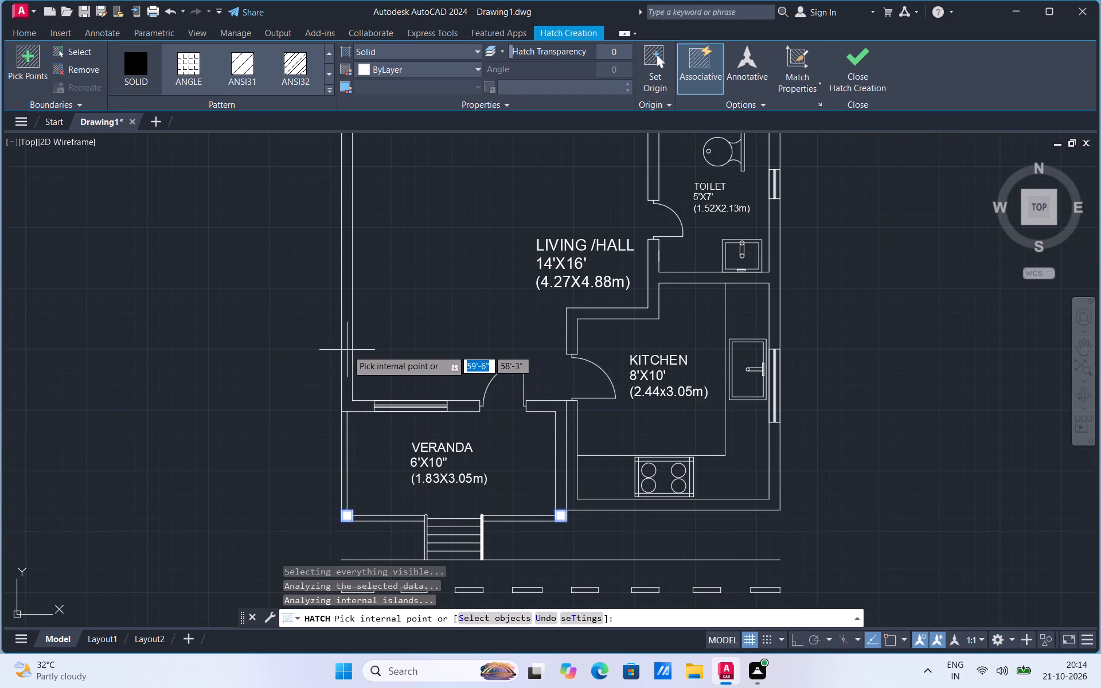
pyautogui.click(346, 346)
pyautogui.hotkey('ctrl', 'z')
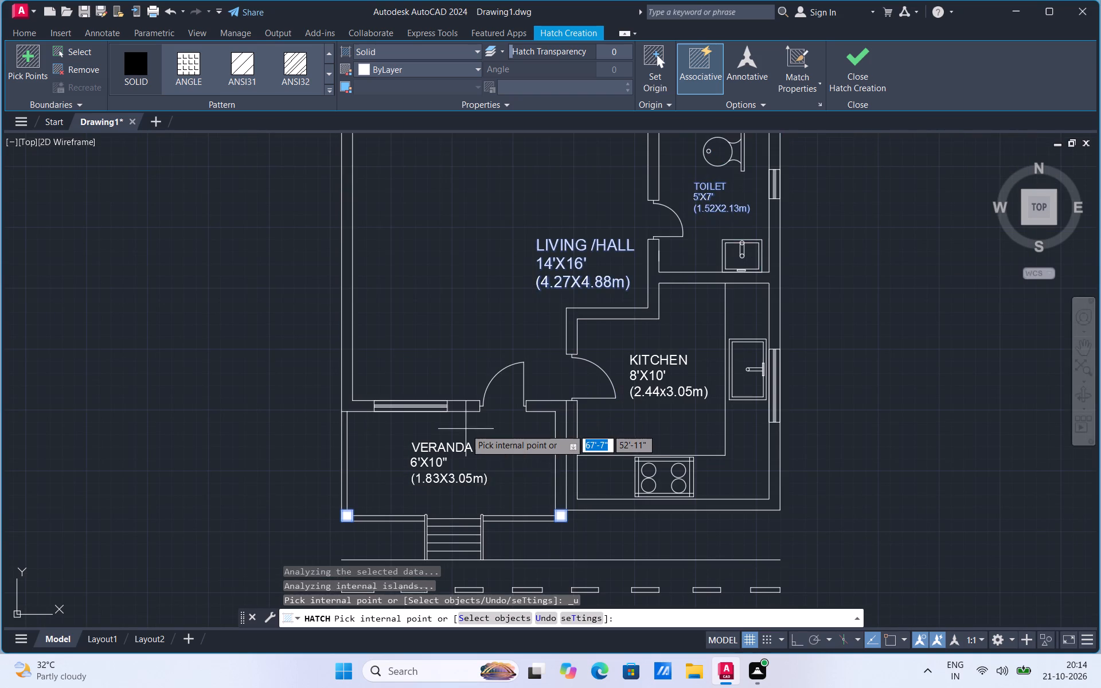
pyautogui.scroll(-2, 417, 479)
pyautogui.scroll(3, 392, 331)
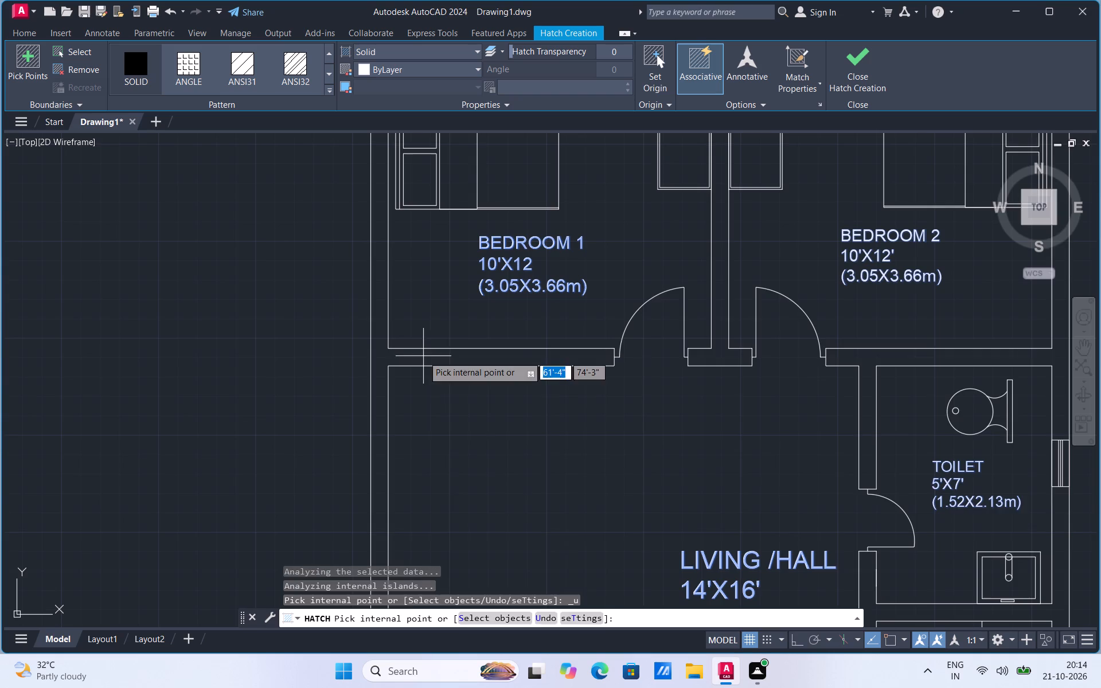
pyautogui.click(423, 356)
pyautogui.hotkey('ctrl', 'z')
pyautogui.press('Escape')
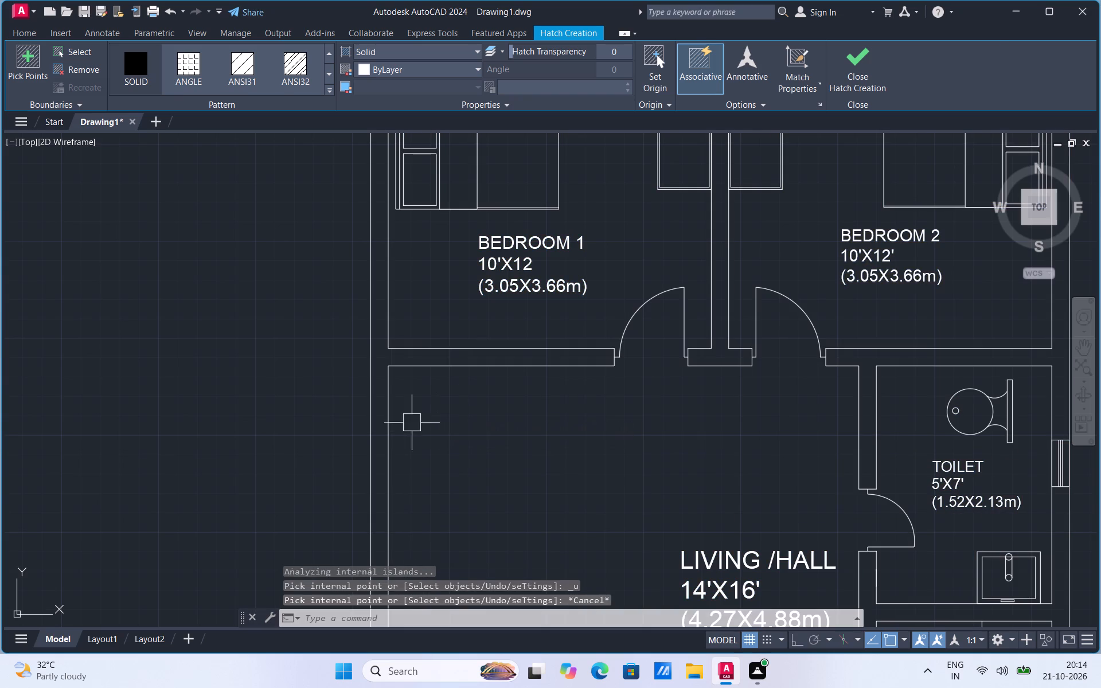
# Replace the living hall's left inner wall line with a new line from the Bedroom 1 wall down to the veranda wall.
pyautogui.click(387, 420)
pyautogui.press('Delete')
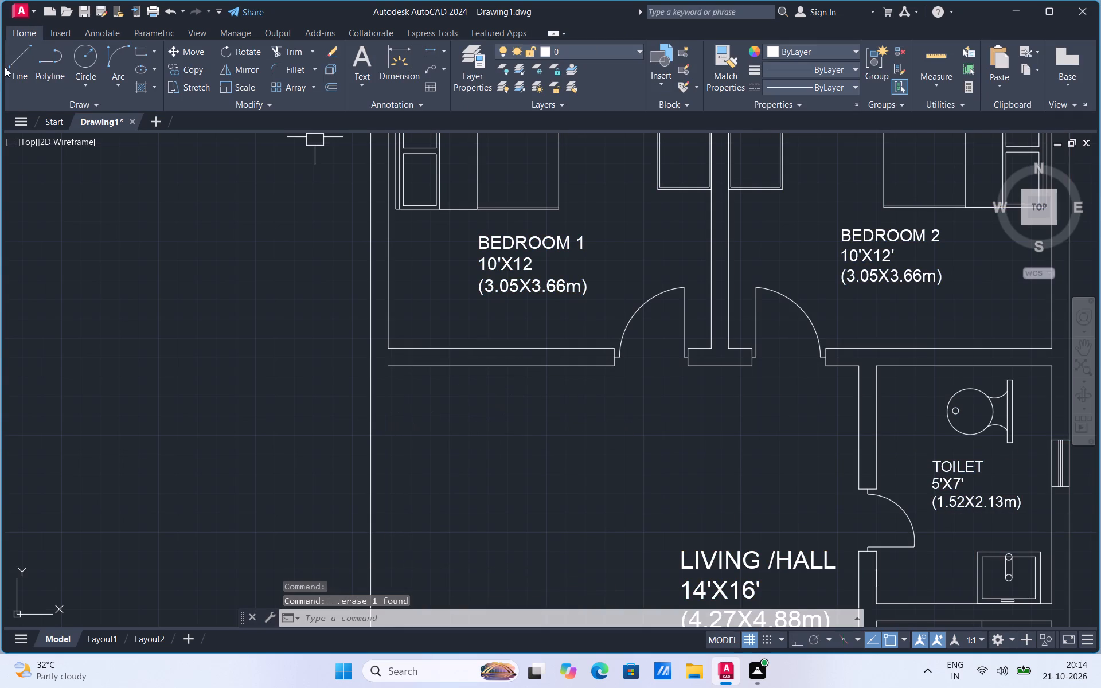
pyautogui.click(5, 67)
pyautogui.click(23, 81)
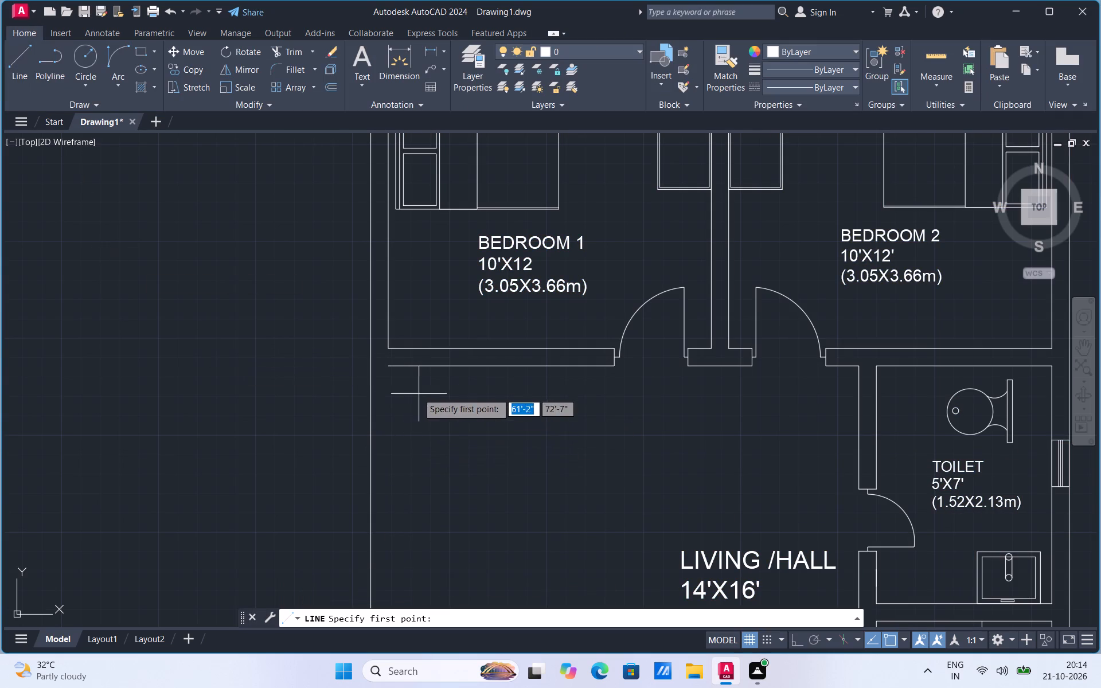
pyautogui.click(389, 367)
pyautogui.scroll(-2, 416, 329)
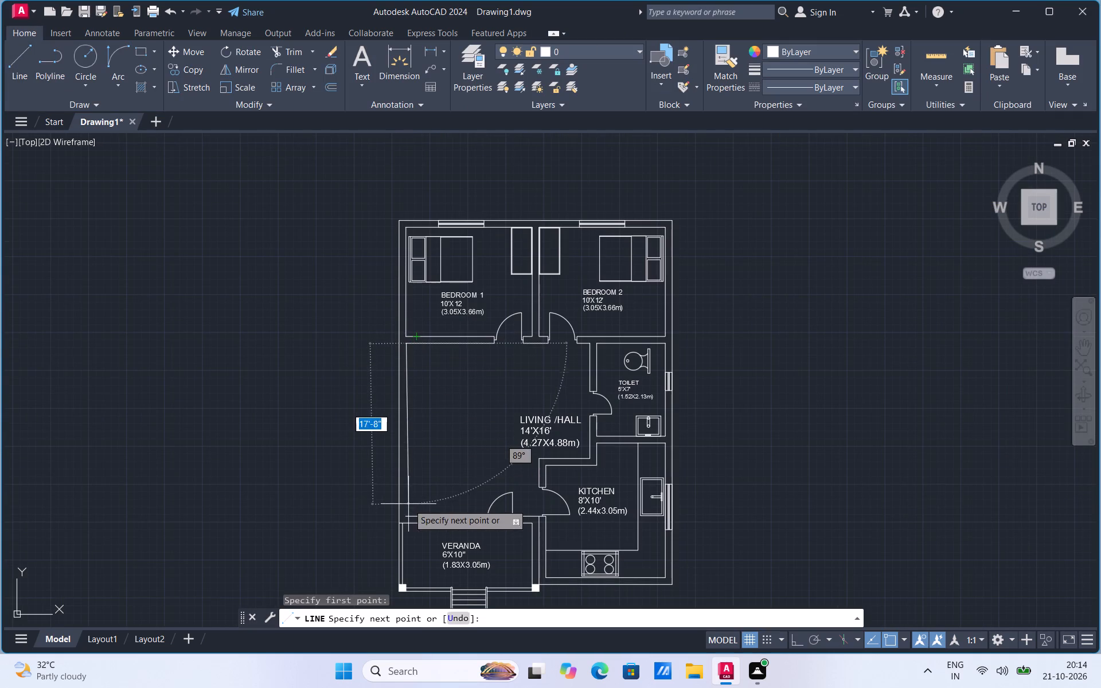
pyautogui.click(407, 516)
pyautogui.press('Escape')
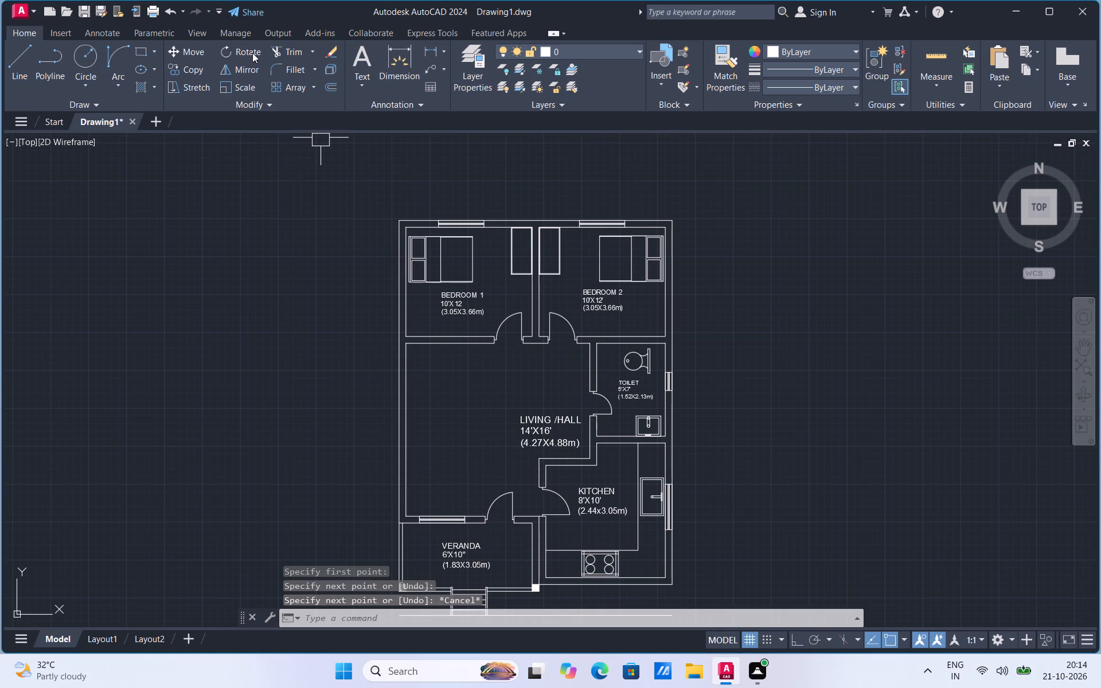
# Fill the walls around the bedrooms, toilet, living hall's outer side and upper kitchen with a SOLID hatch.
pyautogui.click(150, 85)
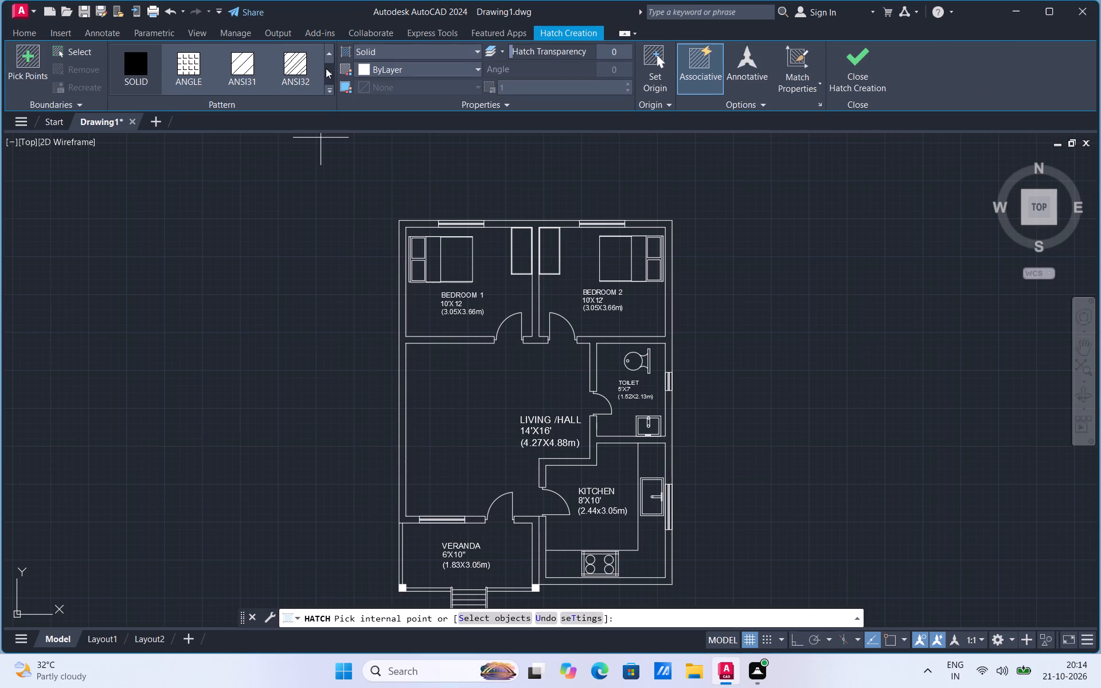
pyautogui.click(329, 71)
pyautogui.click(332, 49)
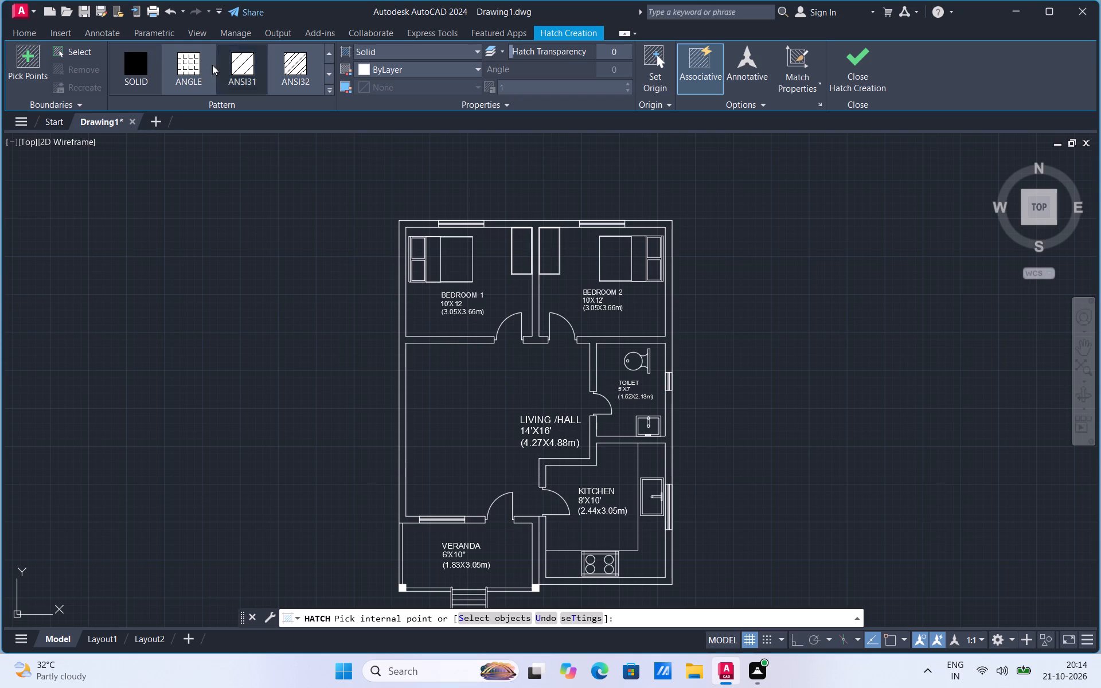
pyautogui.click(139, 67)
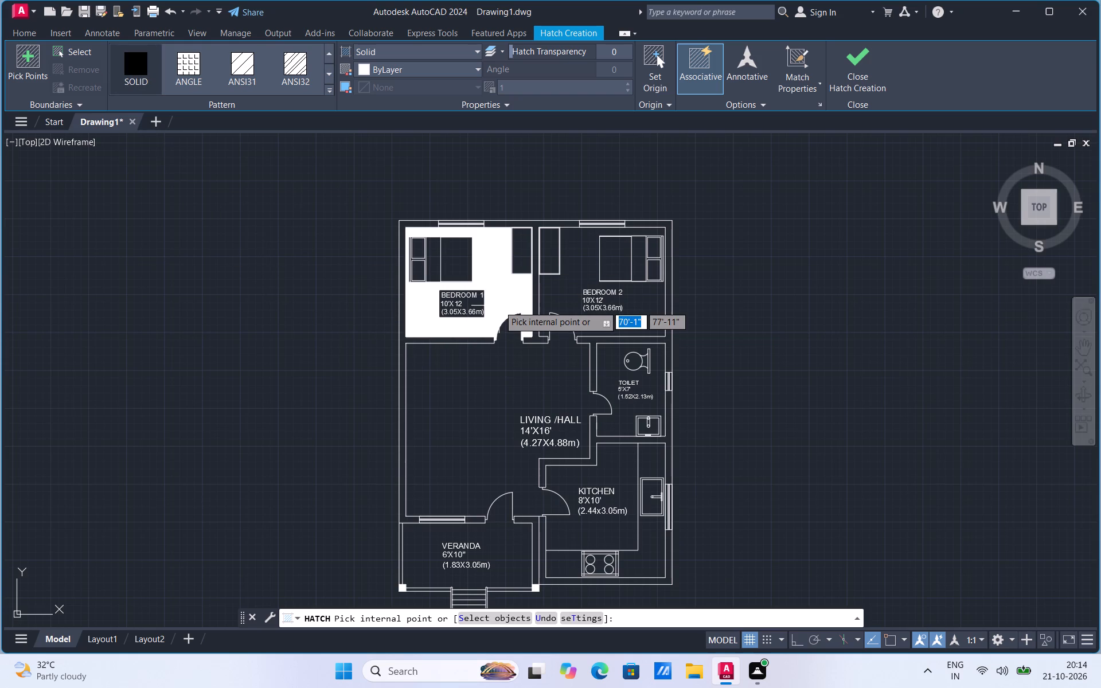
pyautogui.scroll(2, 588, 414)
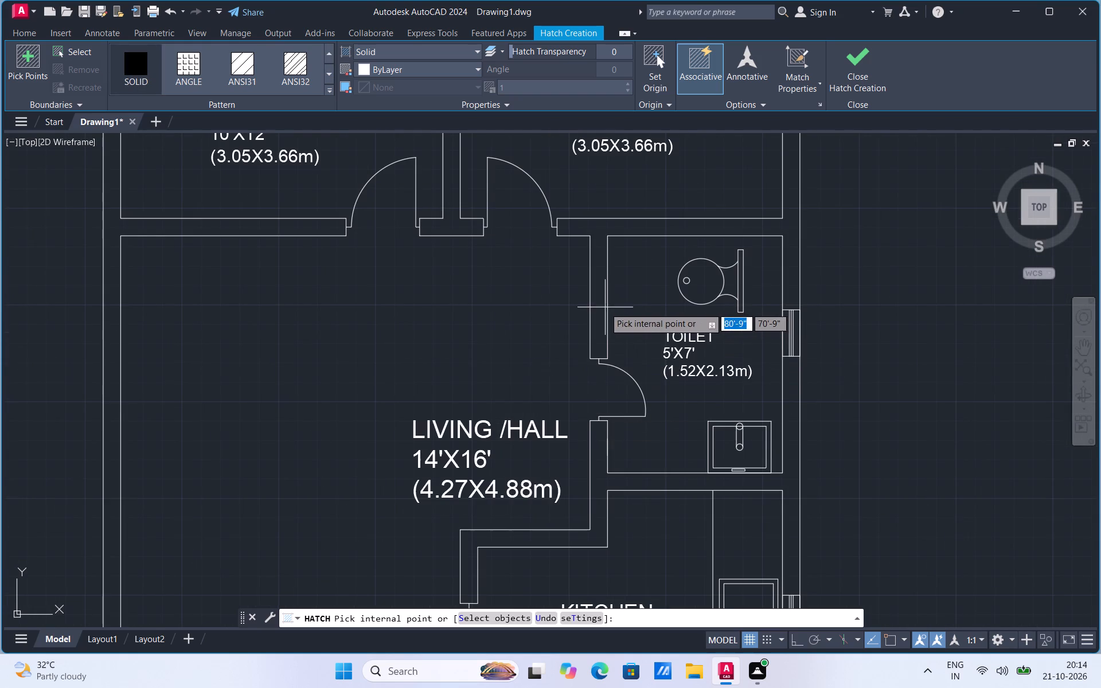
pyautogui.click(600, 315)
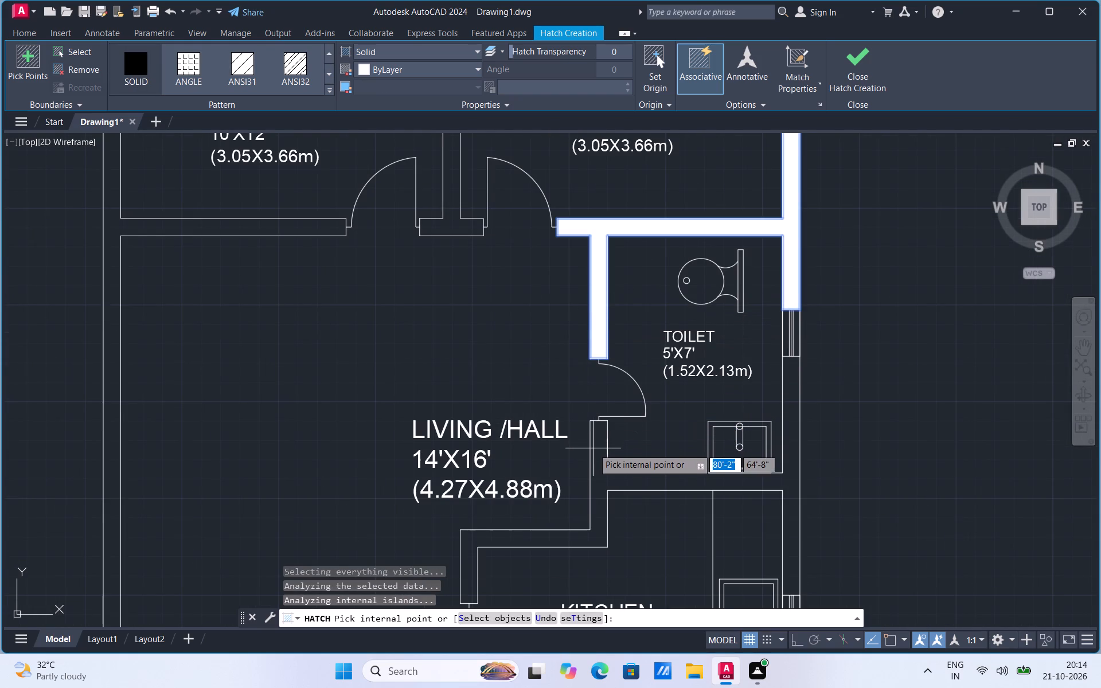
pyautogui.click(595, 454)
pyautogui.scroll(-2, 639, 412)
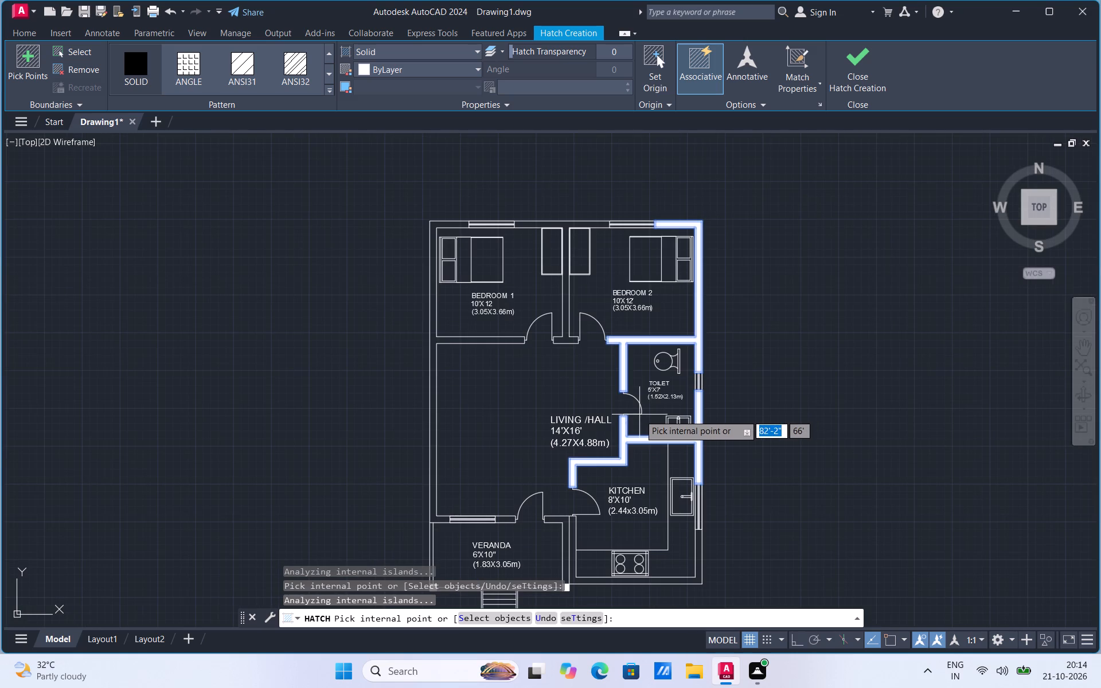
pyautogui.scroll(2, 612, 228)
pyautogui.click(557, 219)
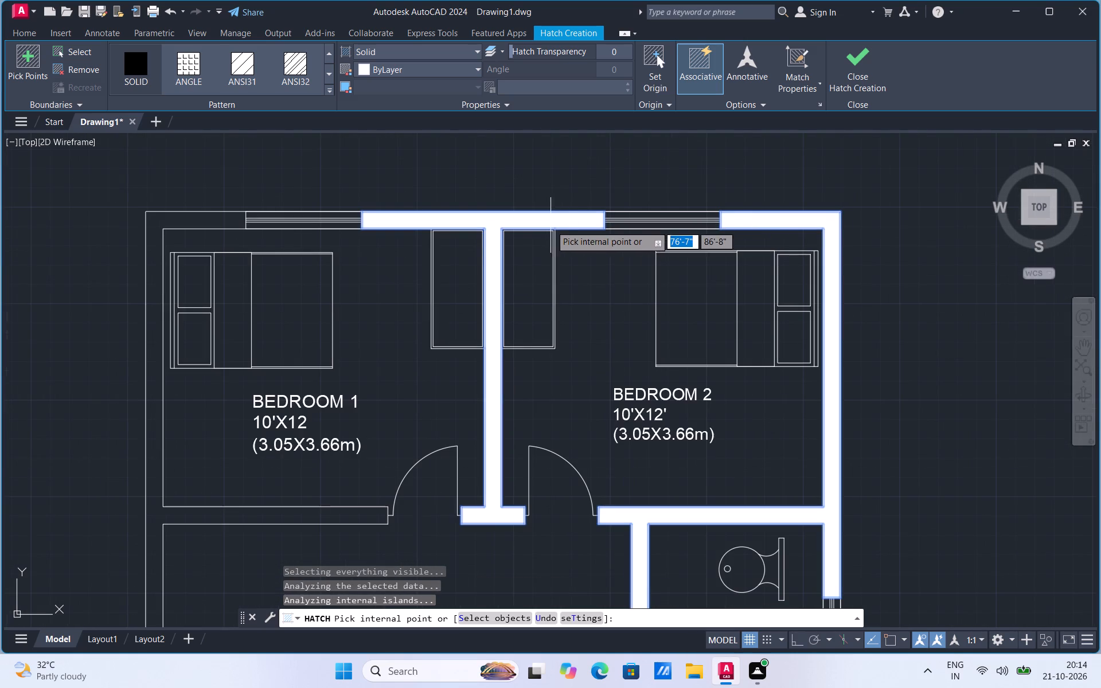
pyautogui.click(229, 220)
# Solid-hatch the remaining wall pieces between the living hall and veranda, beside the veranda, and along the kitchen's front.
pyautogui.scroll(-3, 443, 199)
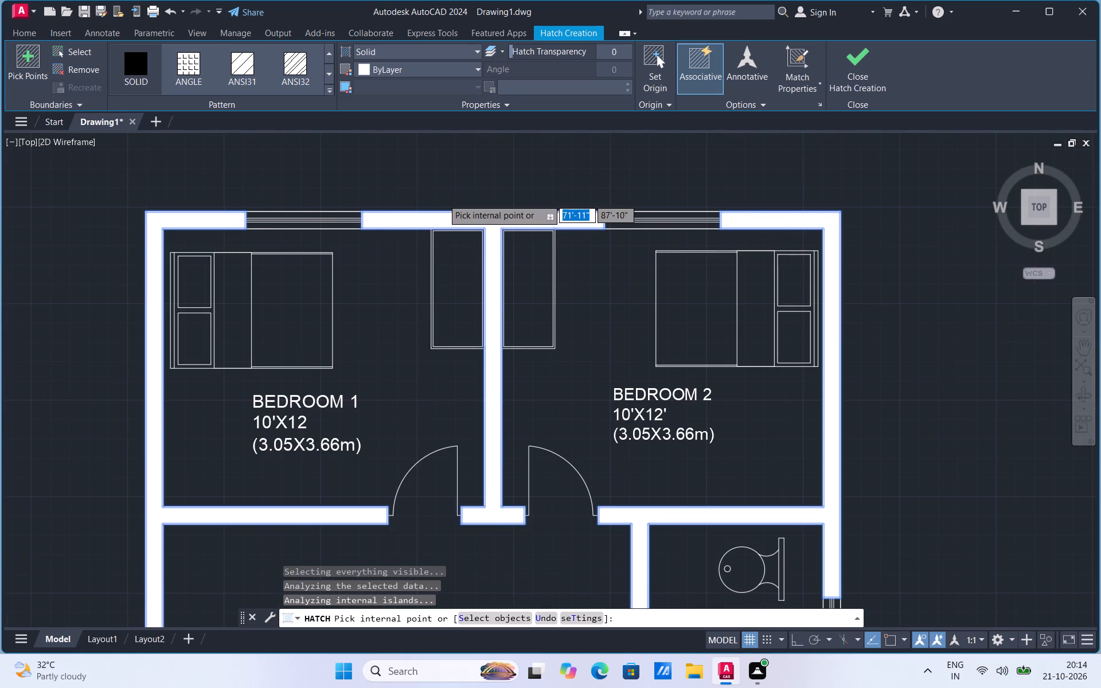
pyautogui.scroll(-1, 443, 199)
pyautogui.scroll(1, 366, 522)
pyautogui.scroll(1, 421, 491)
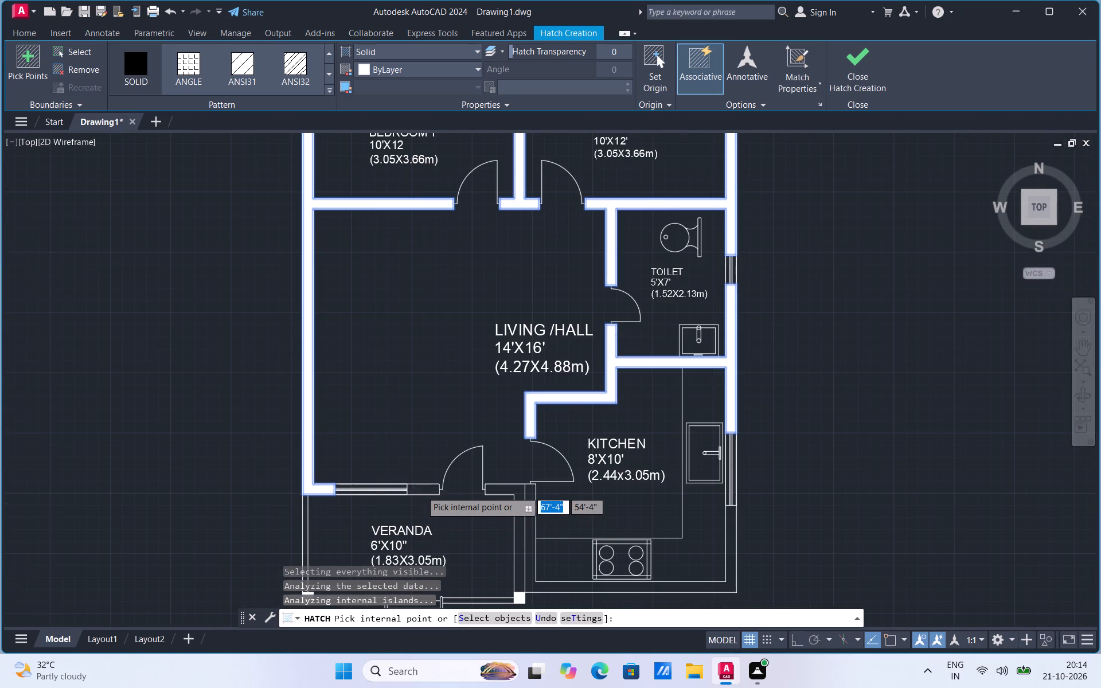
pyautogui.scroll(1, 421, 491)
pyautogui.click(421, 491)
pyautogui.click(651, 491)
pyautogui.click(694, 502)
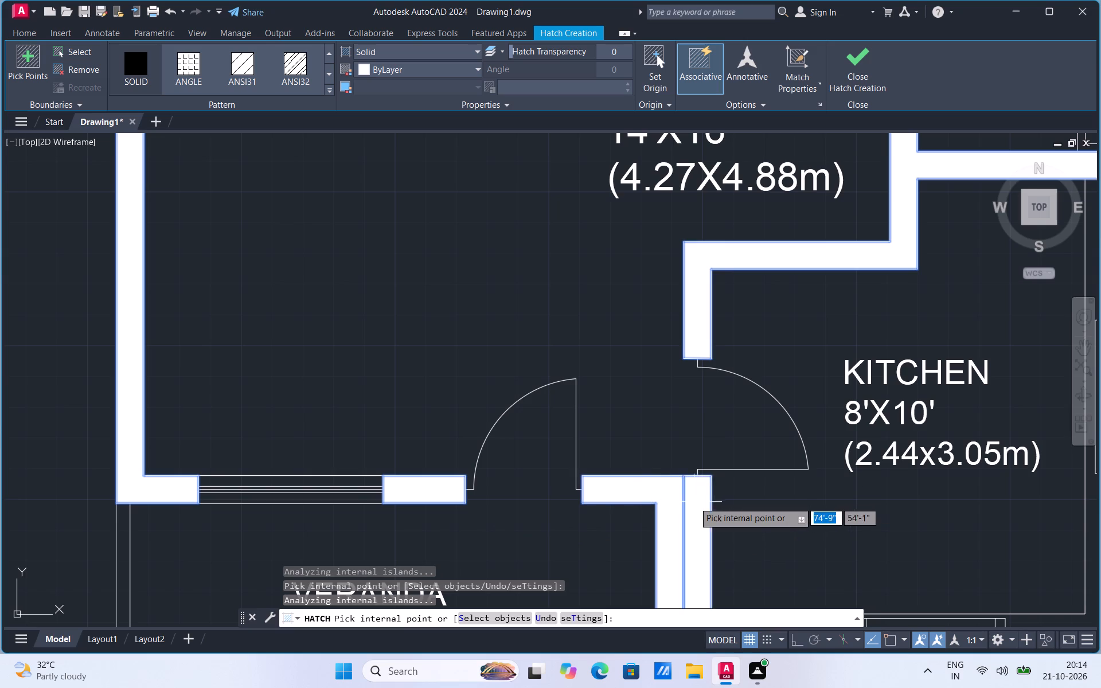
pyautogui.scroll(-3, 518, 280)
pyautogui.scroll(-1, 589, 455)
pyautogui.scroll(2, 415, 535)
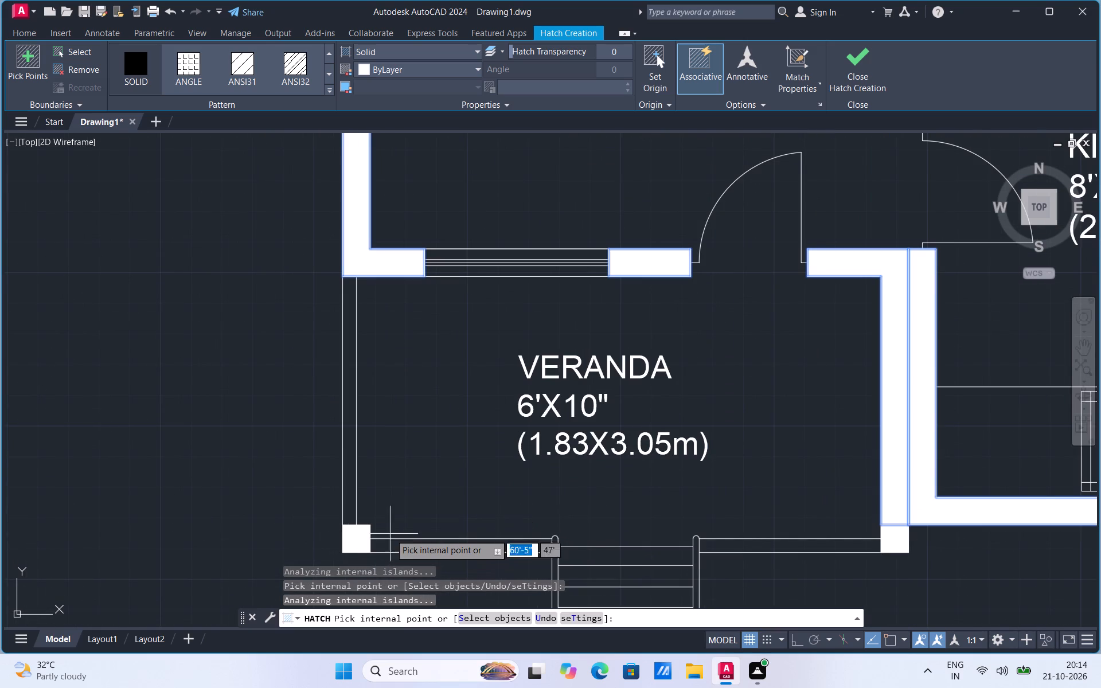
pyautogui.scroll(-2, 426, 507)
pyautogui.press('Escape')
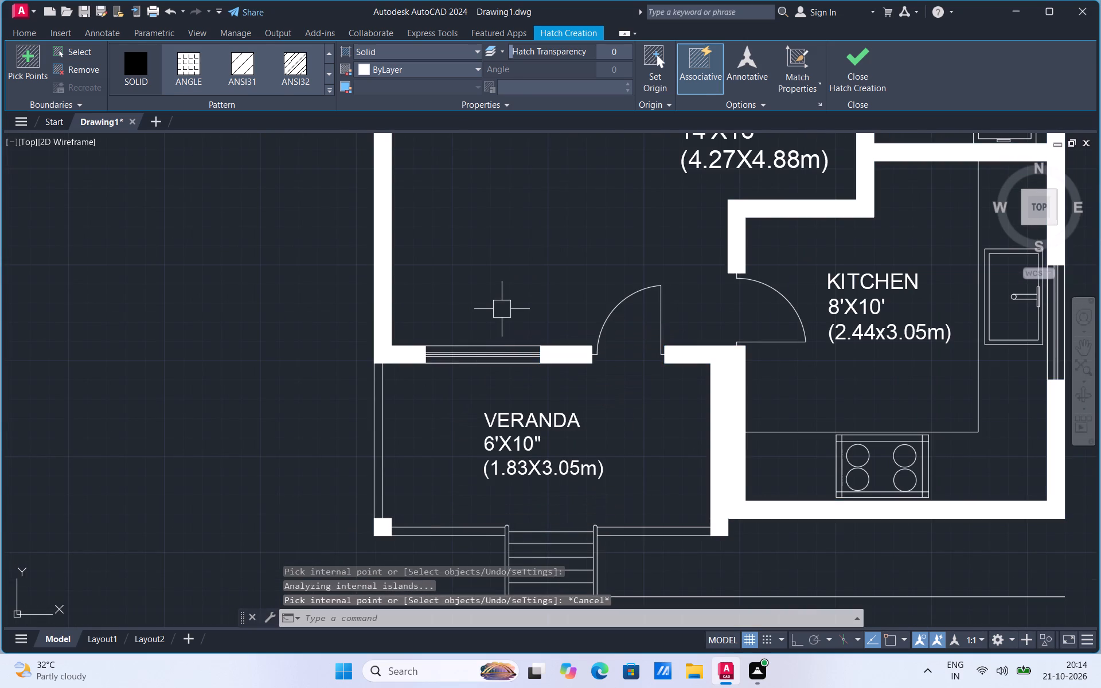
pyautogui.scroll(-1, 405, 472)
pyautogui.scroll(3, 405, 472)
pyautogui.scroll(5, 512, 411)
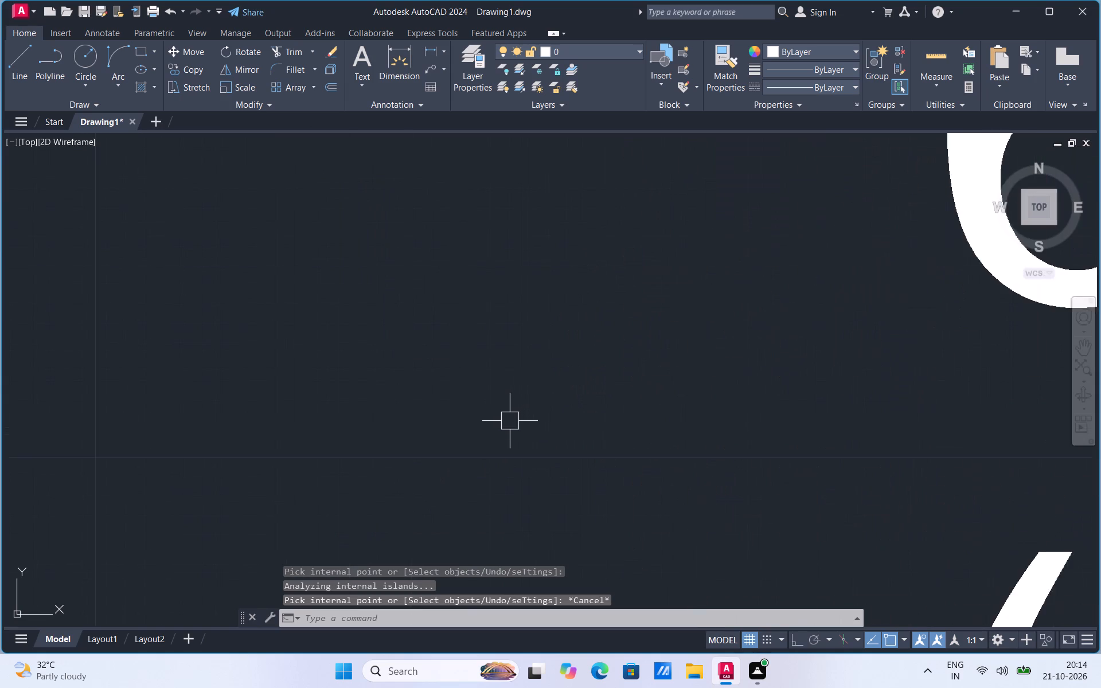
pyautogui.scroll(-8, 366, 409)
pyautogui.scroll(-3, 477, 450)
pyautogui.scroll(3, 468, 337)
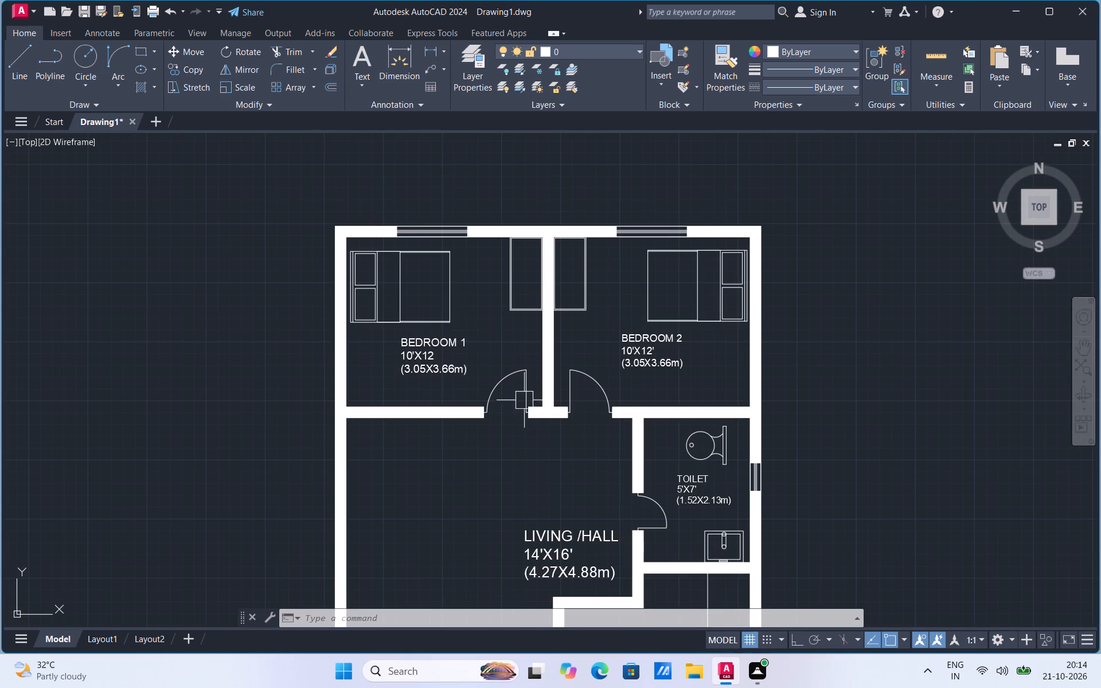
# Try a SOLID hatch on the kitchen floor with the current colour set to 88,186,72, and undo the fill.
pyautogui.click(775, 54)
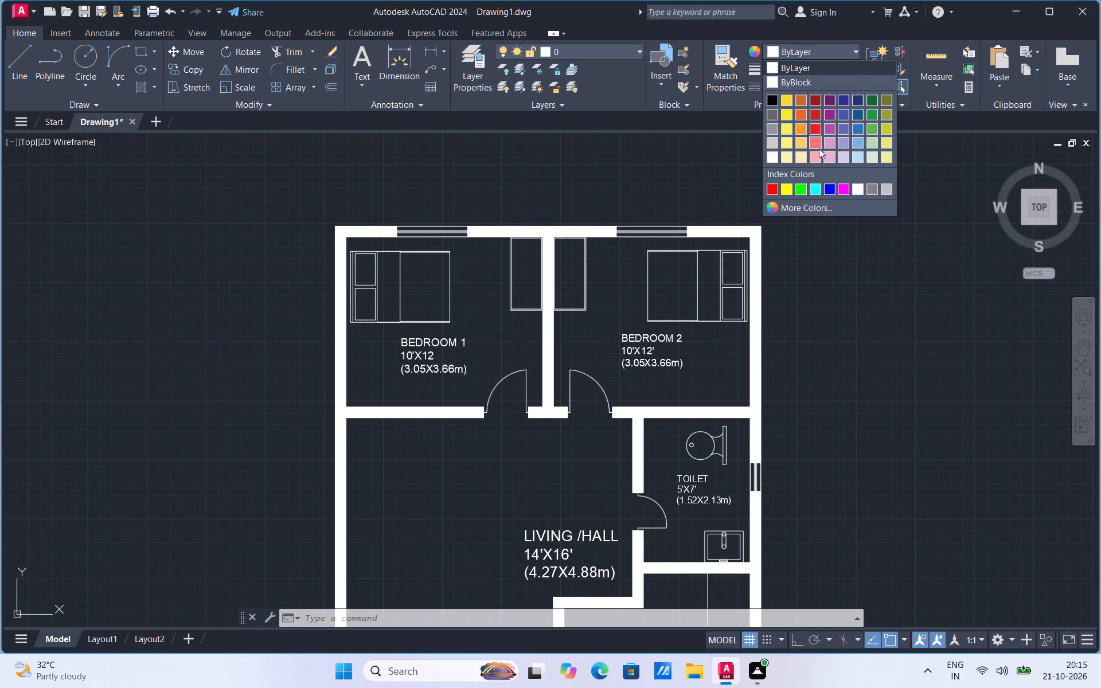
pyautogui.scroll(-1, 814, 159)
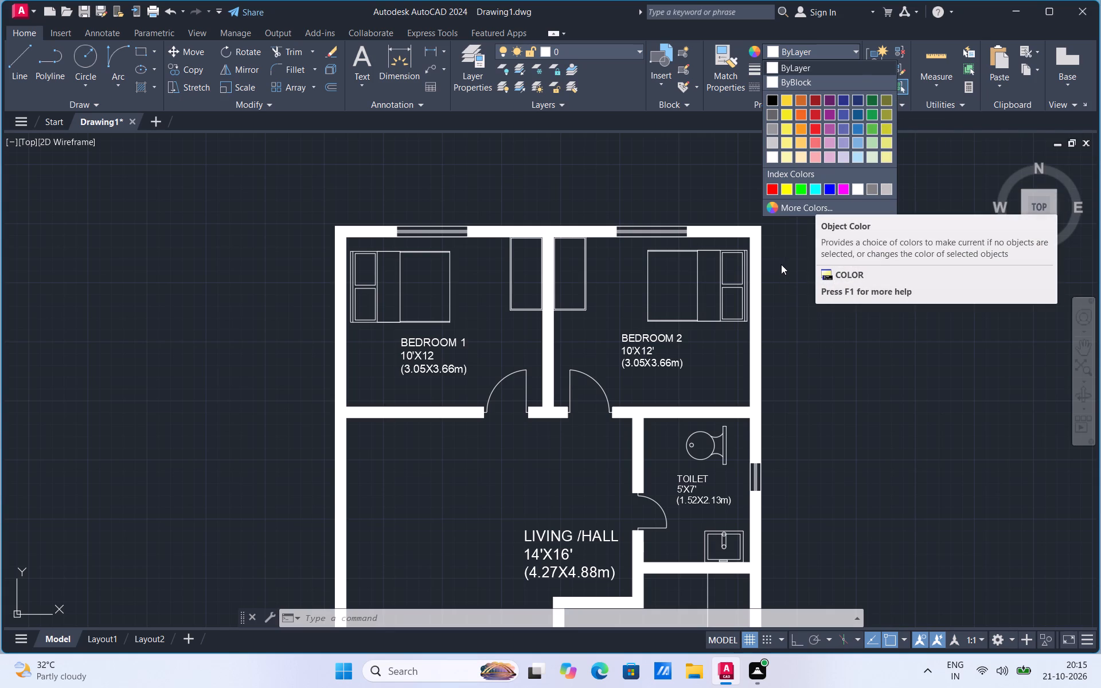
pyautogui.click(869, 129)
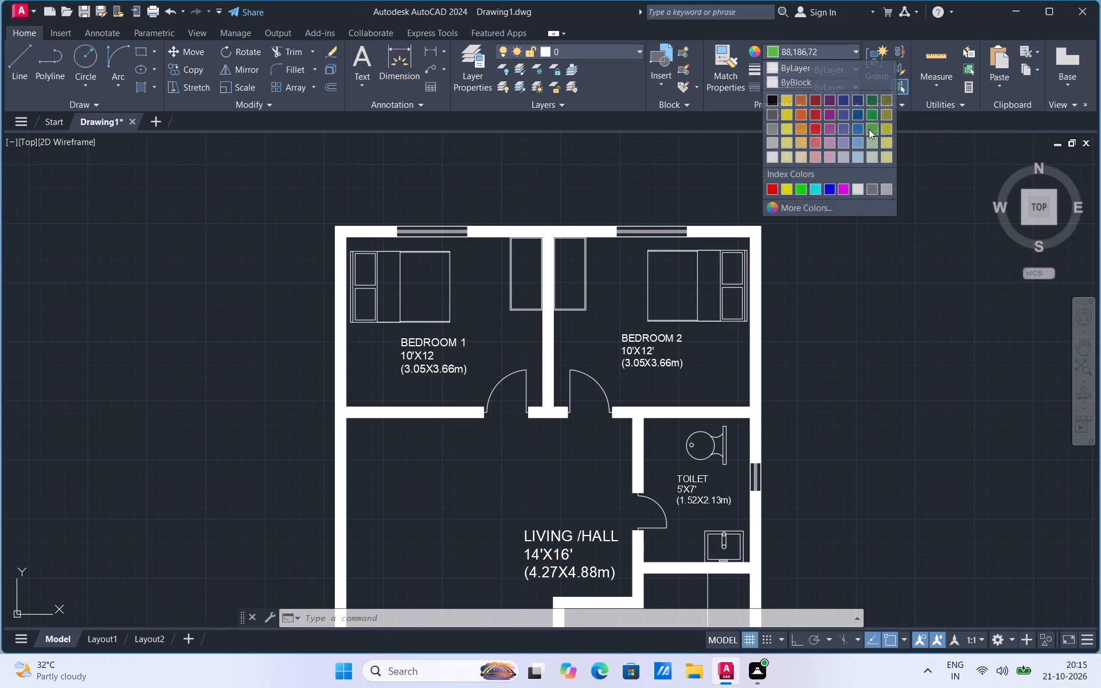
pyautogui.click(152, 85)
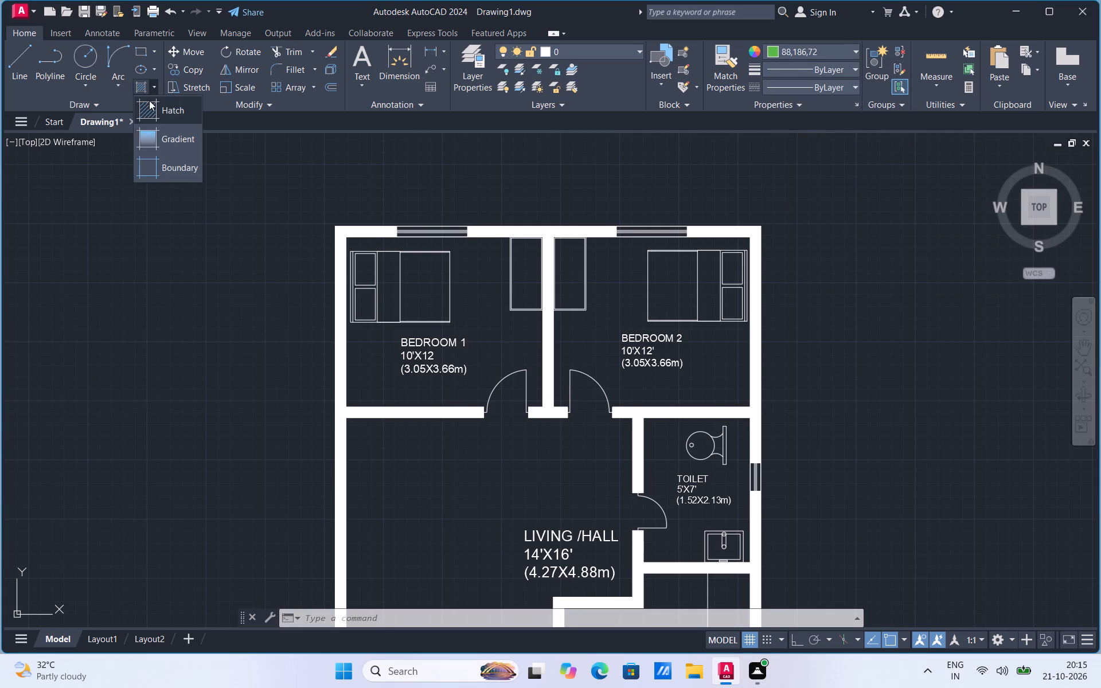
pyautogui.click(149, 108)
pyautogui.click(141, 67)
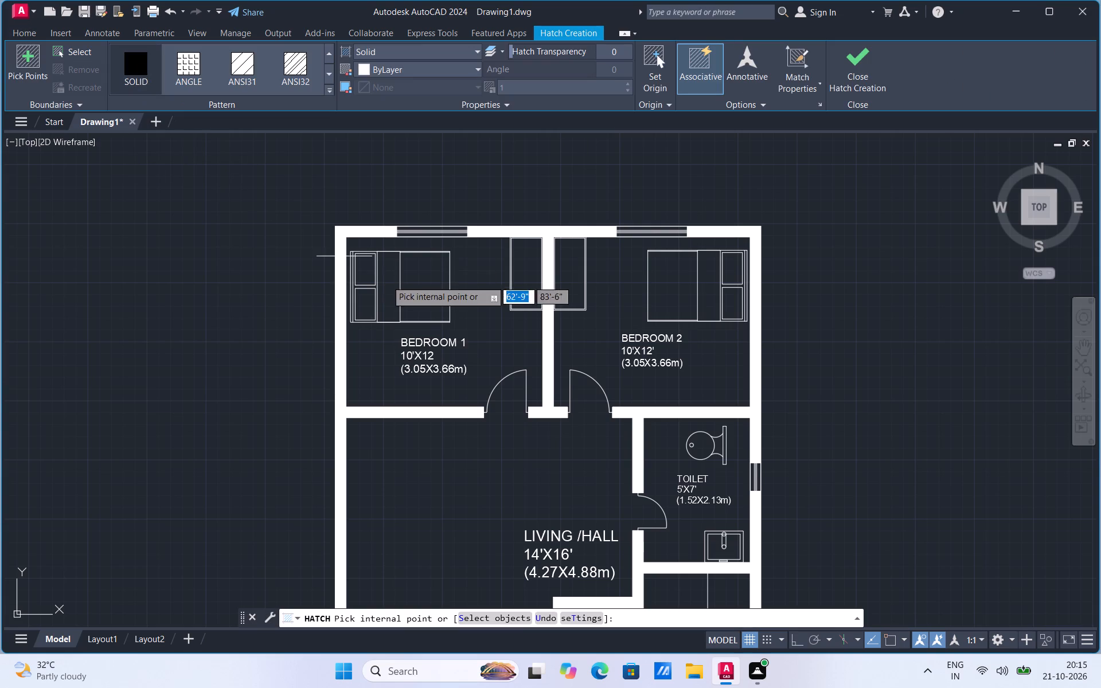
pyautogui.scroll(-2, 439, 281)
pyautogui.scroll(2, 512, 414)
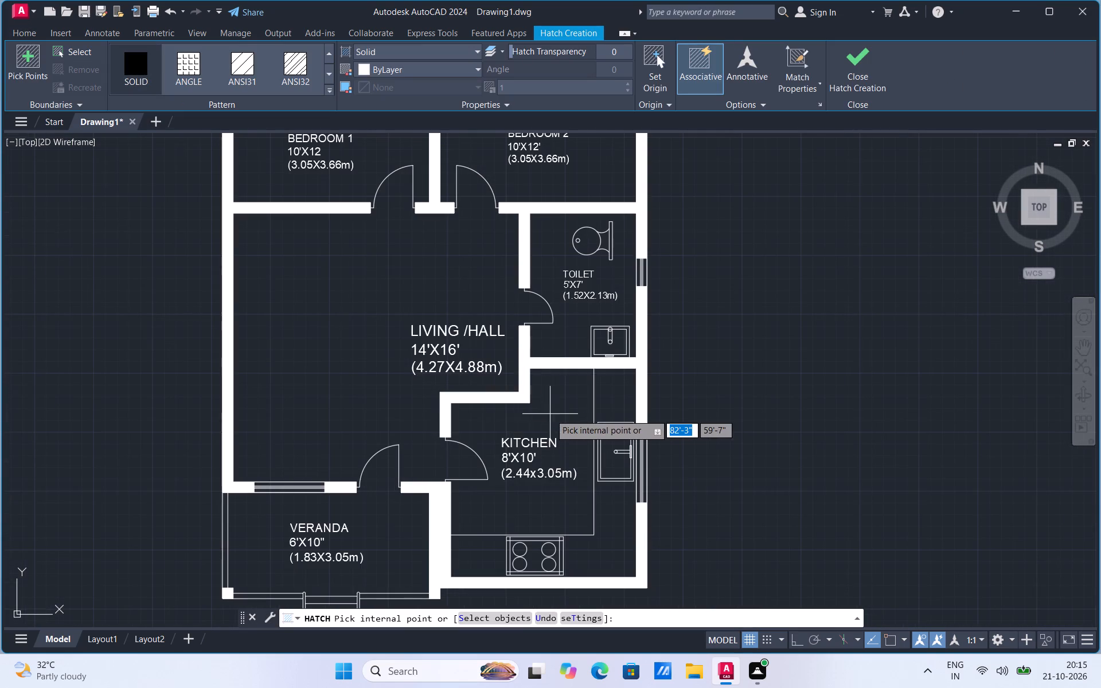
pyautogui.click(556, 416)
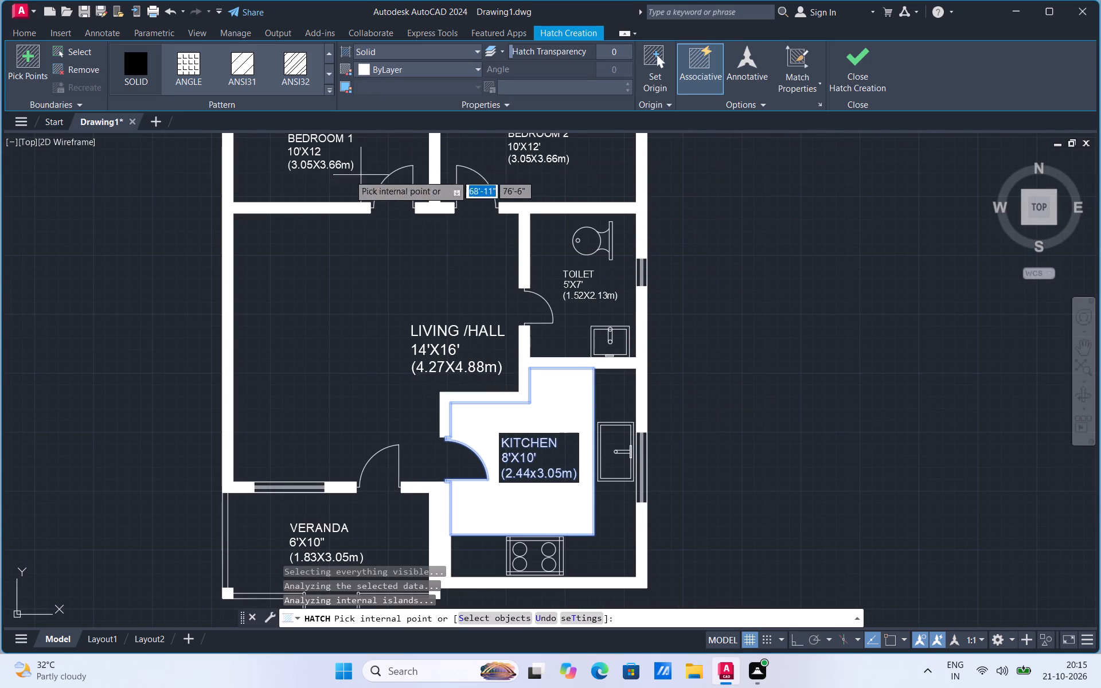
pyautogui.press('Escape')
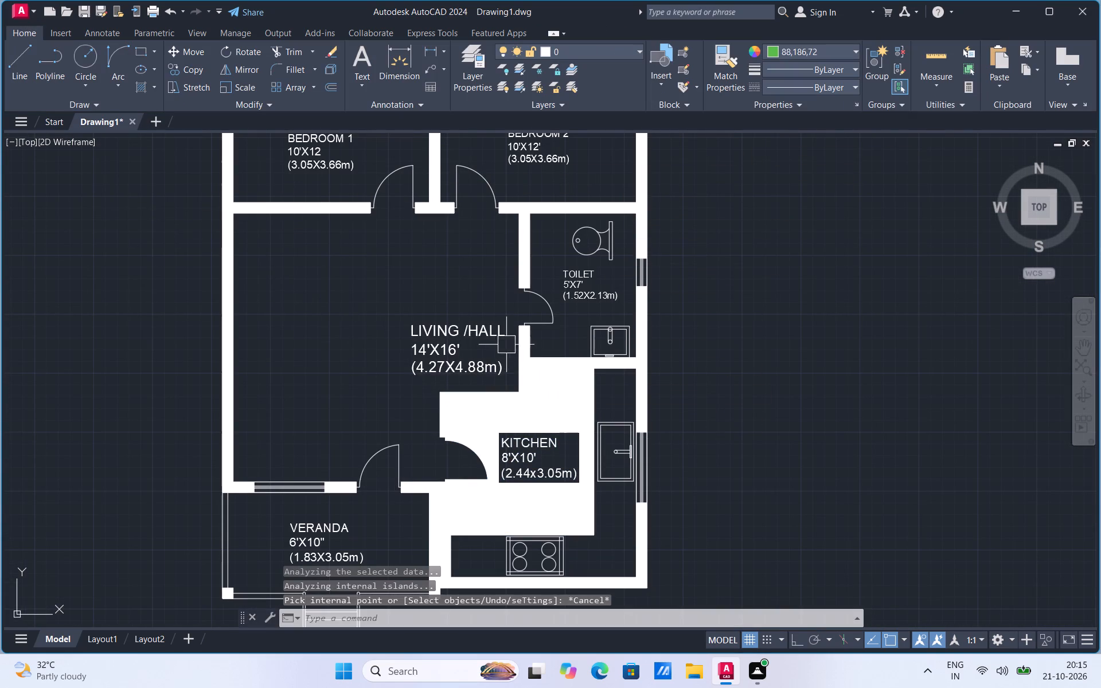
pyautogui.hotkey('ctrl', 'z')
# Set the current object colour to black (0,0,0) and draw a short slanted sample line outside the living hall's left wall.
pyautogui.scroll(-3, 622, 320)
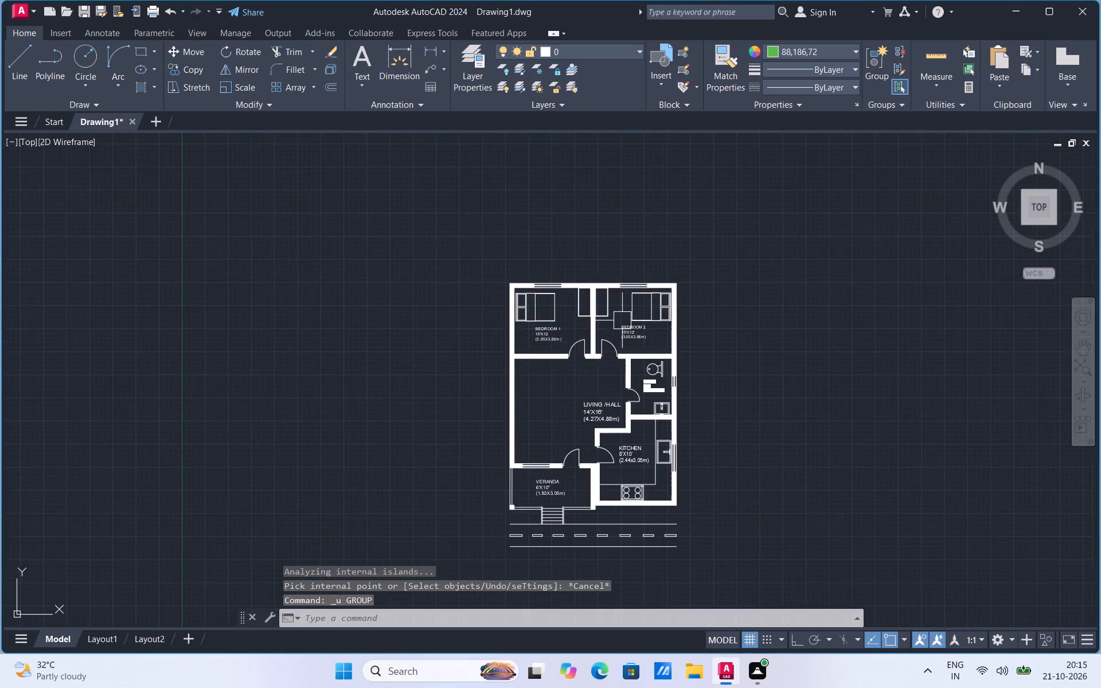
pyautogui.scroll(3, 634, 428)
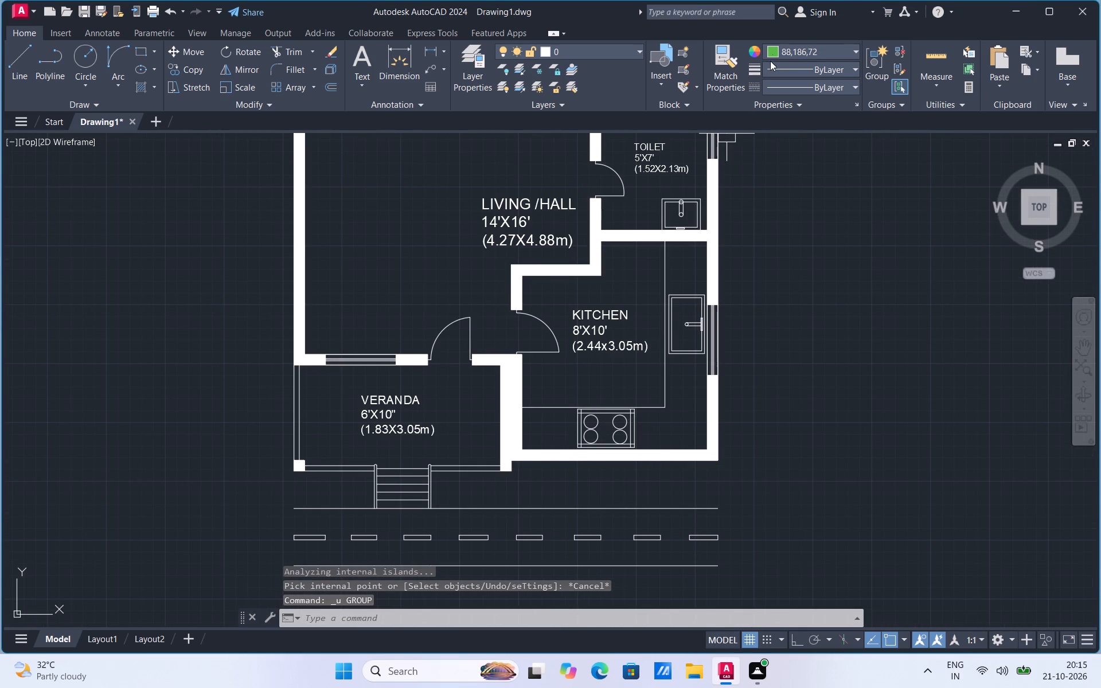
pyautogui.click(773, 53)
pyautogui.click(771, 101)
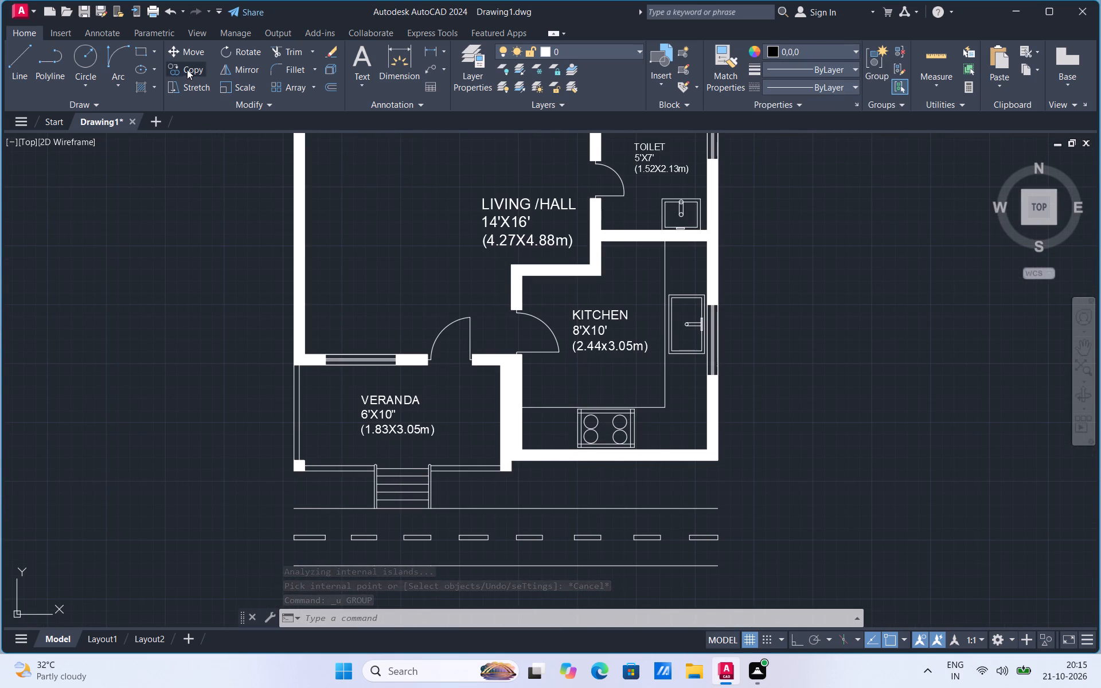
pyautogui.click(10, 65)
pyautogui.click(98, 334)
pyautogui.click(126, 288)
pyautogui.press('Escape')
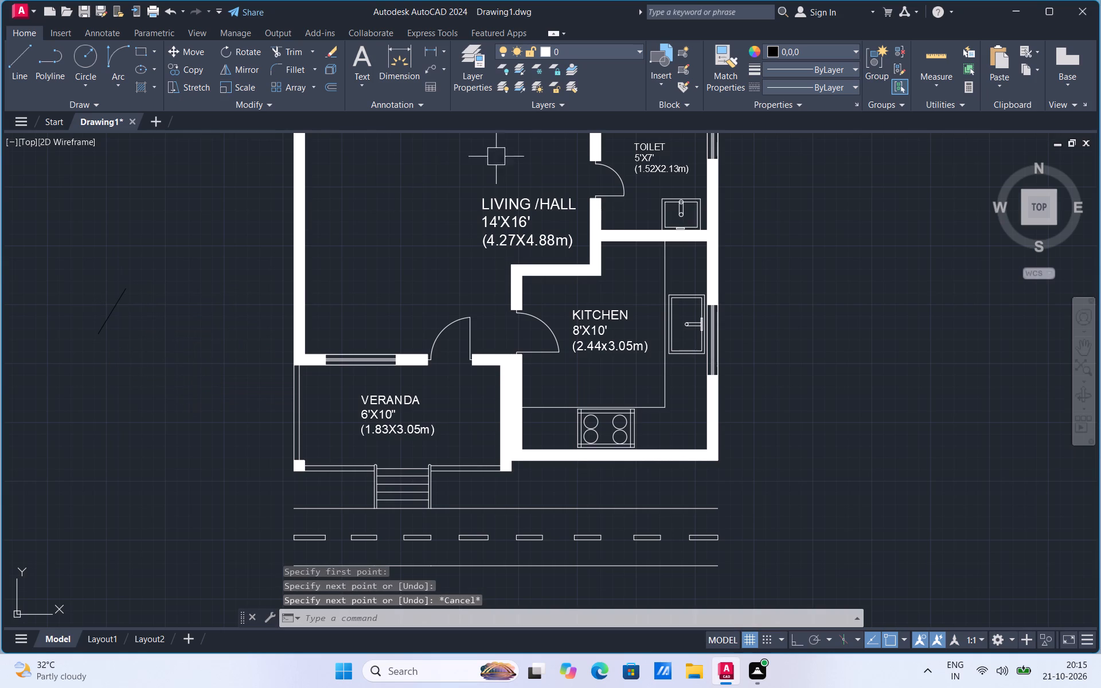
# Match the black sample line's properties onto the solid wall hatch and the veranda column hatch.
pyautogui.click(725, 81)
pyautogui.click(123, 303)
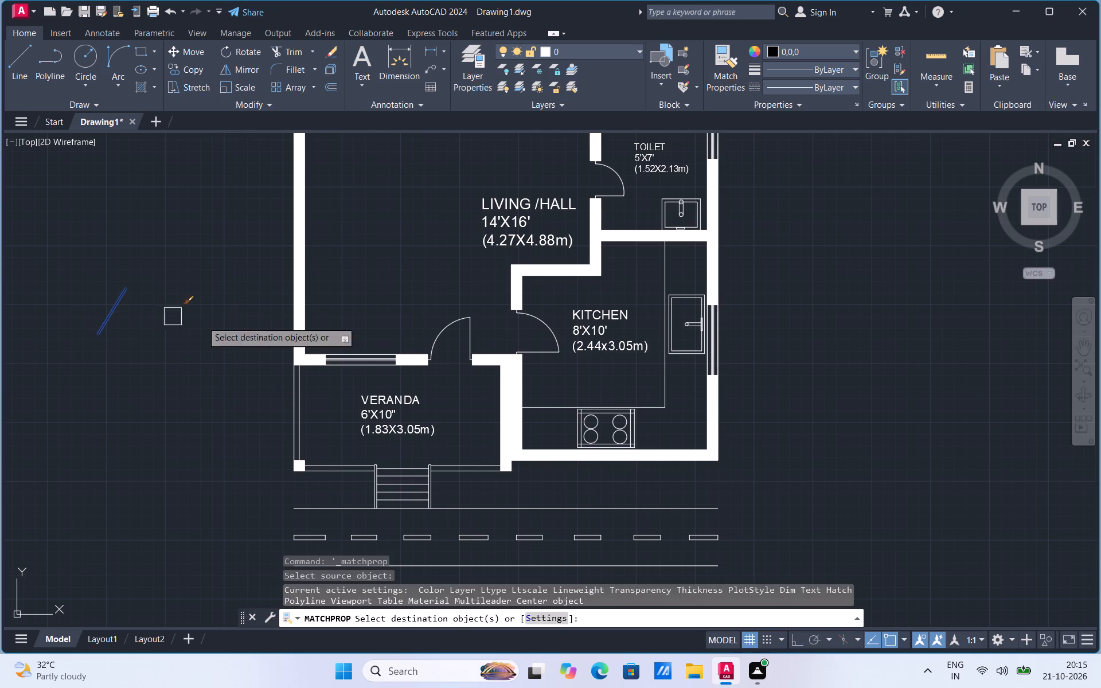
pyautogui.scroll(3, 284, 323)
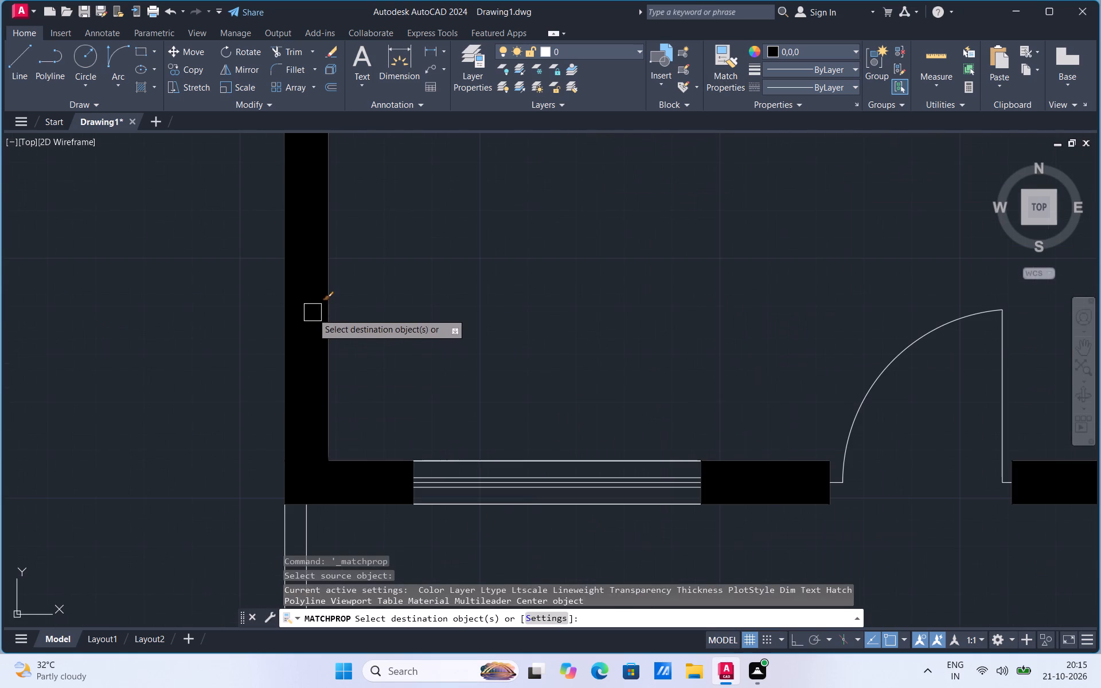
pyautogui.click(313, 313)
pyautogui.scroll(-3, 299, 362)
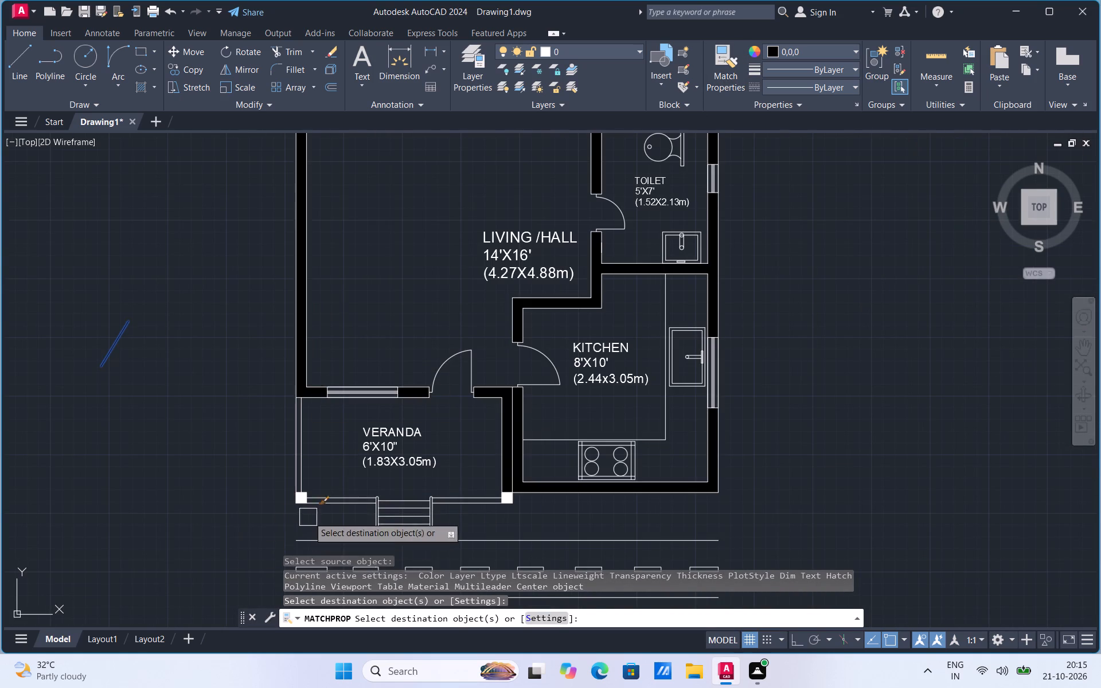
pyautogui.scroll(2, 309, 505)
pyautogui.click(288, 490)
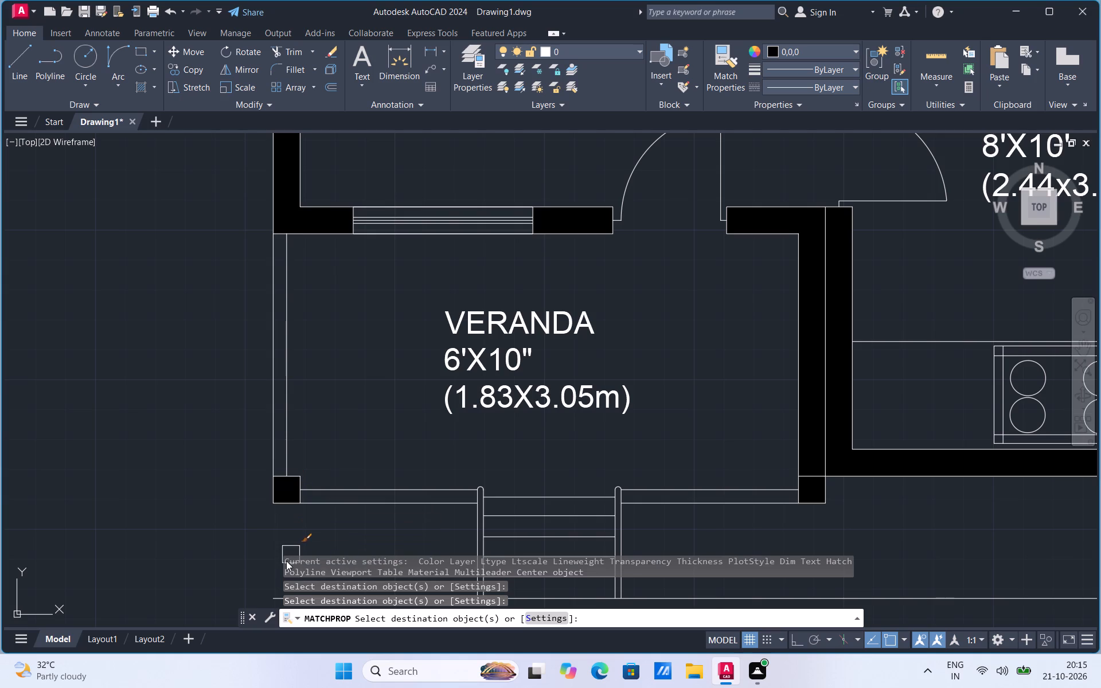
pyautogui.press('Escape')
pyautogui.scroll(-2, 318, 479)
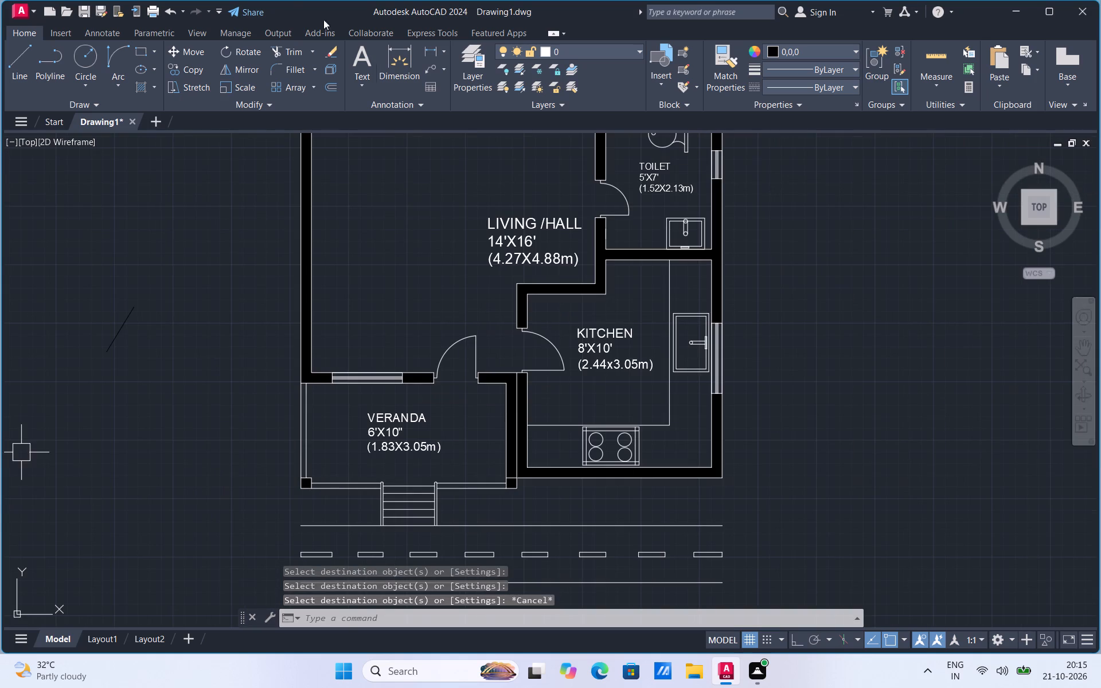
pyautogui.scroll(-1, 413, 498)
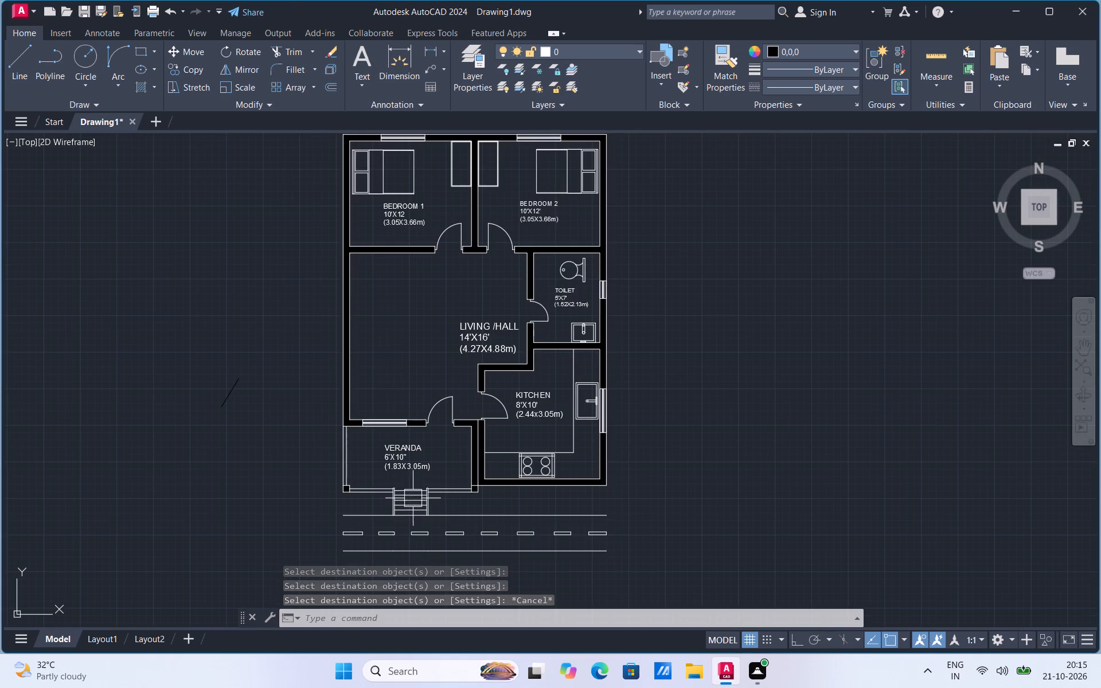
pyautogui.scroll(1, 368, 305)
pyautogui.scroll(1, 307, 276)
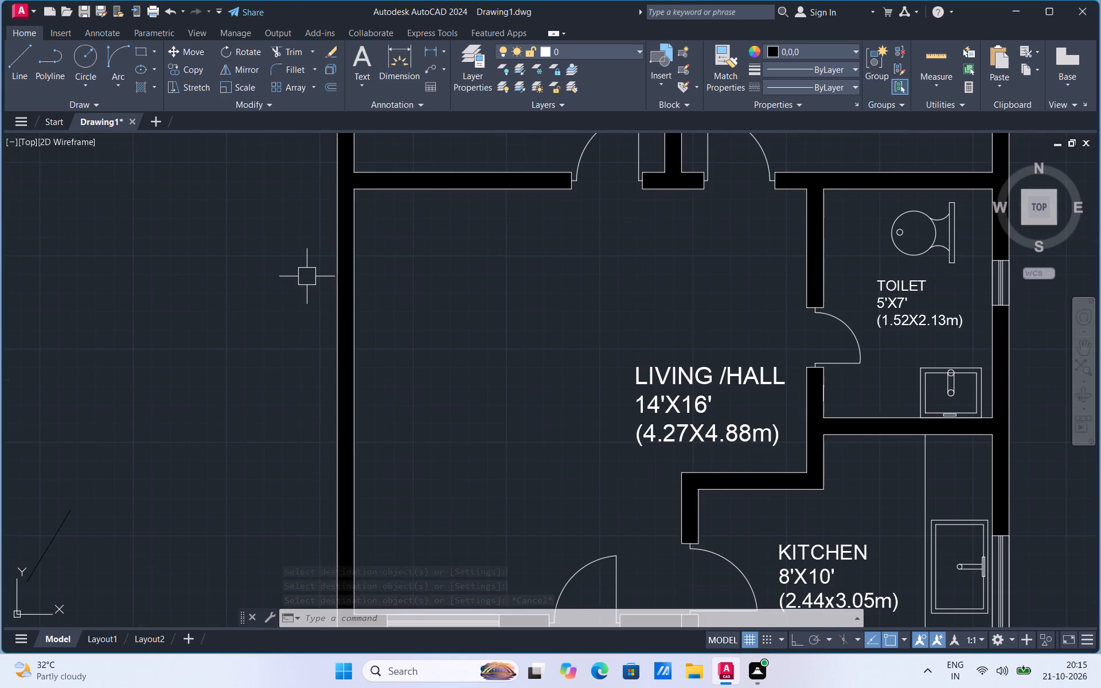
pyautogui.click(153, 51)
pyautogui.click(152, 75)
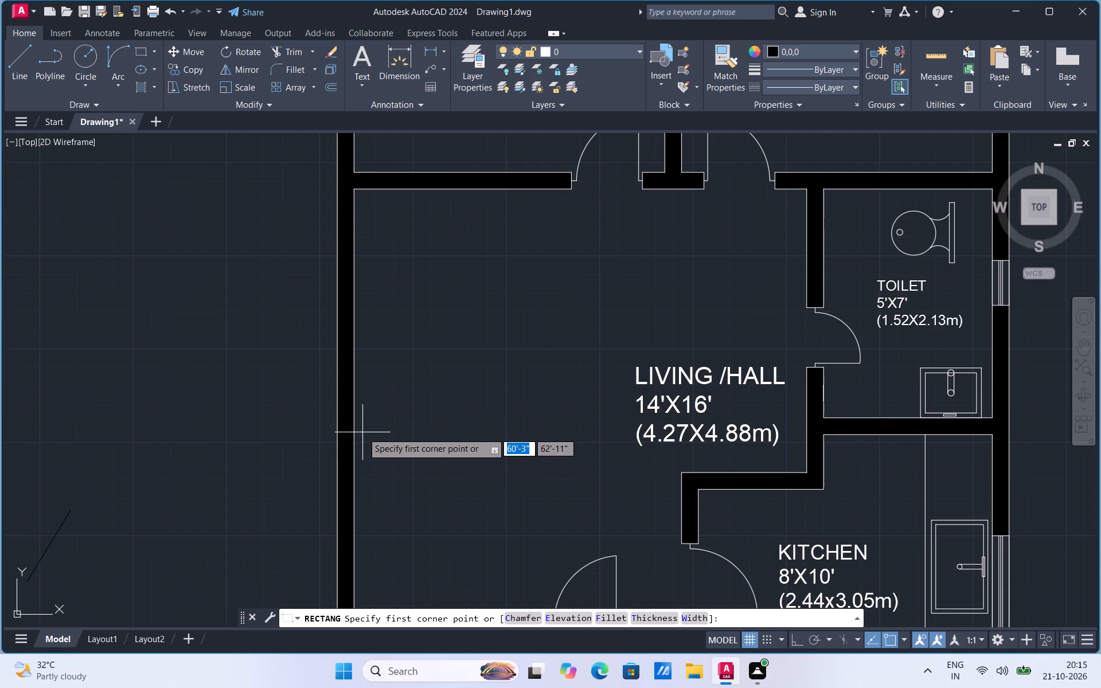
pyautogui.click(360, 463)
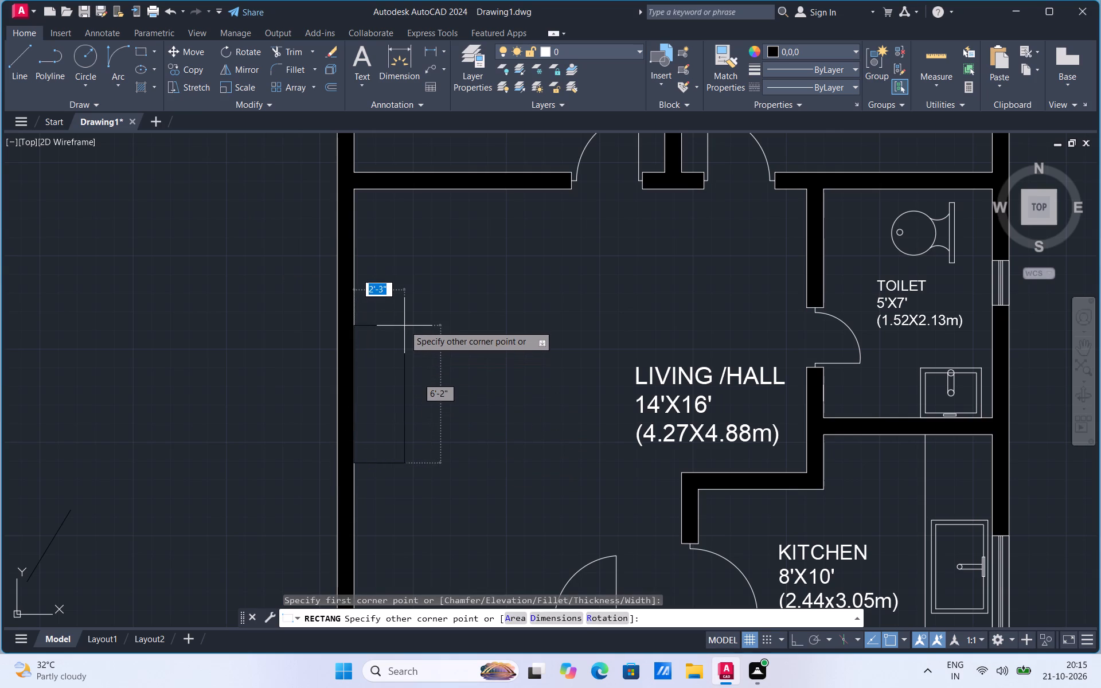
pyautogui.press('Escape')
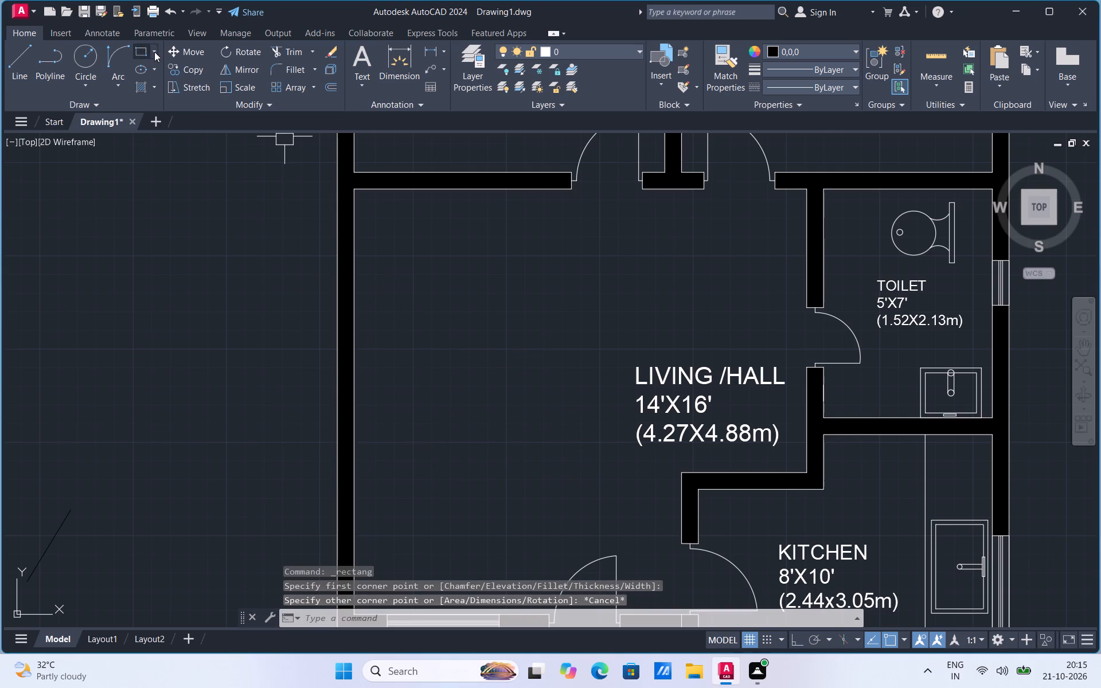
# Draw a narrow upright rectangle inside the living hall, just off its left wall.
pyautogui.click(154, 52)
pyautogui.click(152, 71)
pyautogui.click(366, 469)
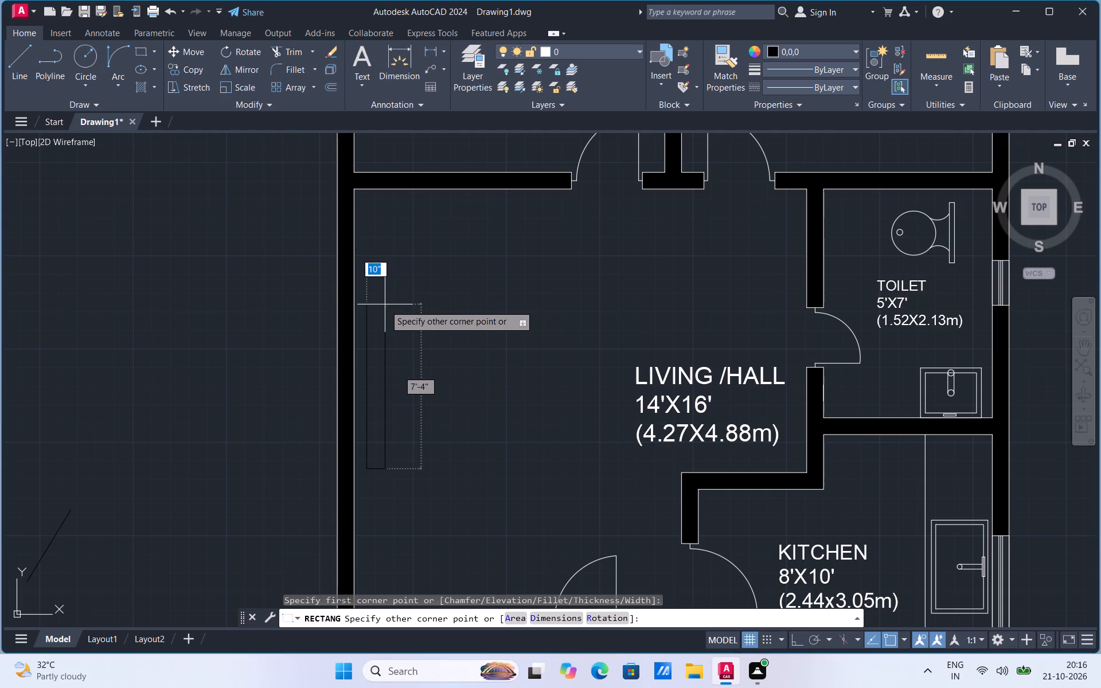
pyautogui.click(389, 330)
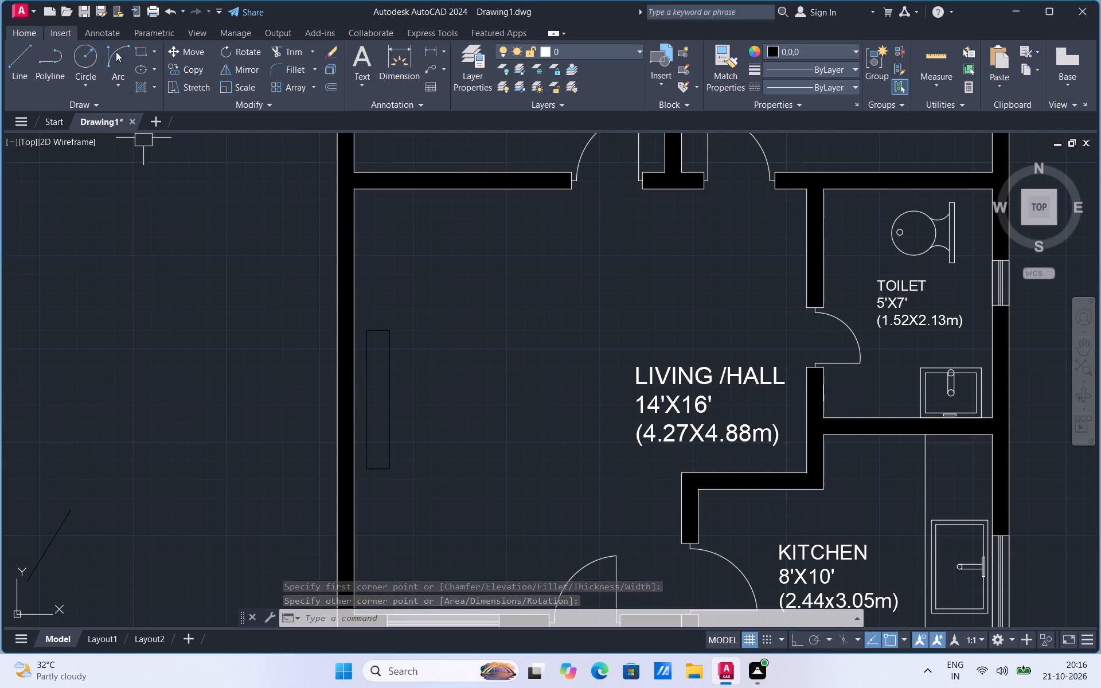
# Draw an upright rectangle about 3'-1" by 9'-2" in the middle of the living hall.
pyautogui.click(154, 52)
pyautogui.click(153, 79)
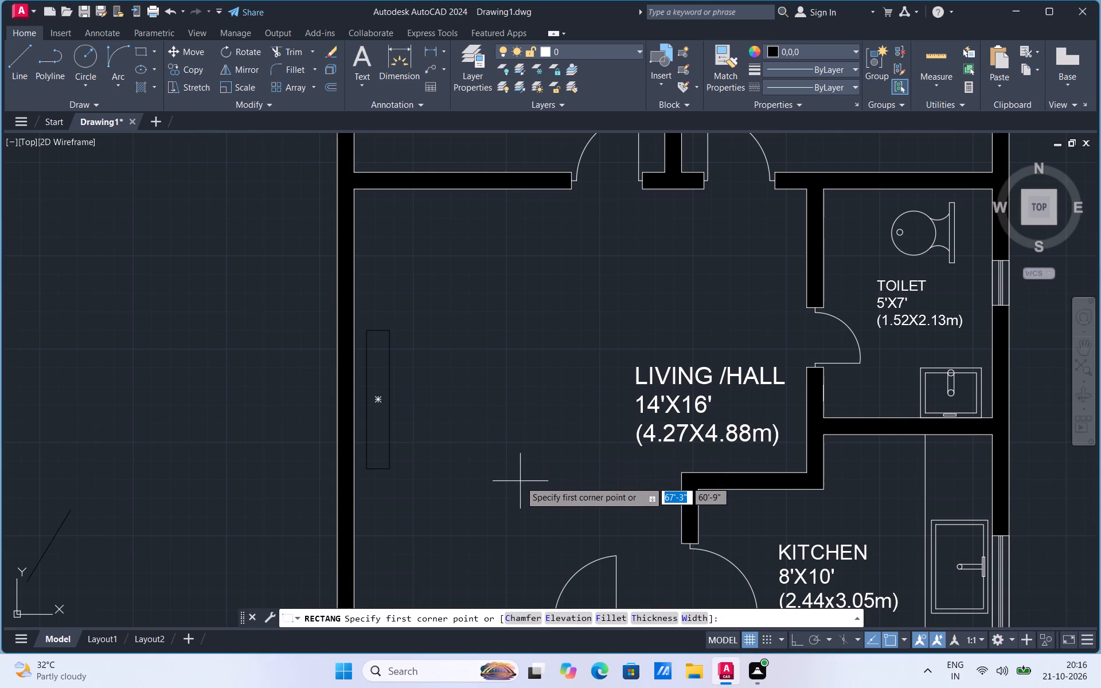
pyautogui.click(524, 478)
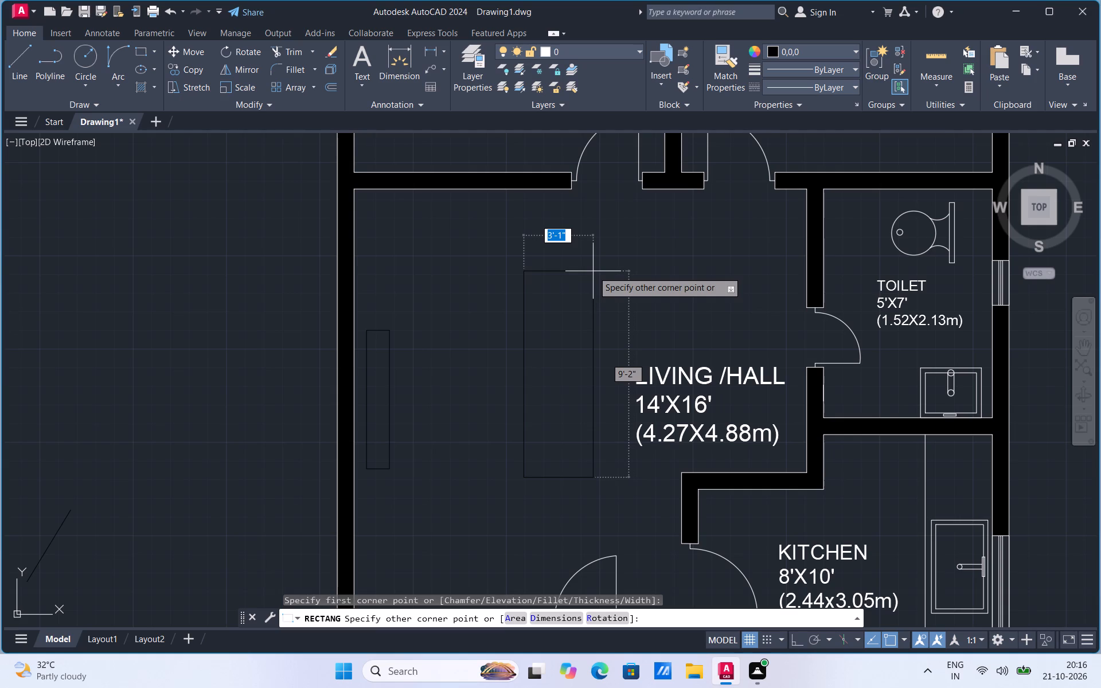
pyautogui.click(593, 271)
# Scale down the LIVING /HALL label slightly by eye so it takes less room beside the large rectangle.
pyautogui.click(676, 387)
pyautogui.rightClick(676, 387)
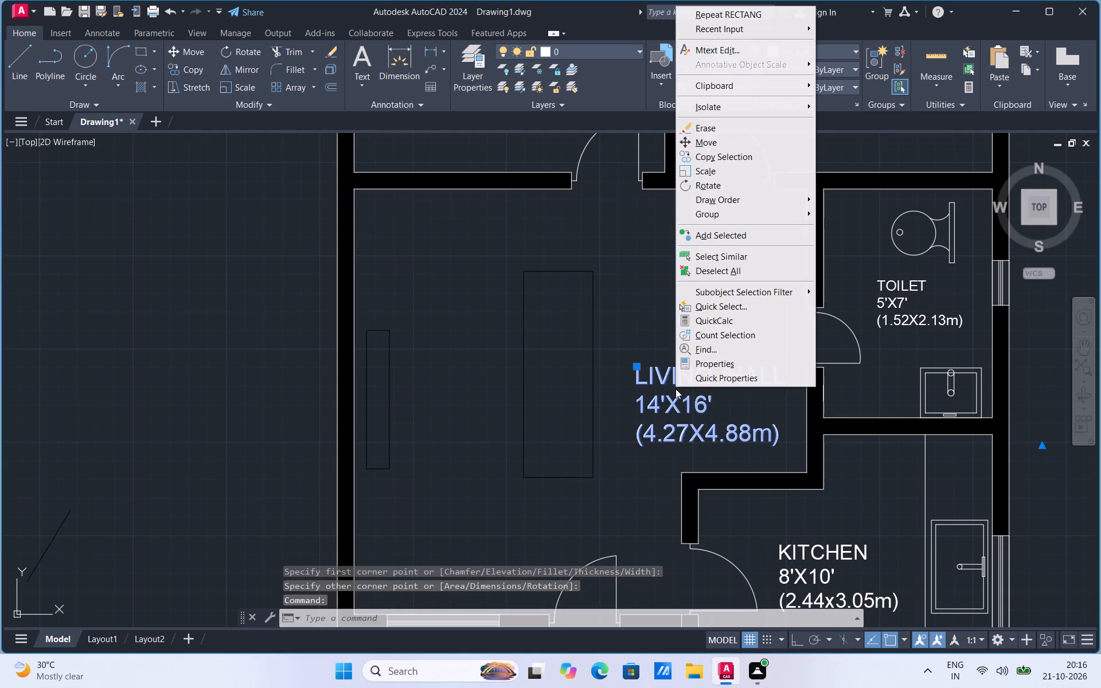
pyautogui.click(716, 176)
pyautogui.click(718, 346)
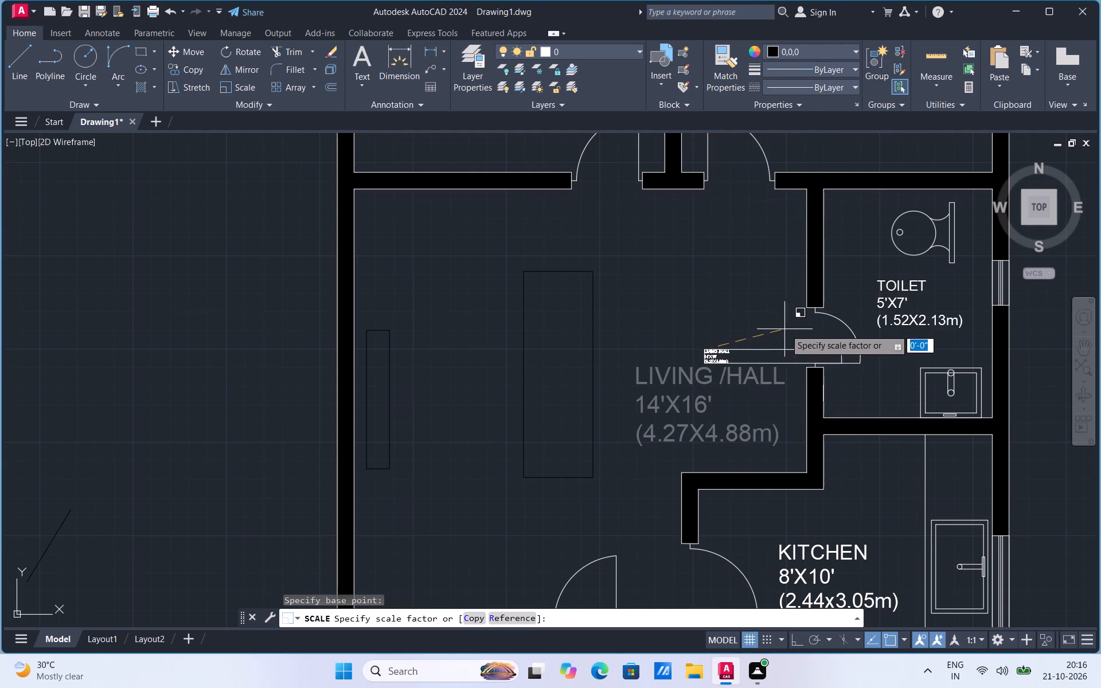
pyautogui.click(1042, 400)
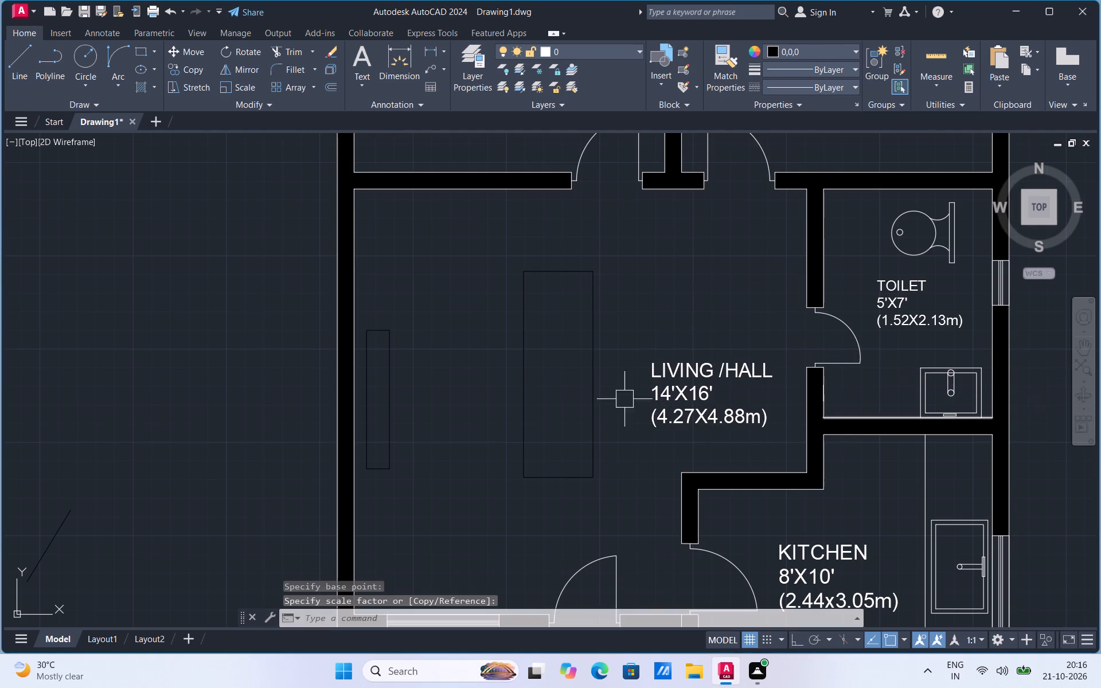
# Move the large living hall rectangle horizontally to the right, closer to the LIVING /HALL label.
pyautogui.click(529, 377)
pyautogui.rightClick(529, 377)
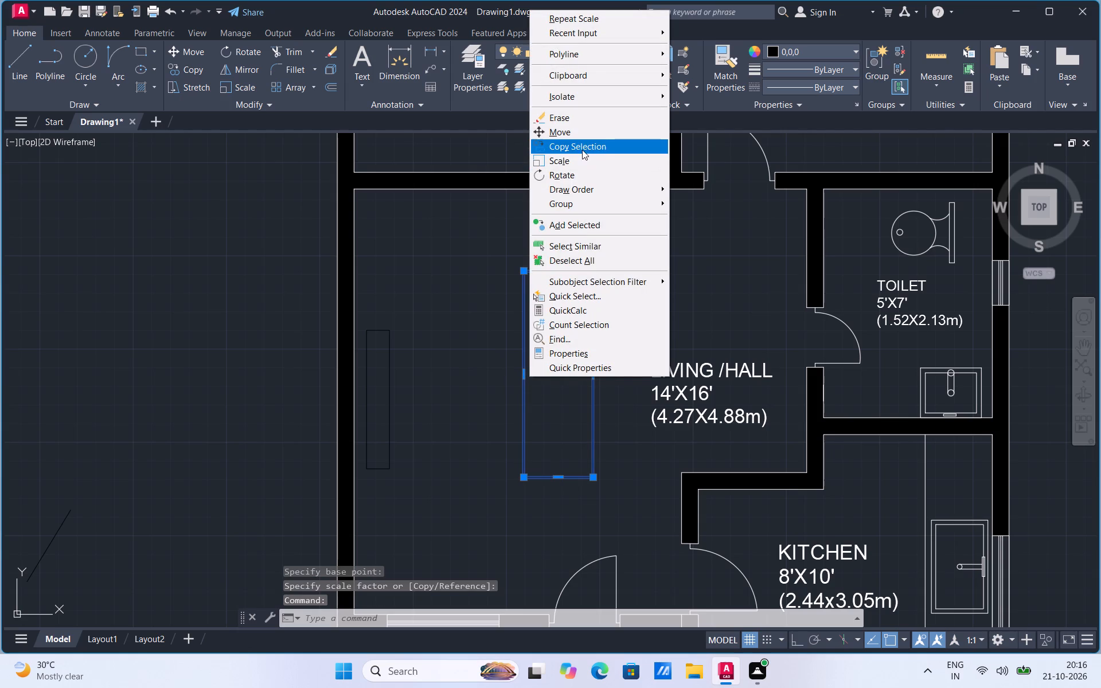
pyautogui.click(578, 133)
pyautogui.click(594, 476)
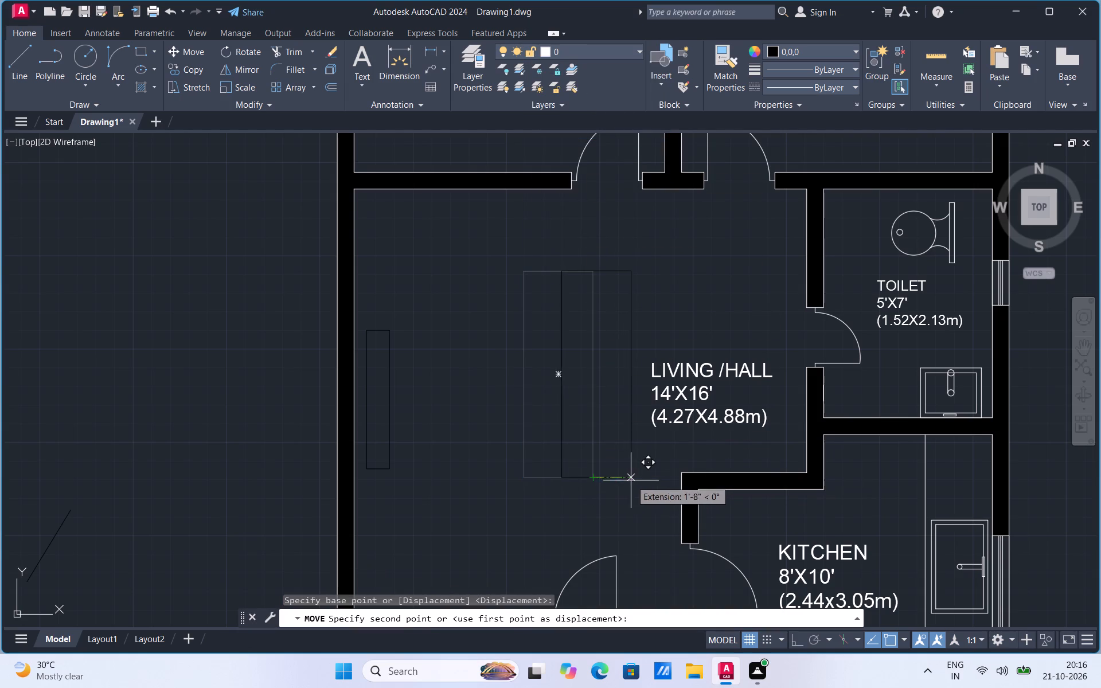
pyautogui.click(642, 478)
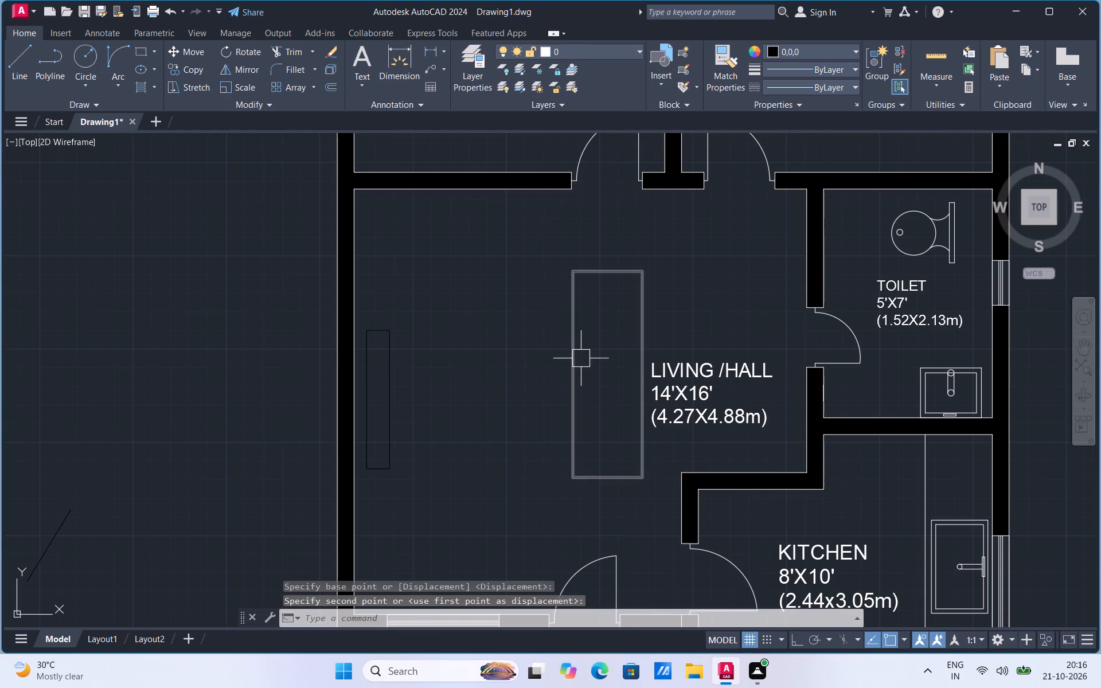
# Explode the large living hall rectangle into separate lines.
pyautogui.scroll(-1, 581, 356)
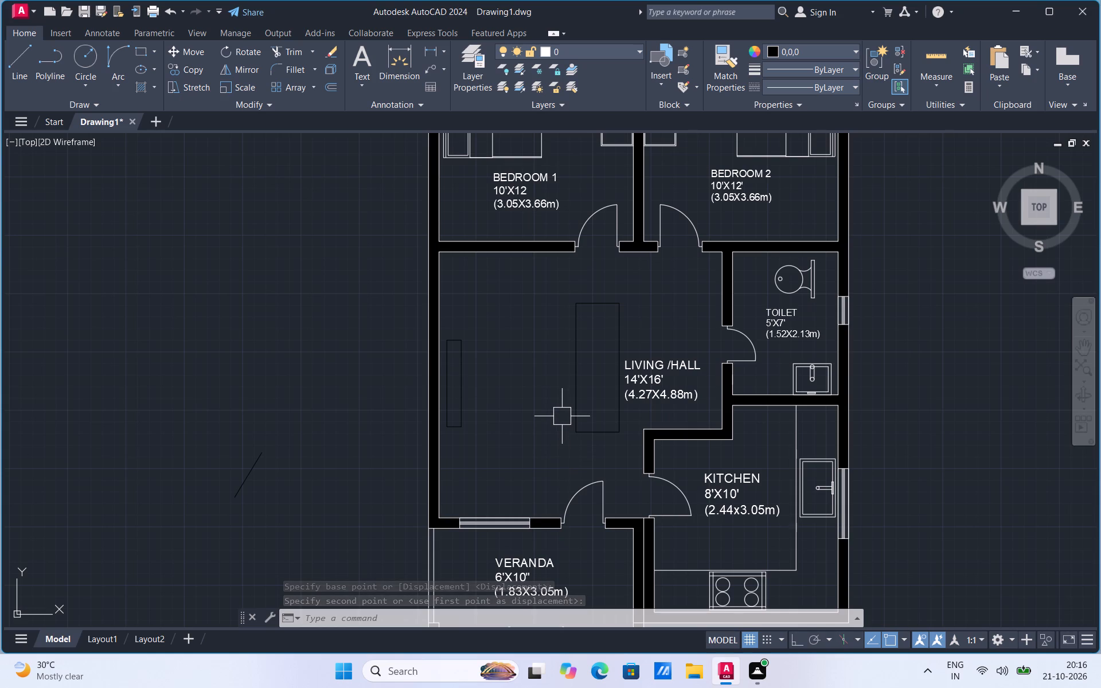
pyautogui.click(577, 391)
pyautogui.write('ex')
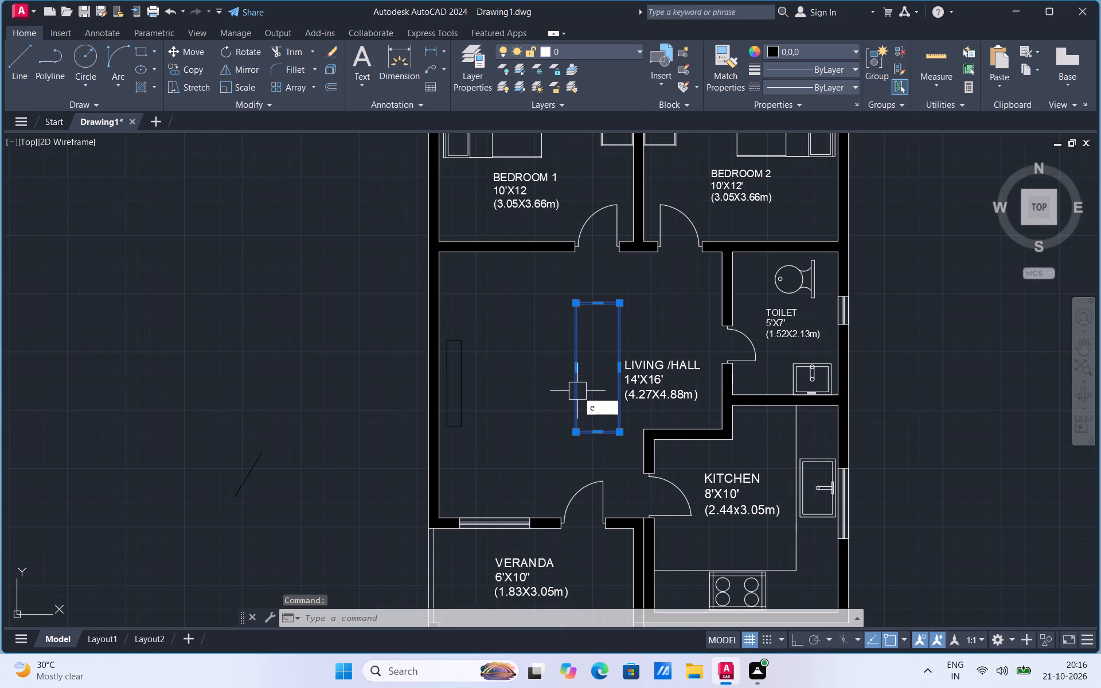
pyautogui.click(617, 431)
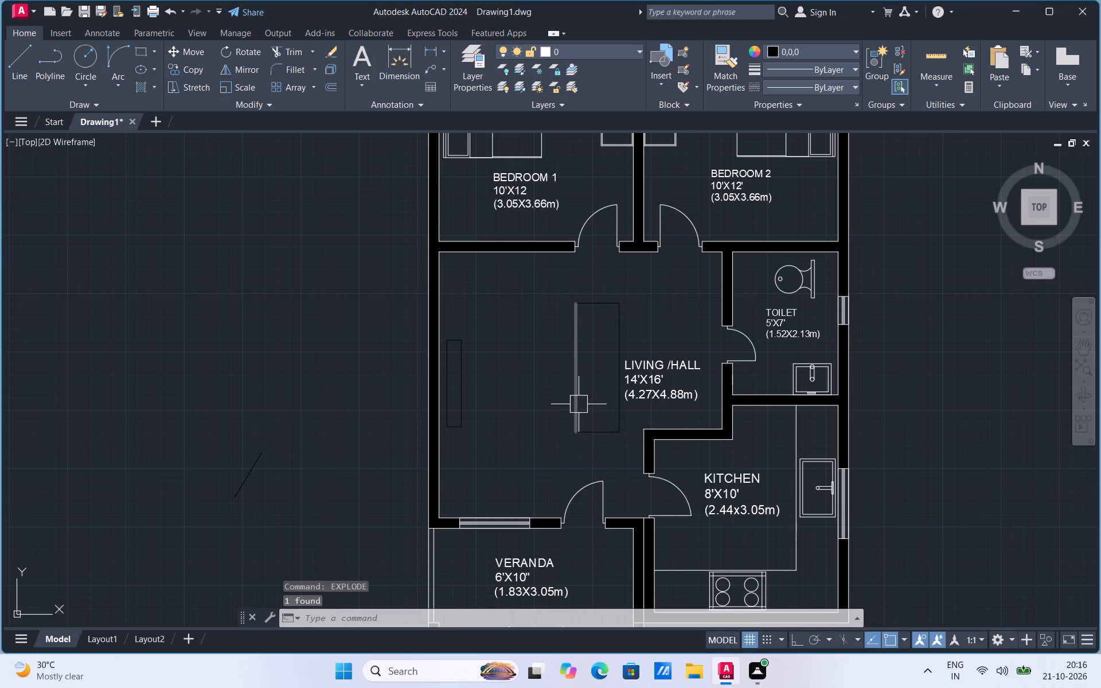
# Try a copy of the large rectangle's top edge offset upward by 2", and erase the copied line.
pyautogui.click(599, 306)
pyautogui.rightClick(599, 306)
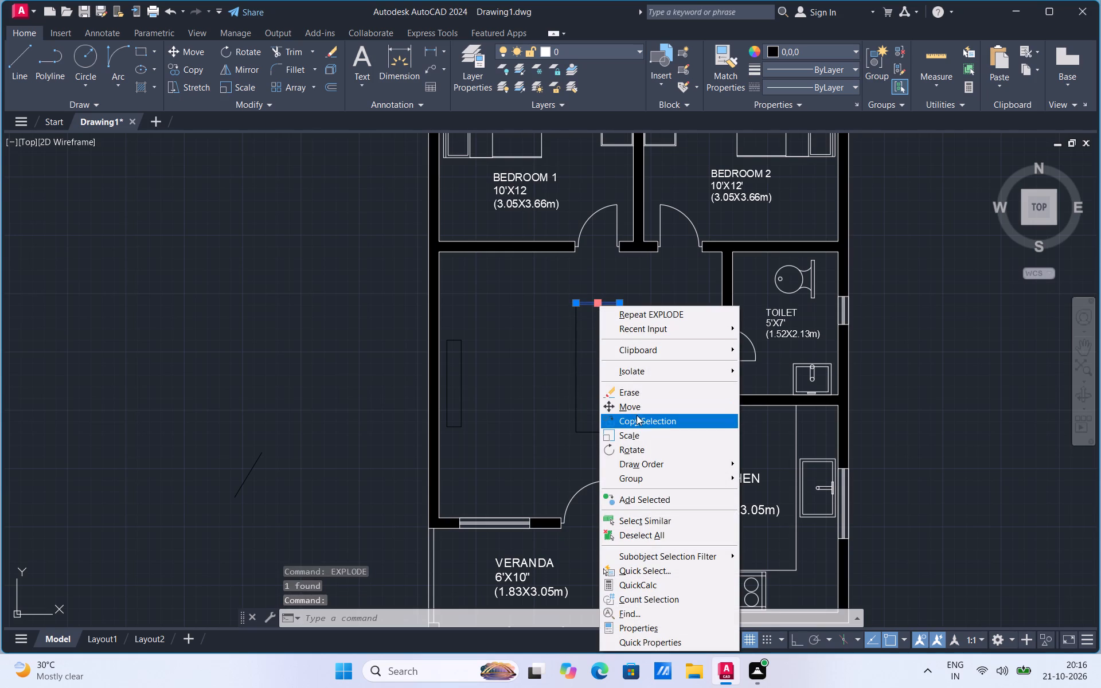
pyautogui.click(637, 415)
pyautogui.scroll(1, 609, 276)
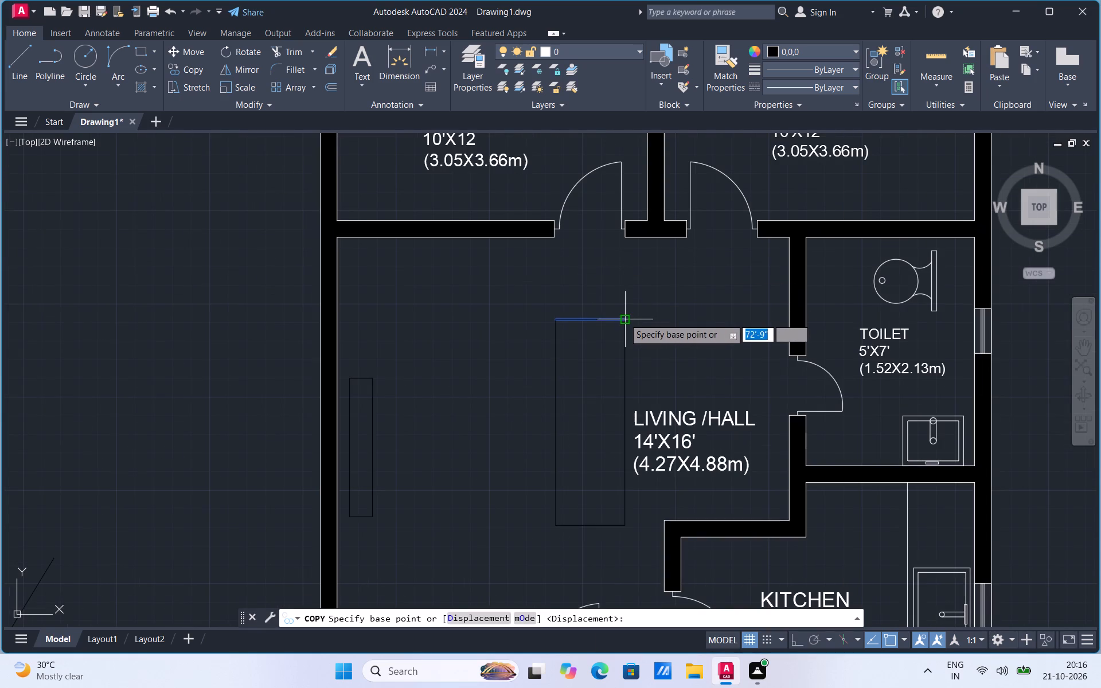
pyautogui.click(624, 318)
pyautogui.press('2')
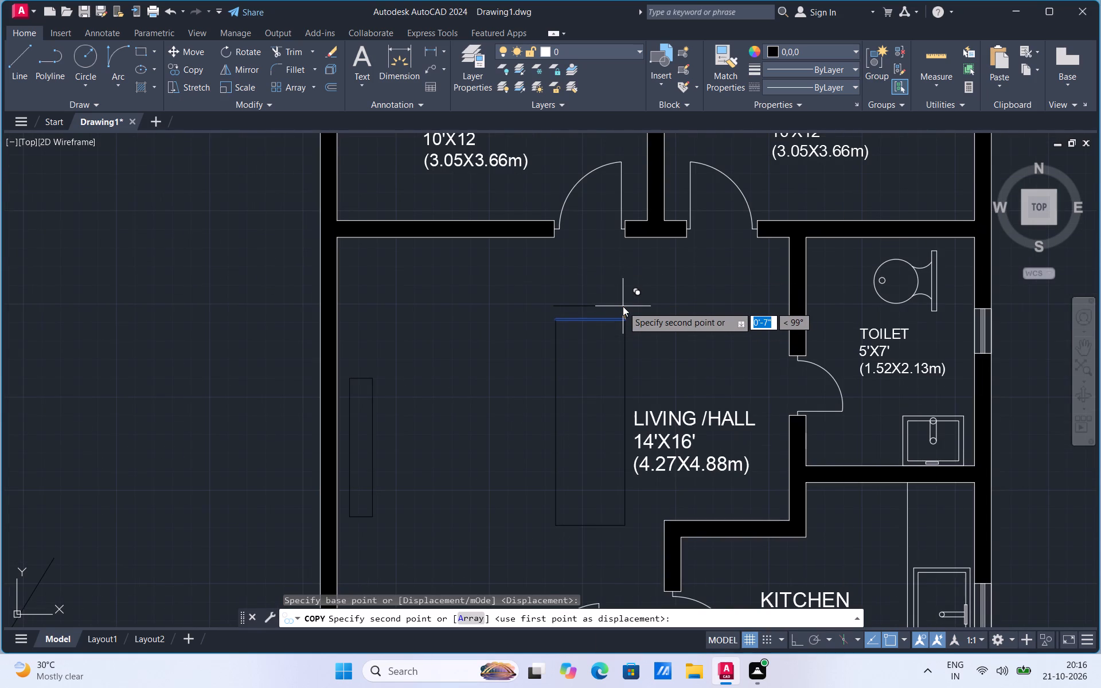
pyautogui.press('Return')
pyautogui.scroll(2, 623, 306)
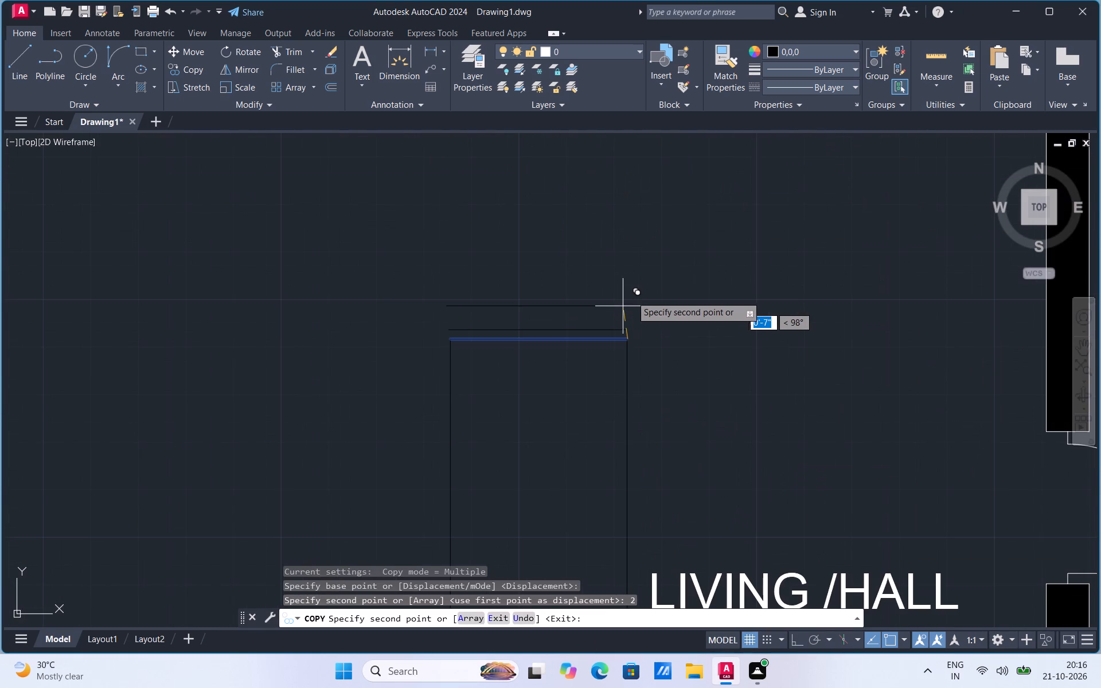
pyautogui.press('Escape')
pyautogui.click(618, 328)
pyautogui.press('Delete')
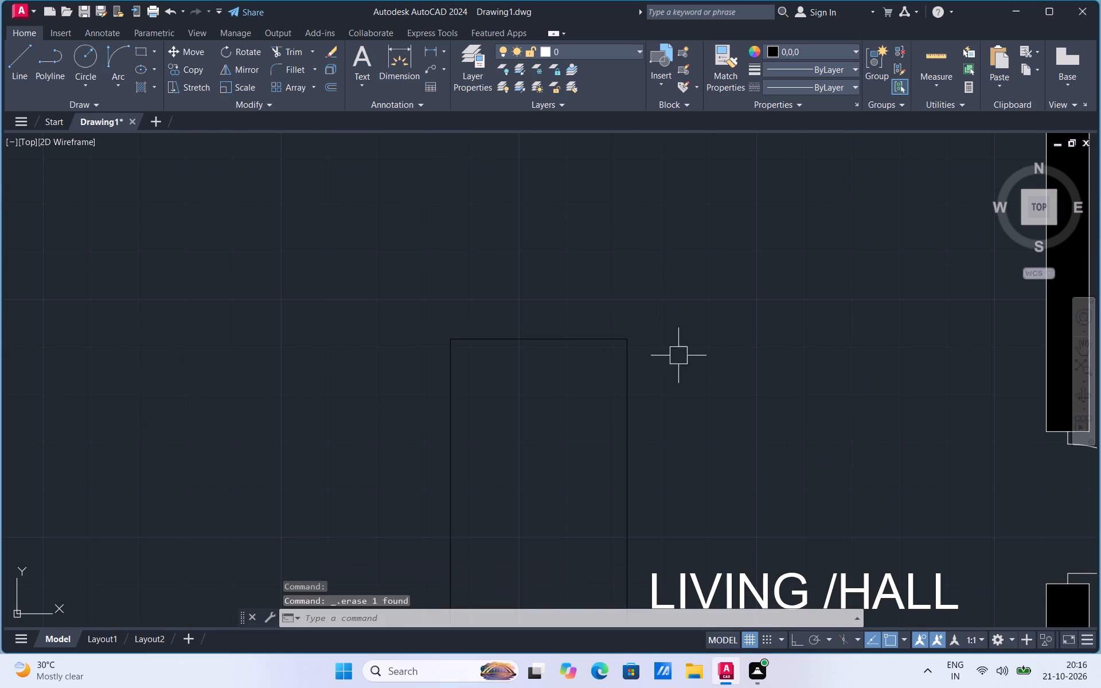
# Copy the large living hall rectangle's top edge 6" upward.
pyautogui.click(573, 341)
pyautogui.rightClick(501, 335)
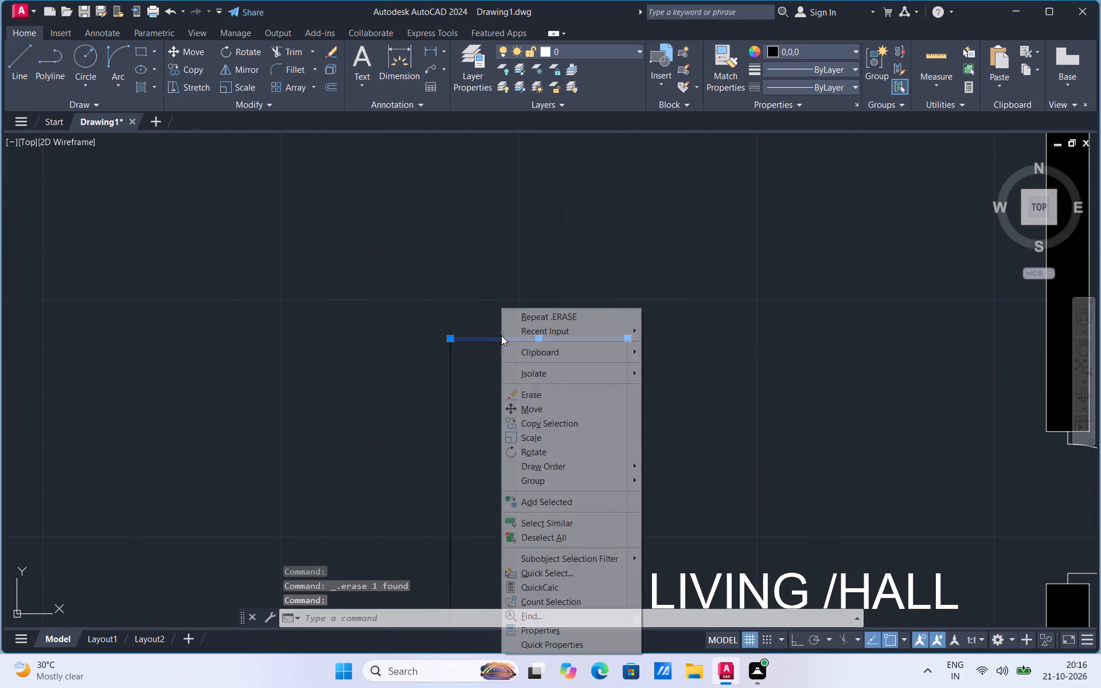
pyautogui.click(549, 424)
pyautogui.click(624, 337)
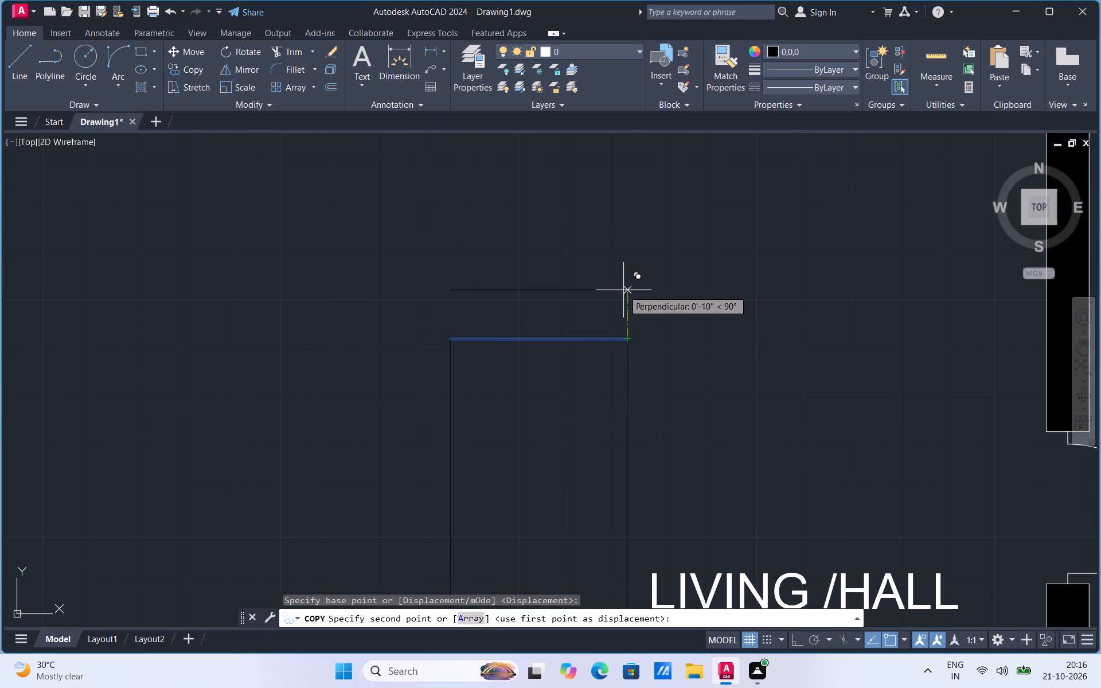
pyautogui.press('6')
pyautogui.press('Return')
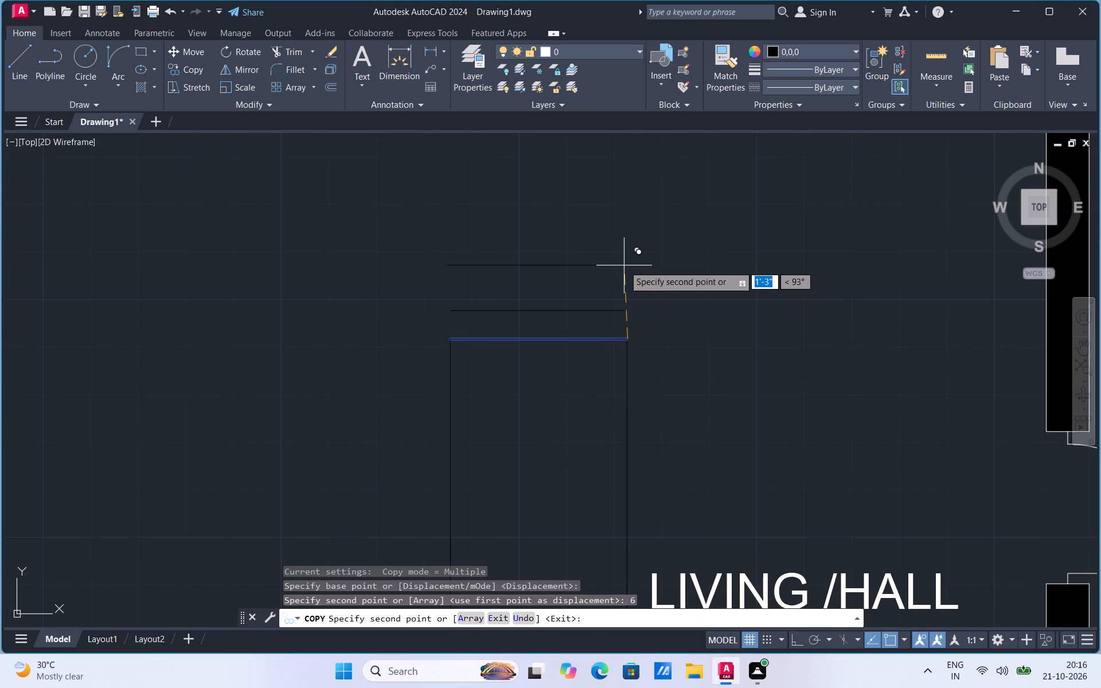
pyautogui.press('Escape')
# Copy the large living hall rectangle's right edge 6" outward to the right.
pyautogui.click(633, 404)
pyautogui.rightClick(633, 404)
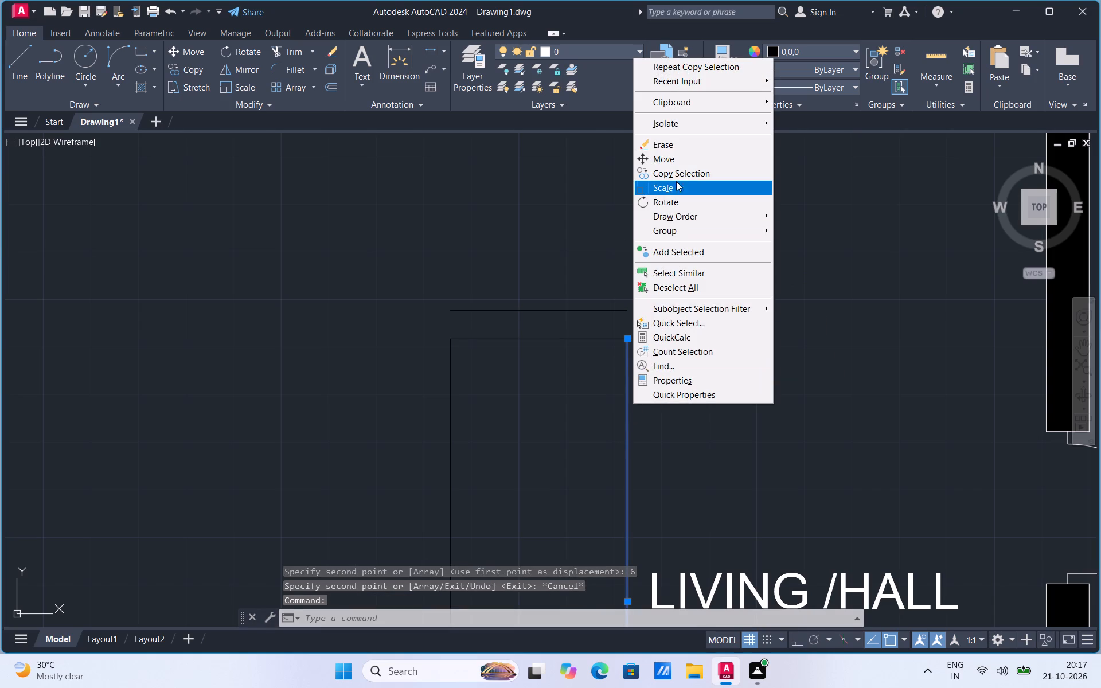
pyautogui.click(678, 174)
pyautogui.click(630, 342)
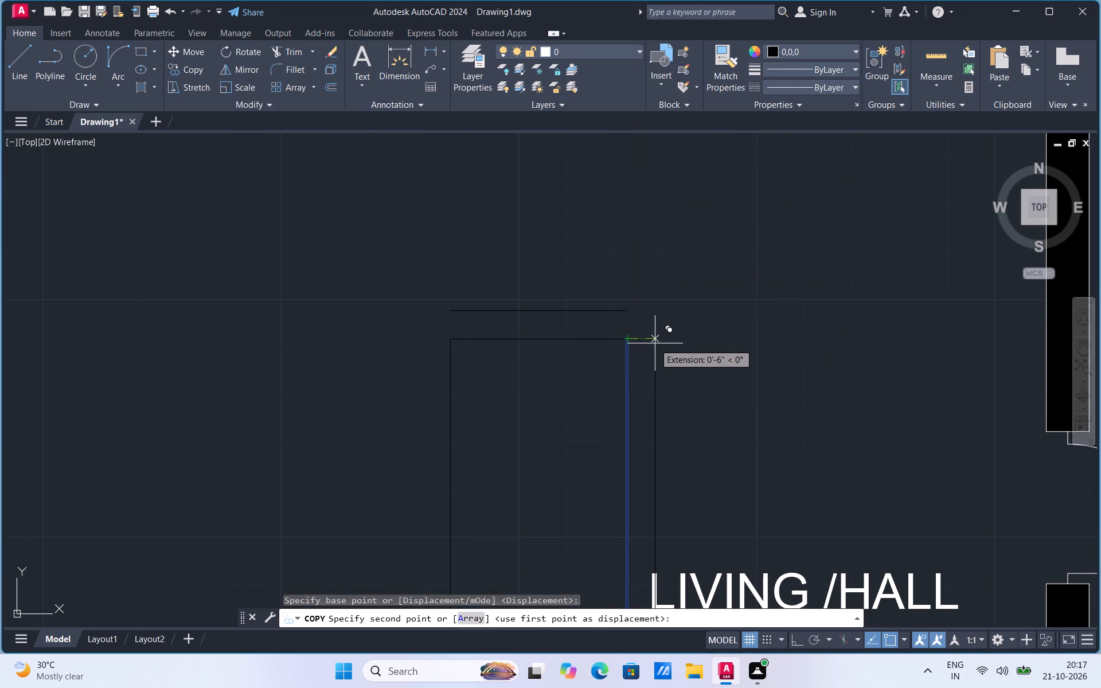
pyautogui.press('6')
pyautogui.press('Return')
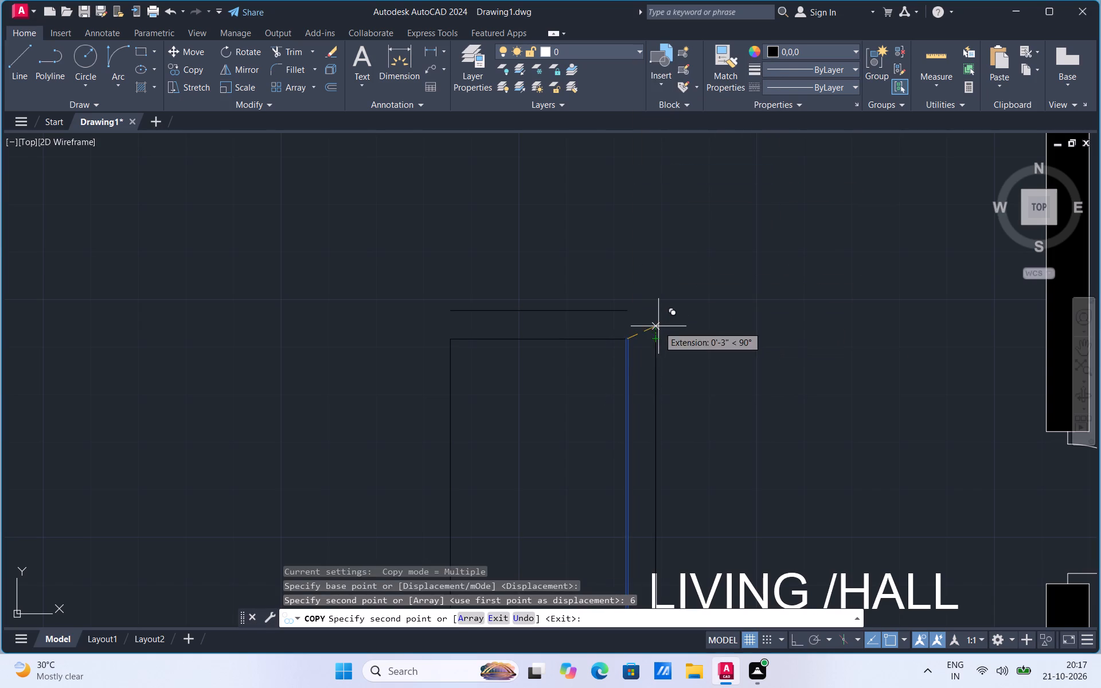
pyautogui.press('Escape')
# Join the copied right and top lines into a sharp outer corner with a zero-radius Fillet.
pyautogui.press('f')
pyautogui.press('Return')
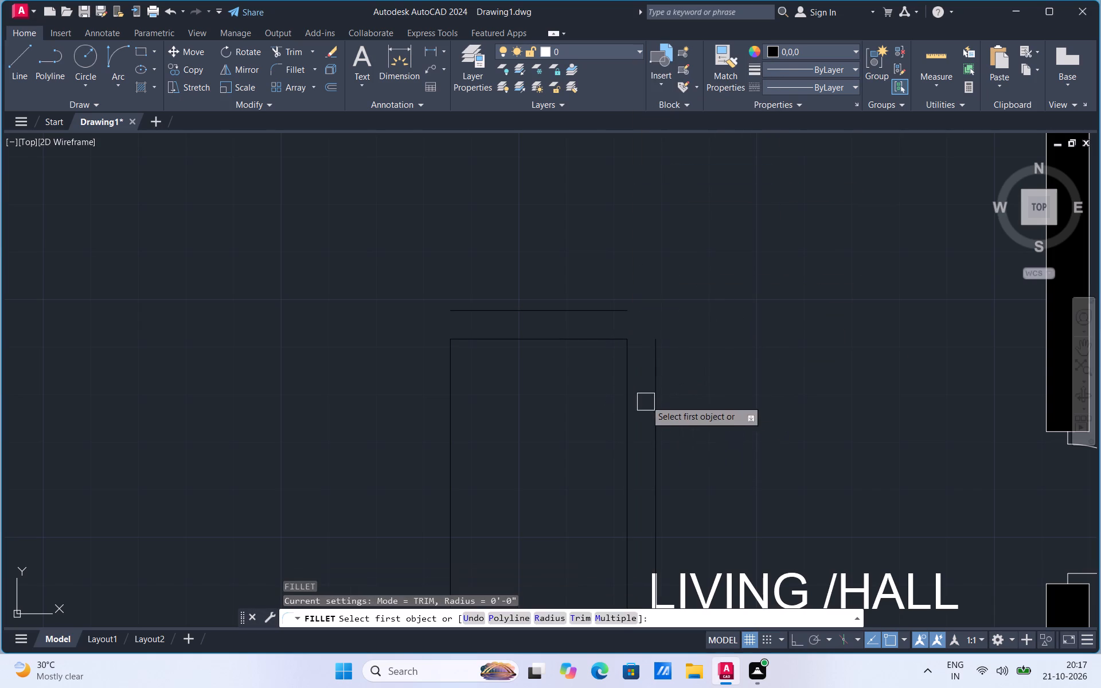
pyautogui.click(651, 388)
pyautogui.click(609, 314)
# Copy the large living hall rectangle's top edge 4'-7" down to the midpoint of its right side.
pyautogui.scroll(-2, 624, 263)
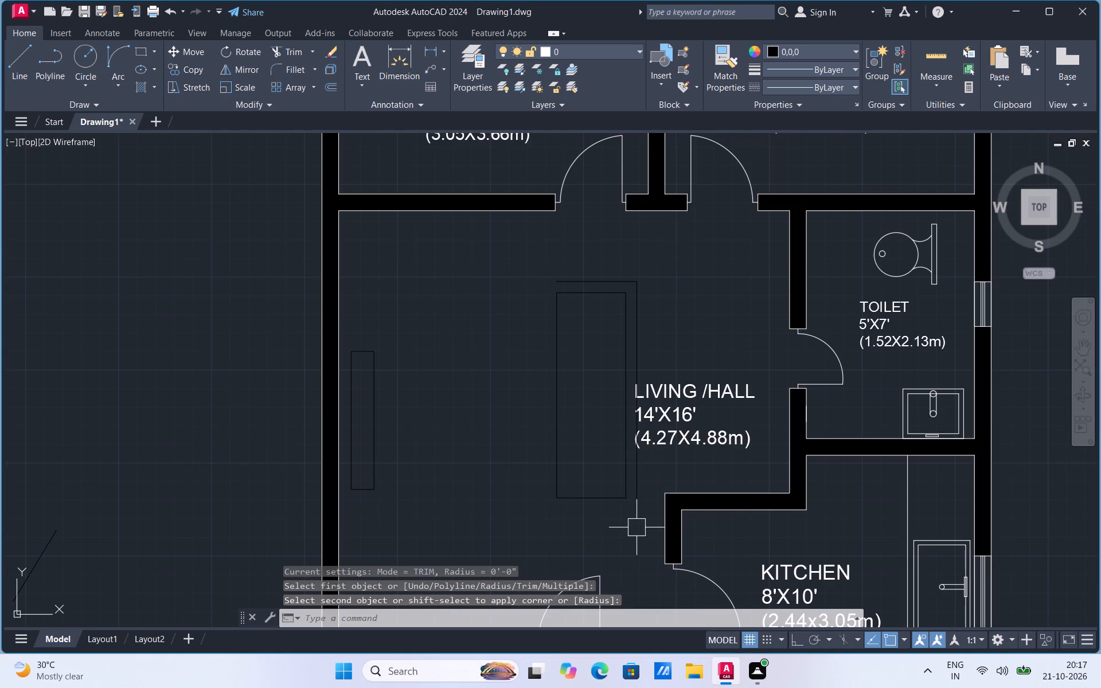
pyautogui.scroll(1, 600, 519)
pyautogui.click(604, 492)
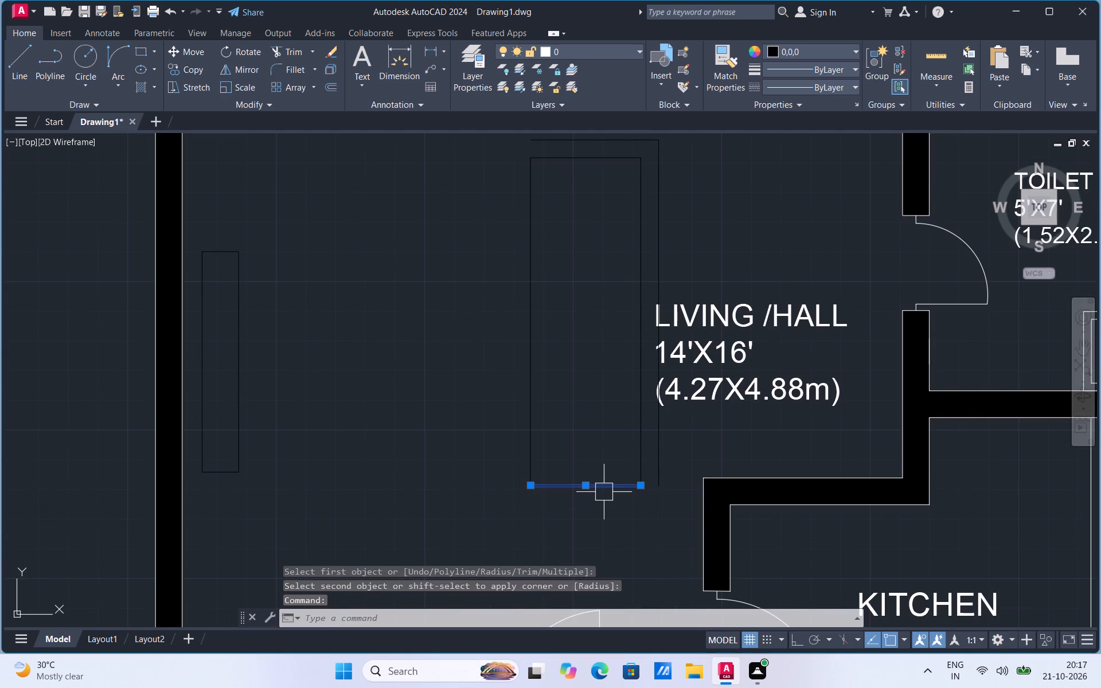
pyautogui.press('Escape')
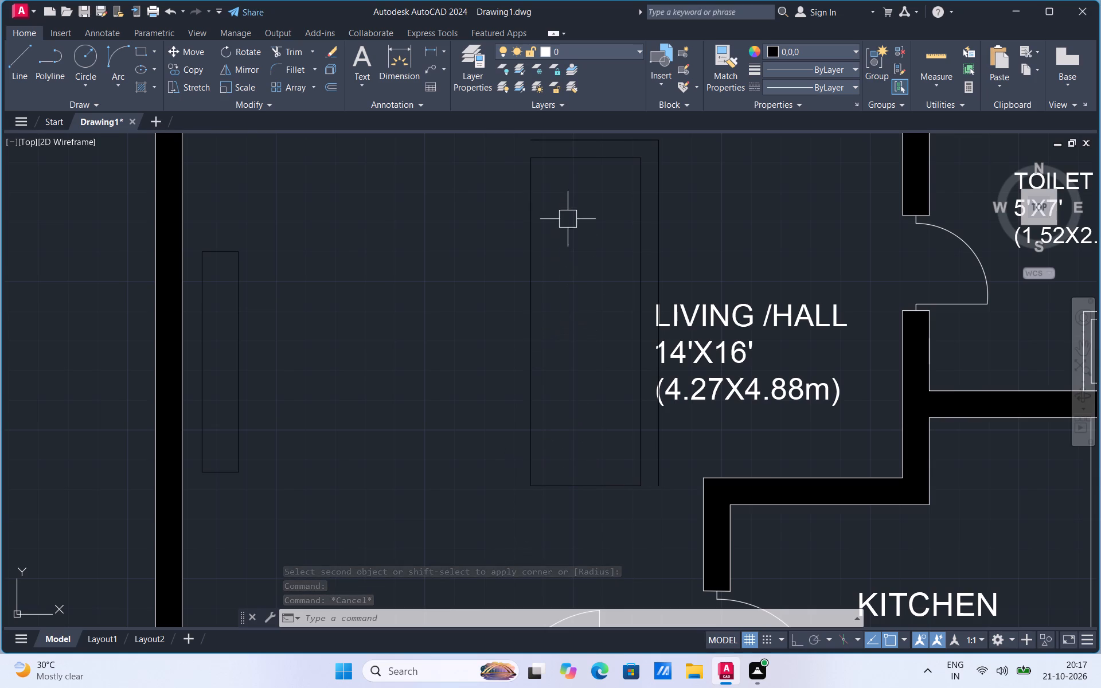
pyautogui.click(576, 165)
pyautogui.rightClick(576, 165)
pyautogui.click(610, 286)
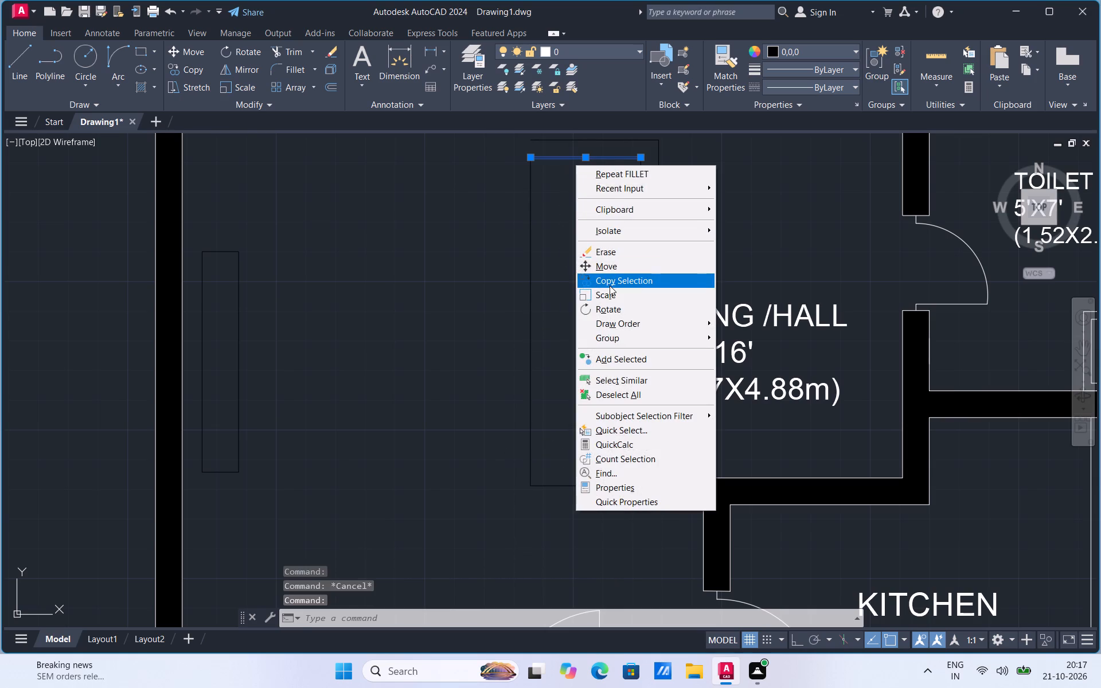
pyautogui.click(642, 159)
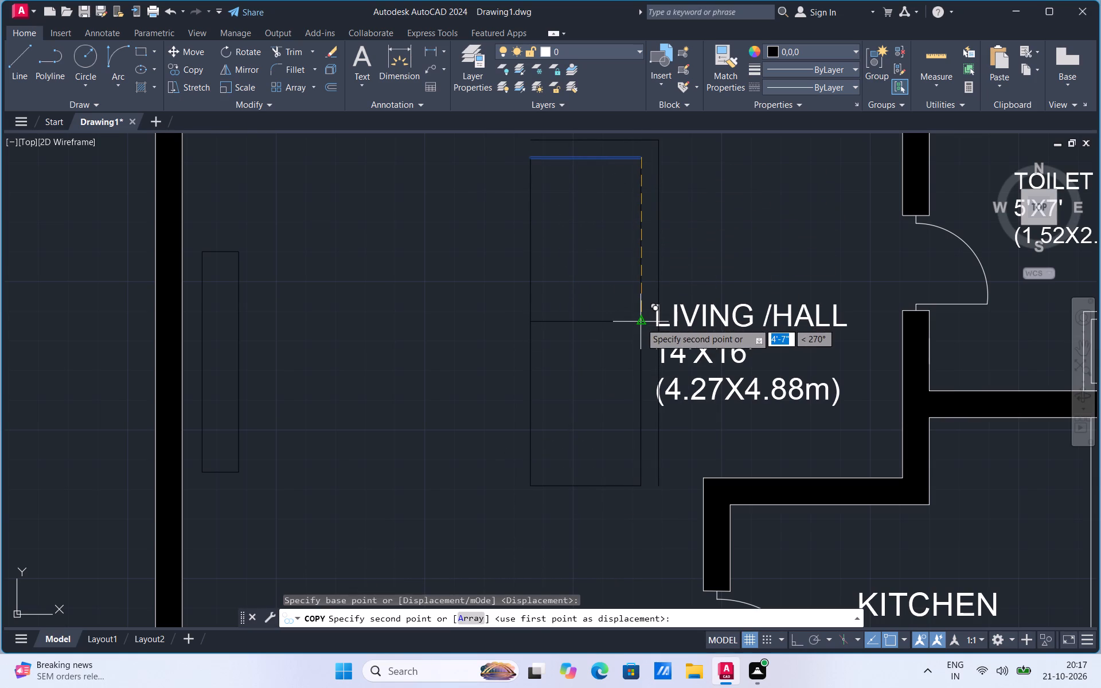
pyautogui.click(641, 324)
pyautogui.press('Escape')
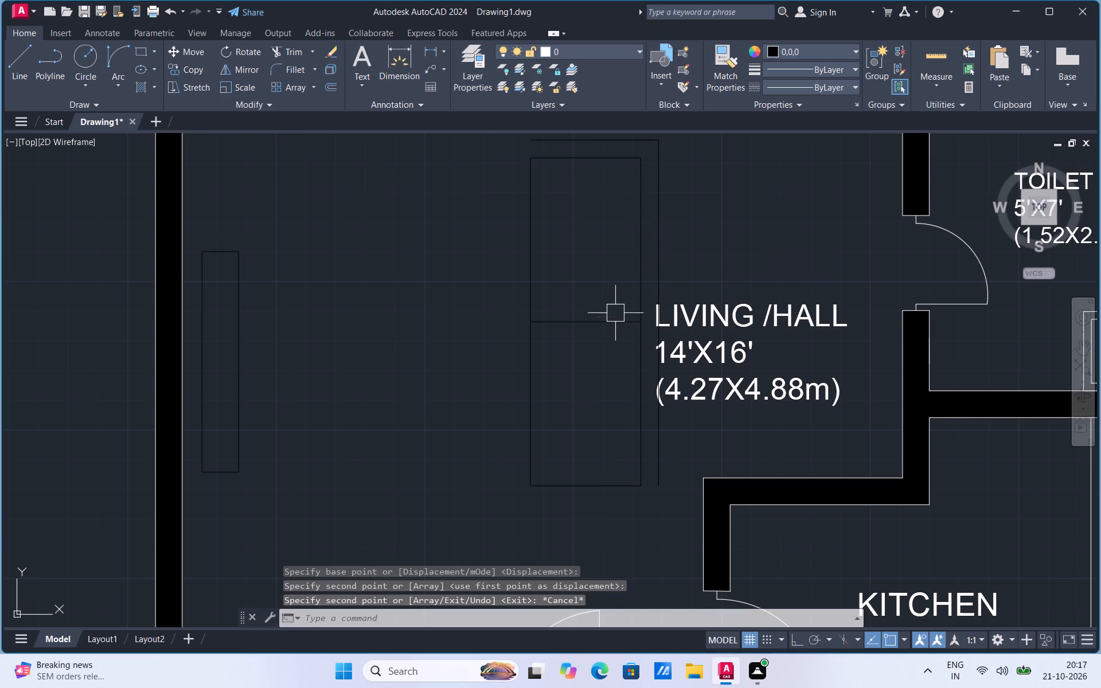
# Move the copied divider line straight up so it sits about a third of the way down the large rectangle.
pyautogui.click(612, 322)
pyautogui.rightClick(612, 322)
pyautogui.click(644, 408)
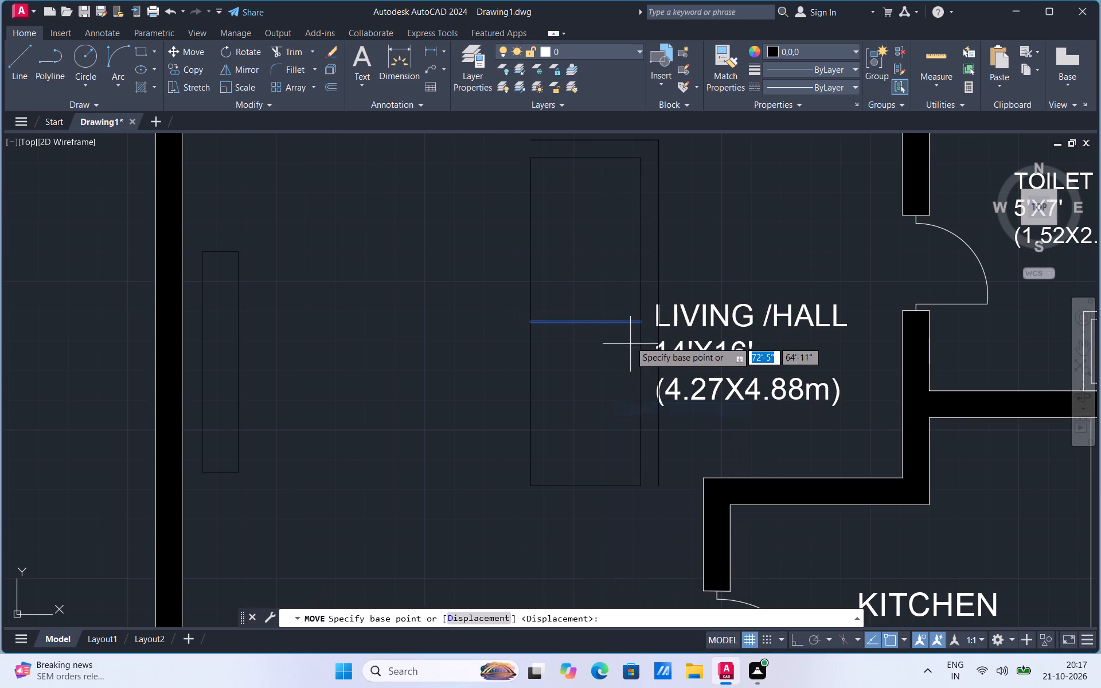
pyautogui.click(643, 319)
pyautogui.click(641, 263)
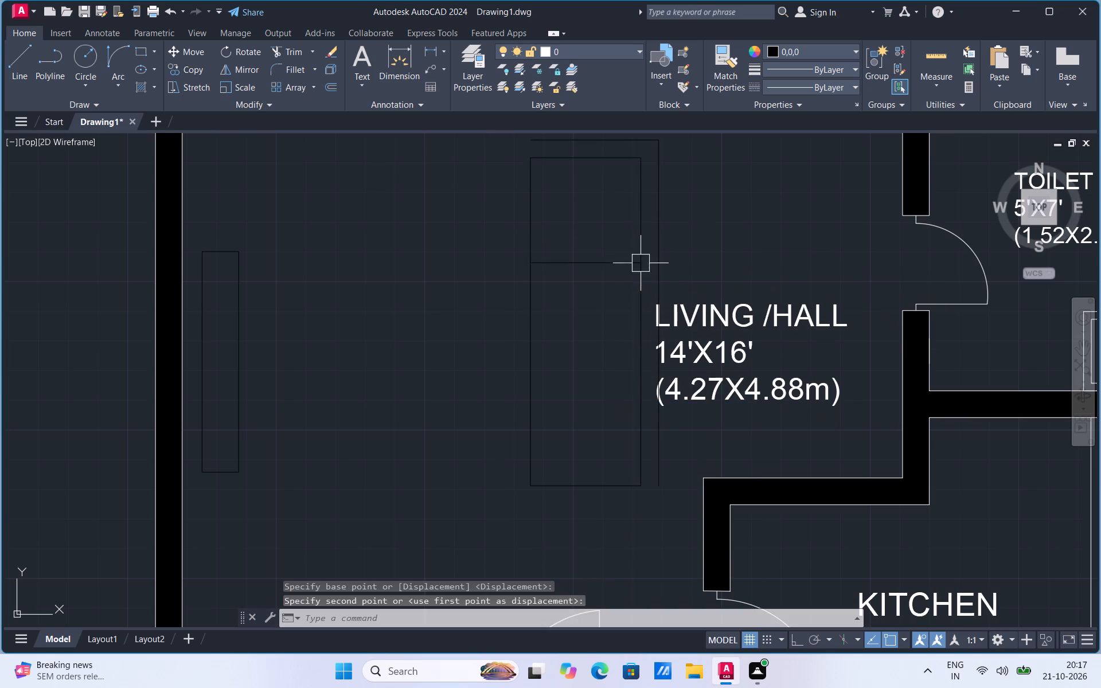
# Copy the divider line about 2'-10" straight down inside the large rectangle.
pyautogui.click(627, 263)
pyautogui.rightClick(627, 263)
pyautogui.click(657, 378)
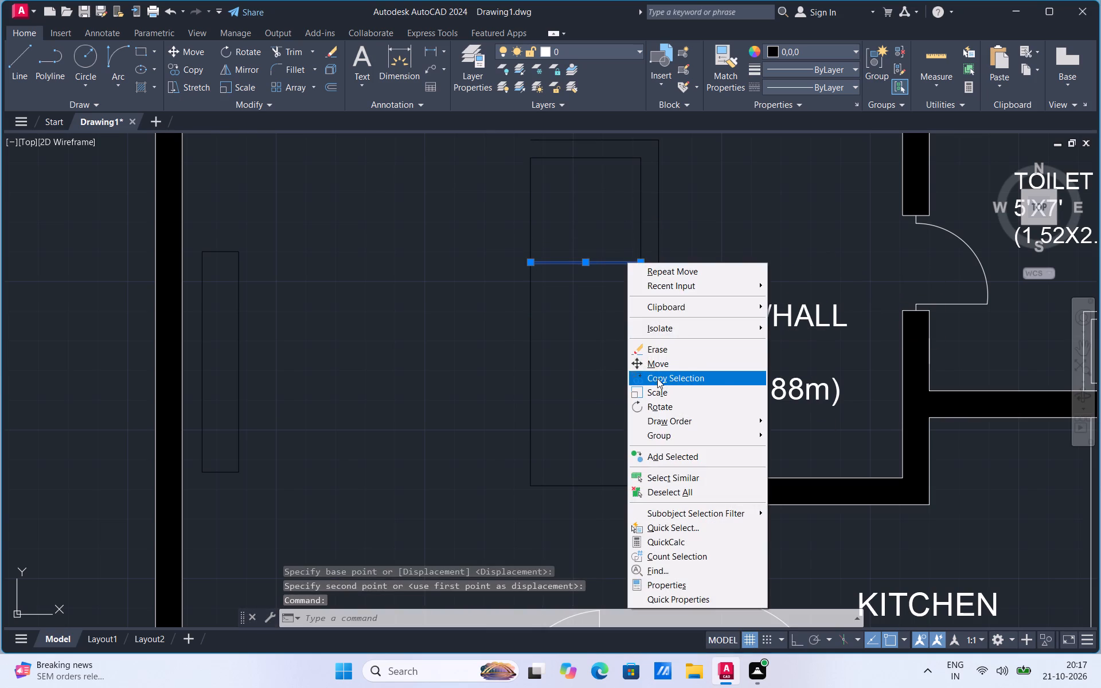
pyautogui.click(643, 261)
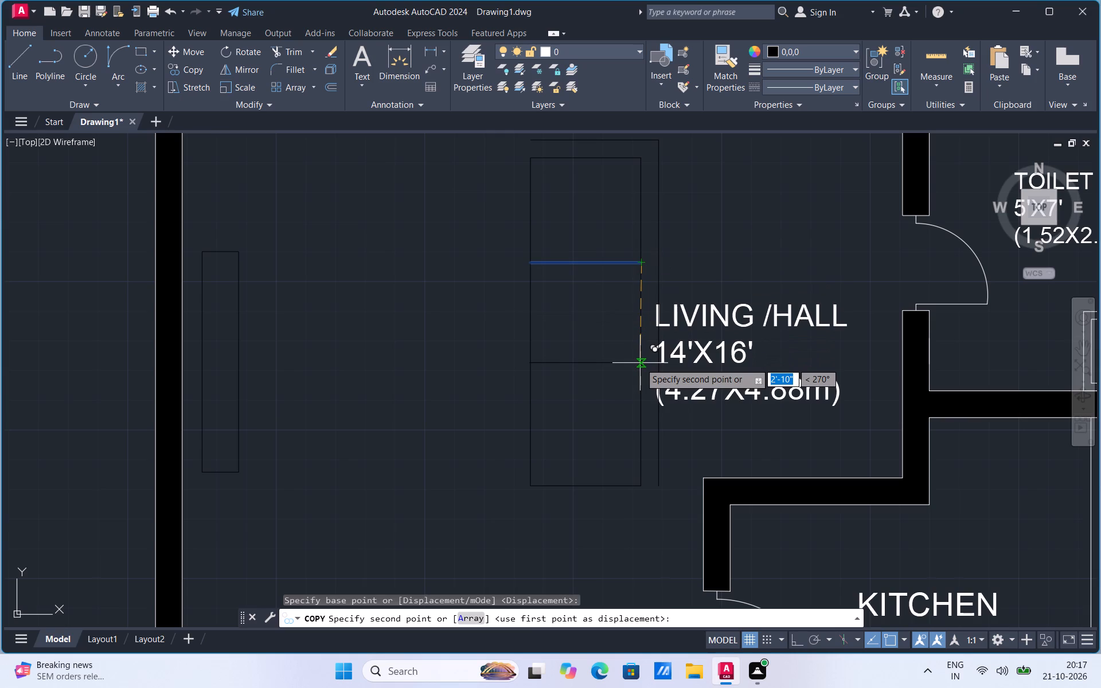
pyautogui.click(640, 363)
pyautogui.press('Escape')
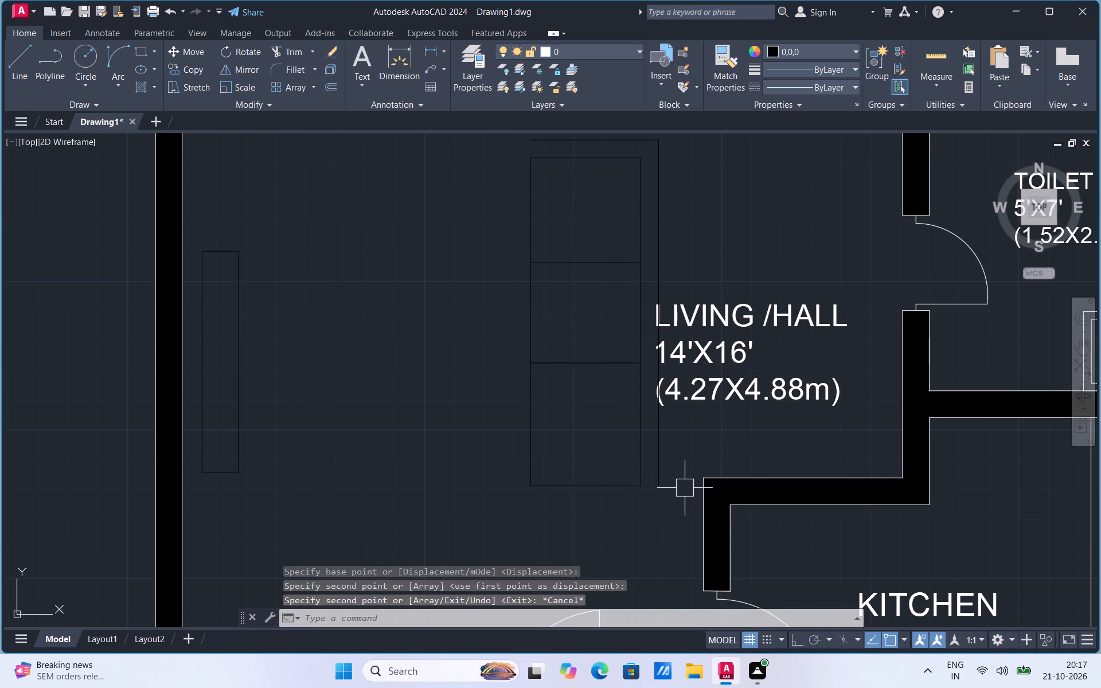
# Move the lower divider line slightly down to even out the three seat sections.
pyautogui.click(610, 362)
pyautogui.rightClick(610, 362)
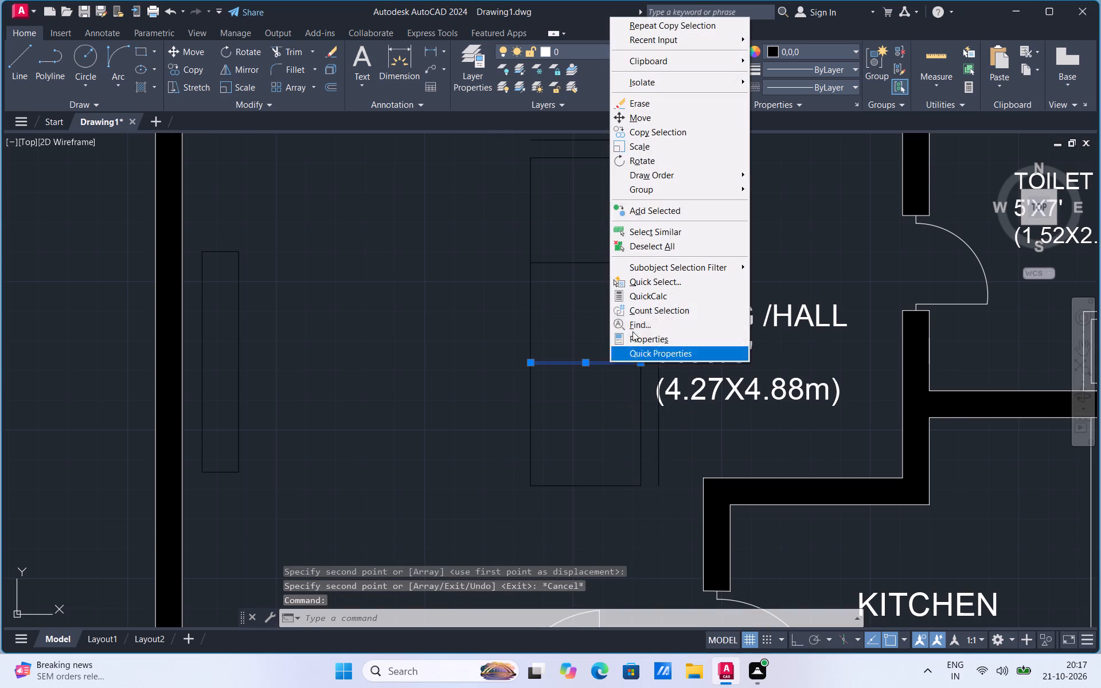
pyautogui.click(644, 123)
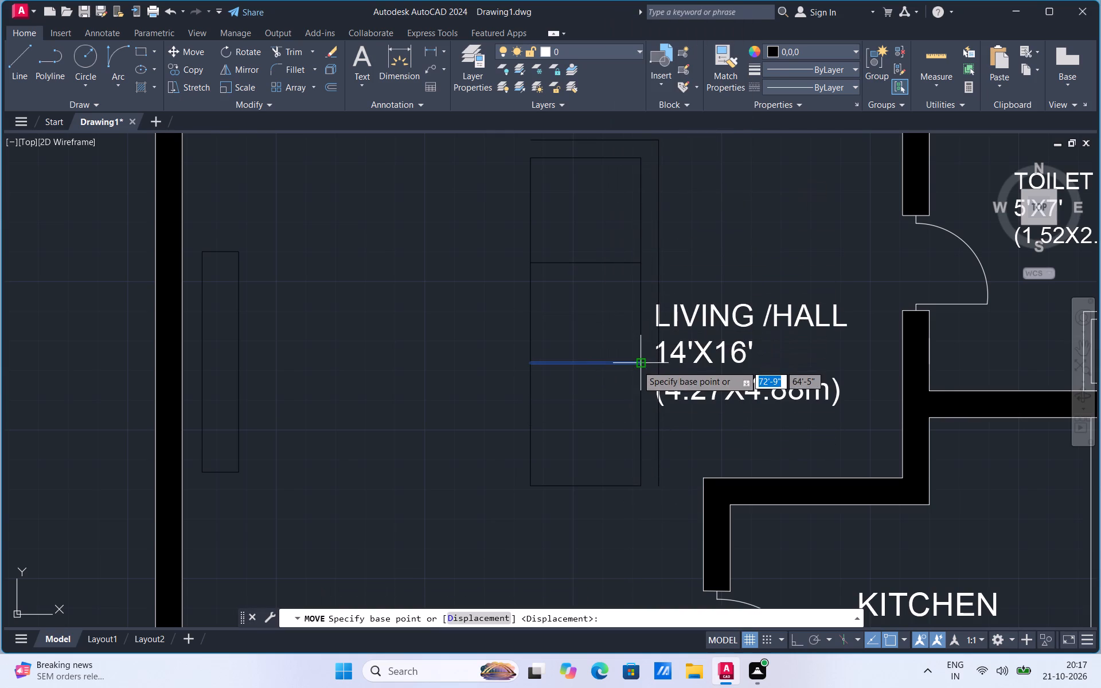
pyautogui.click(637, 365)
pyautogui.click(638, 373)
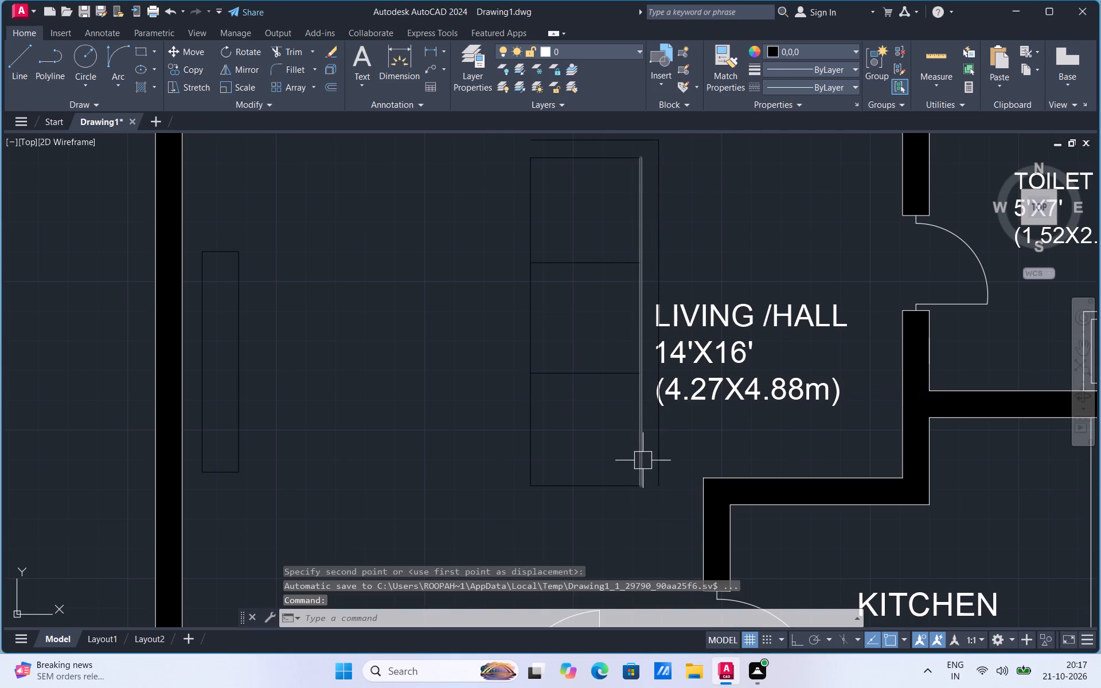
# Draw a rectangle about 7'-9" by 3'-4" from the large rectangle's bottom-right corner, going left and down.
pyautogui.scroll(-2, 724, 428)
pyautogui.scroll(1, 654, 494)
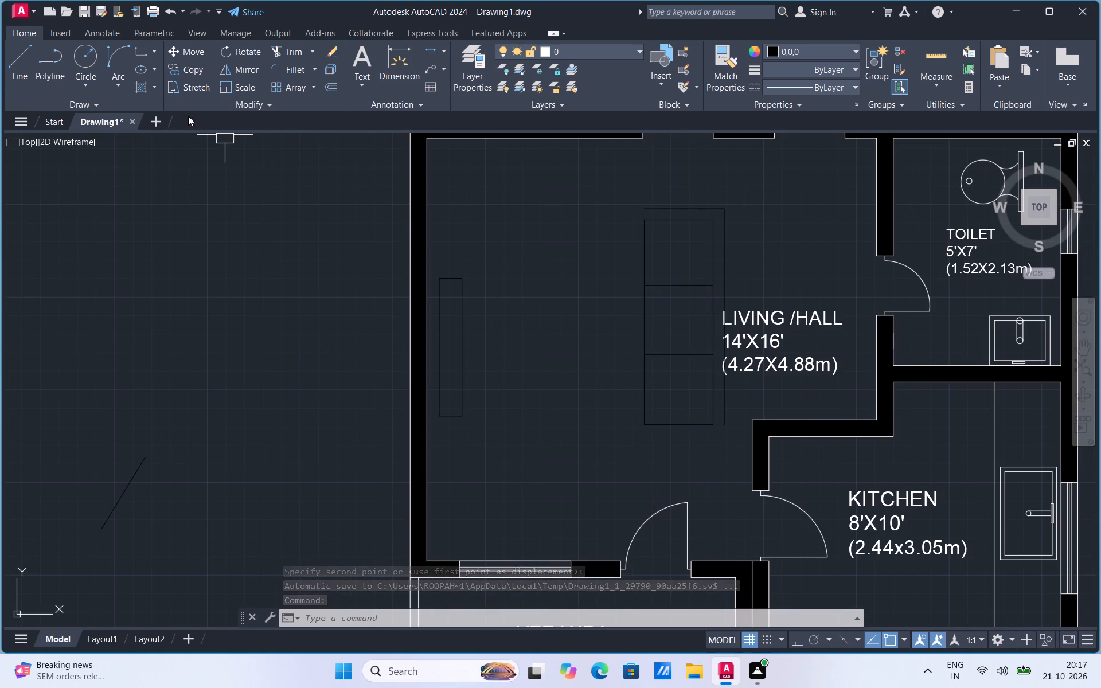
pyautogui.click(154, 52)
pyautogui.click(150, 74)
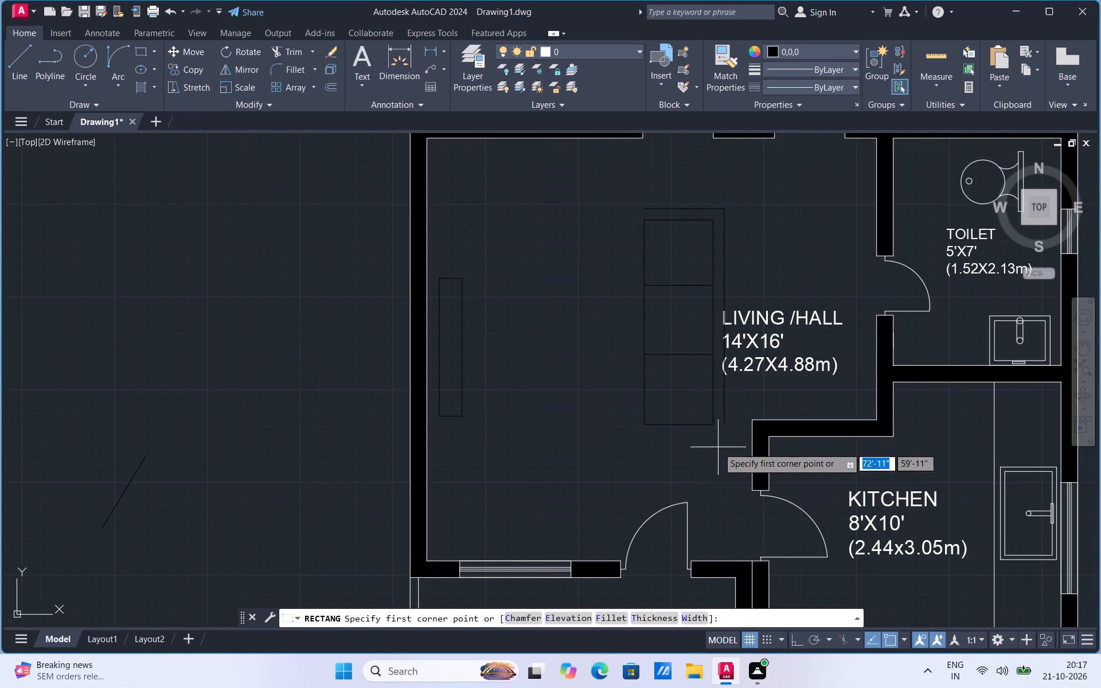
pyautogui.click(712, 427)
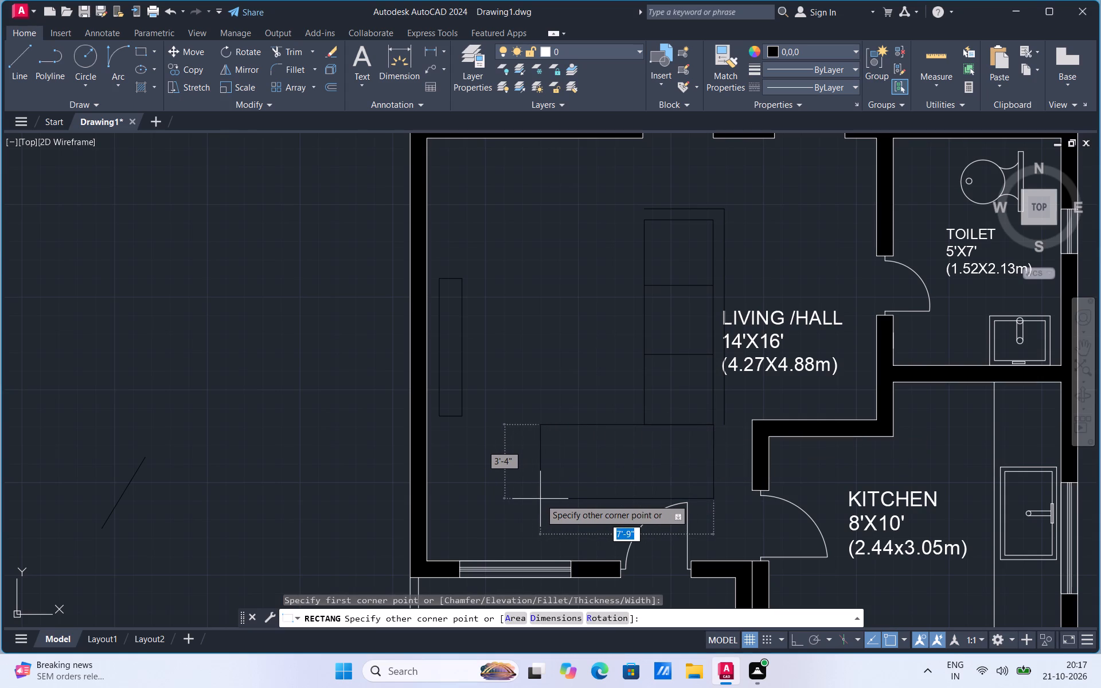
pyautogui.click(538, 498)
# Extend the large rectangle's left edge down to the bottom edge of the new lower rectangle.
pyautogui.write('ex')
pyautogui.click(676, 460)
pyautogui.click(649, 405)
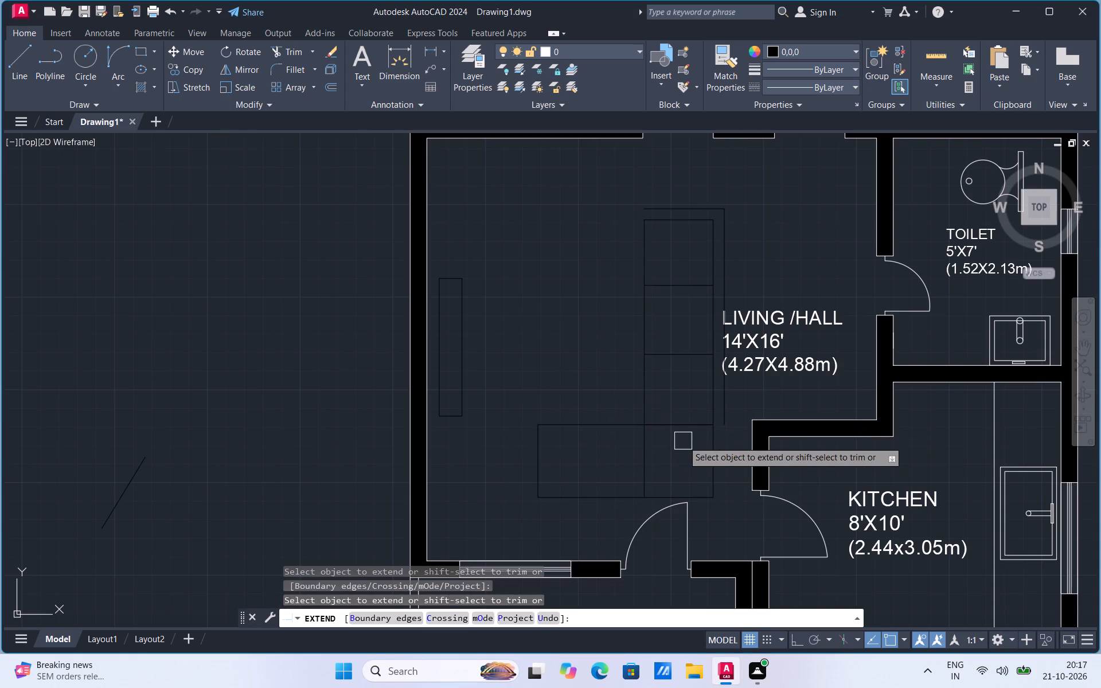
pyautogui.press('Escape')
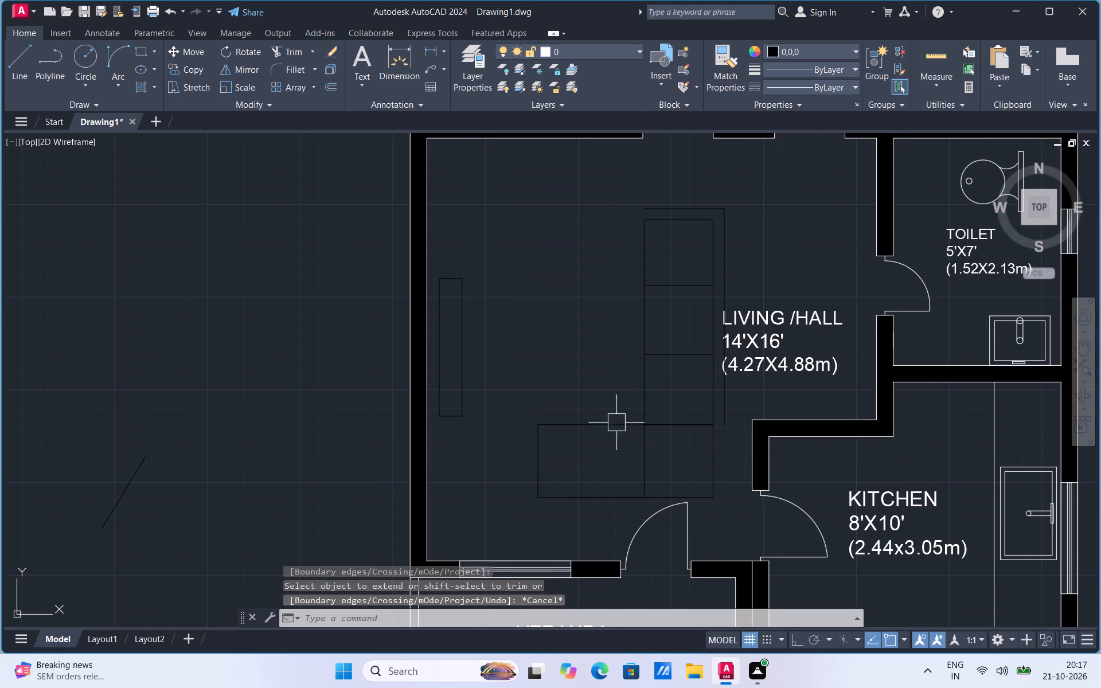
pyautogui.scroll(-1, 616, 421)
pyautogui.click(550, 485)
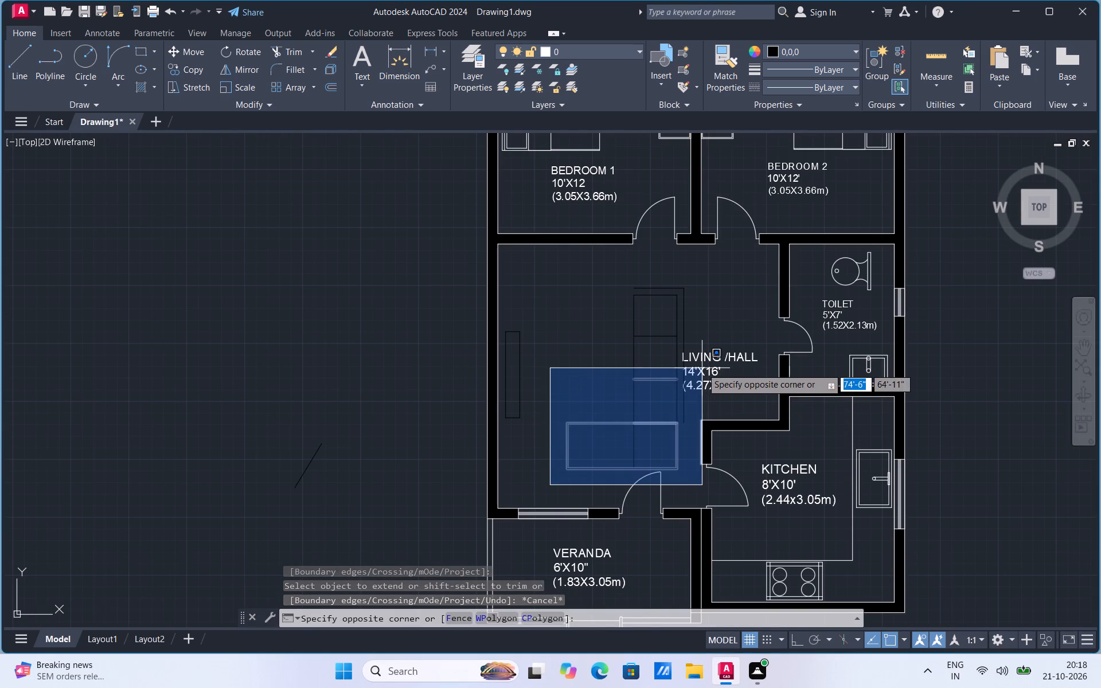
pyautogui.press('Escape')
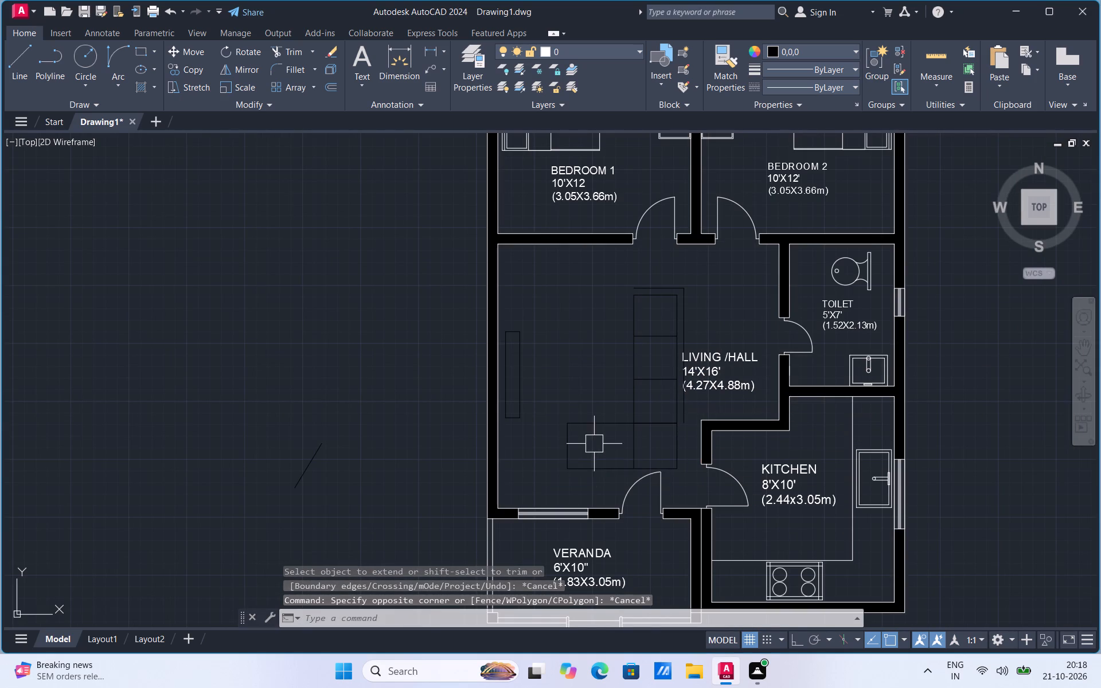
# Explode the new lower rectangle into separate lines.
pyautogui.scroll(1, 595, 442)
pyautogui.click(548, 440)
pyautogui.write('ex')
pyautogui.click(596, 479)
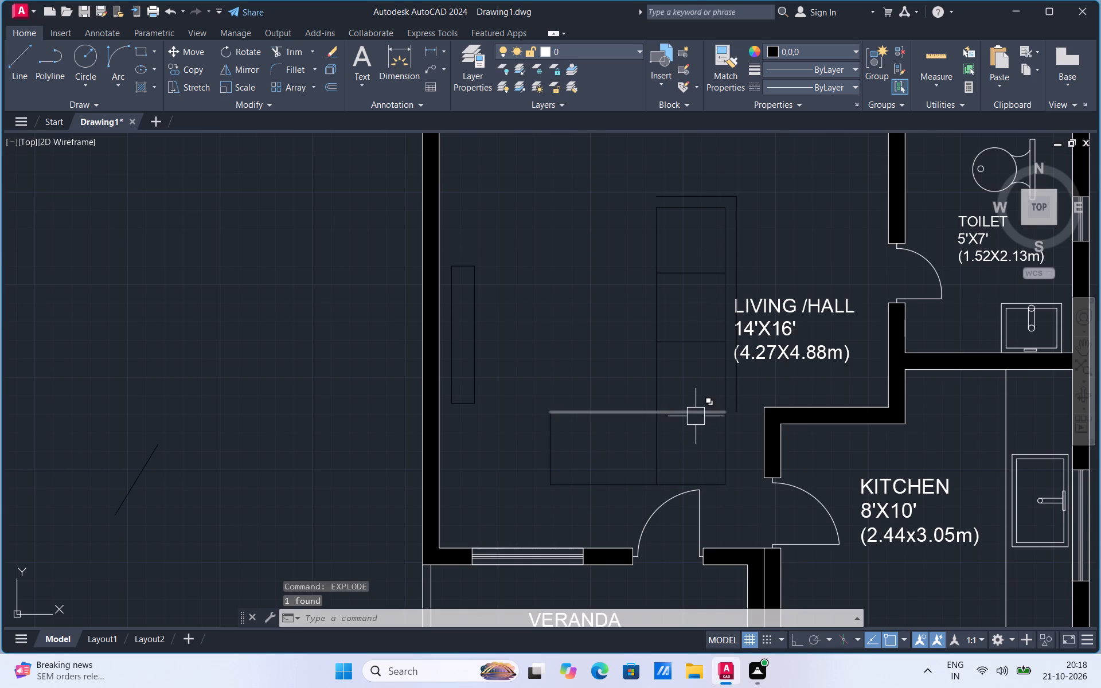
# Copy the lower rectangle's left edge 6" outward to the left with Ortho on.
pyautogui.click(549, 448)
pyautogui.rightClick(549, 448)
pyautogui.click(587, 220)
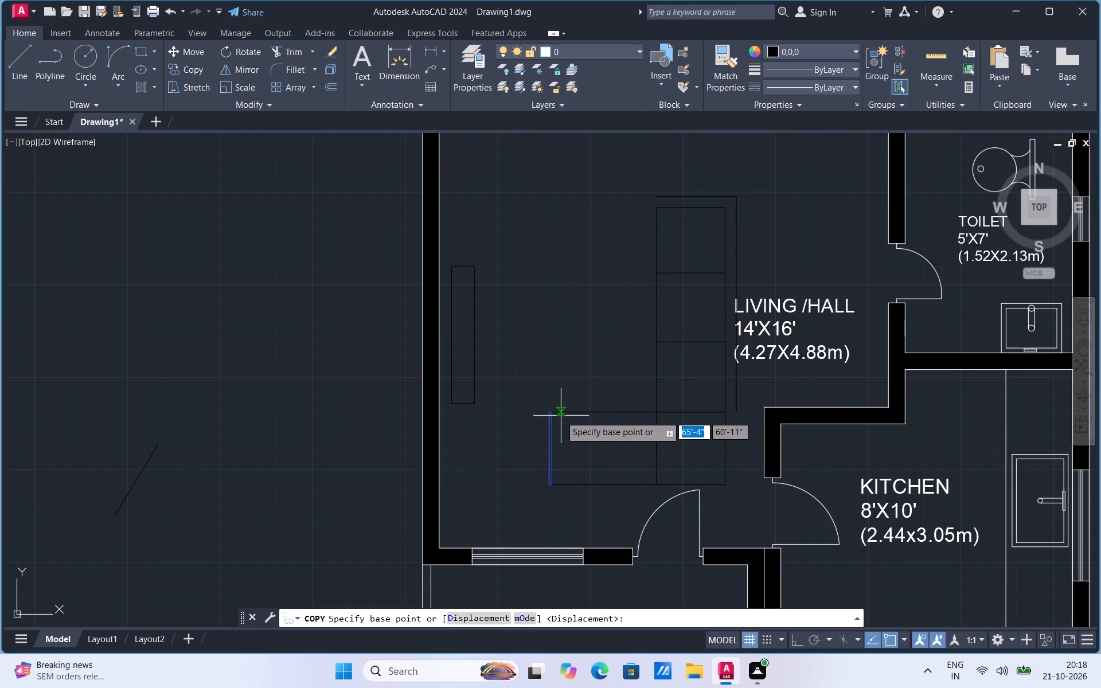
pyautogui.click(546, 415)
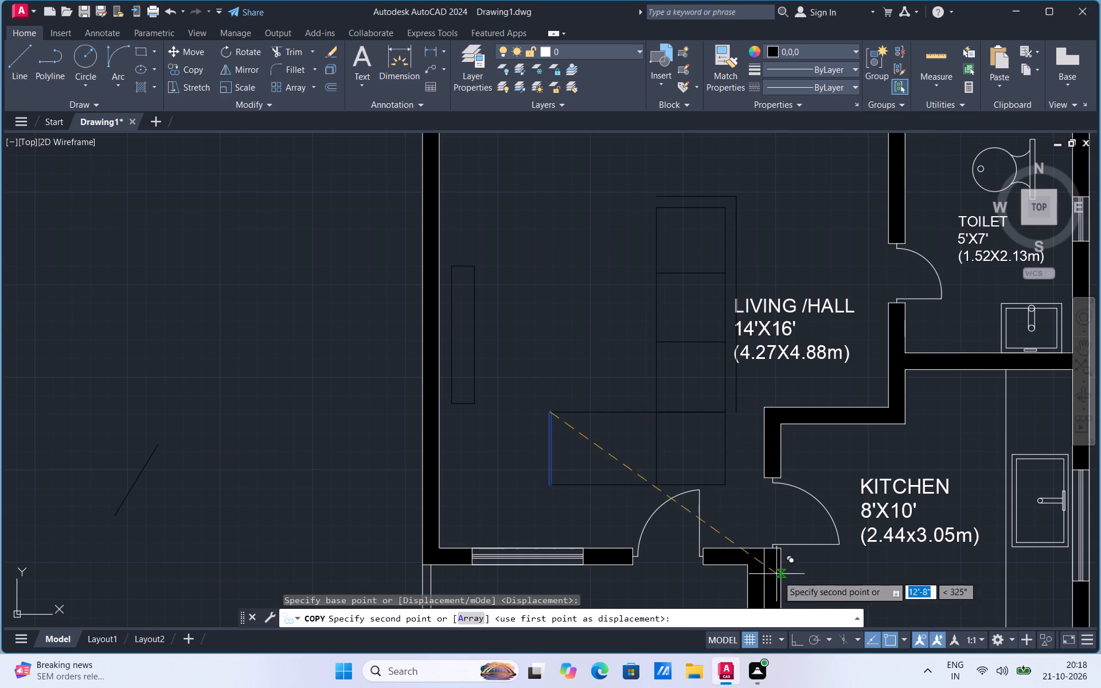
pyautogui.click(793, 636)
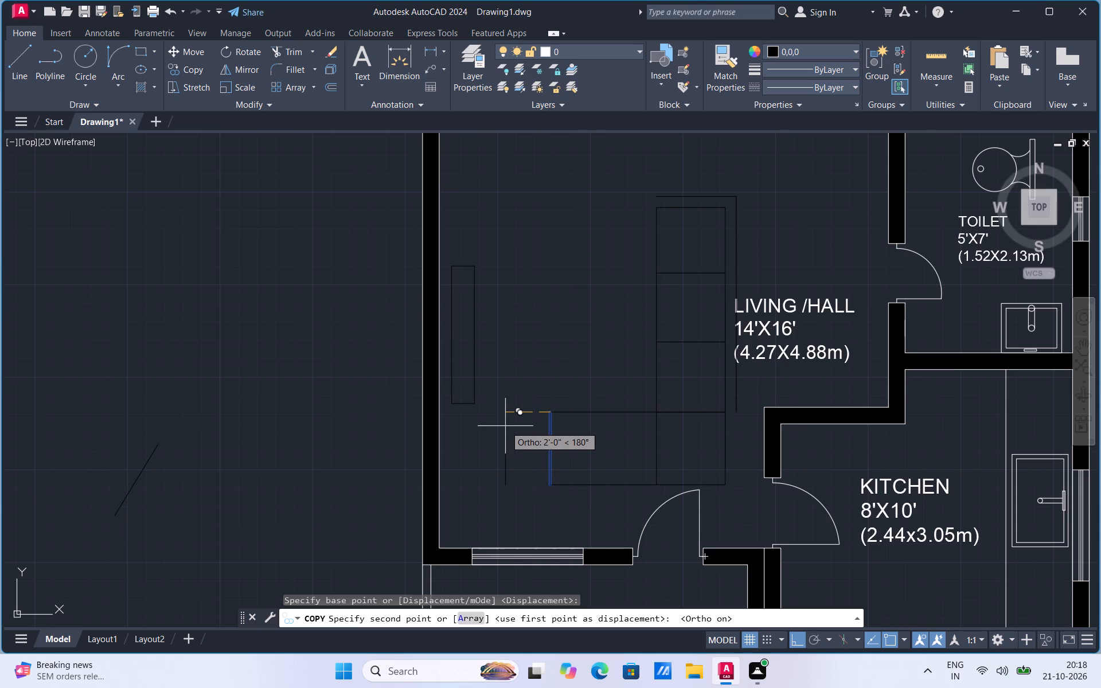
pyautogui.press('6')
pyautogui.press('Return')
pyautogui.press('Escape')
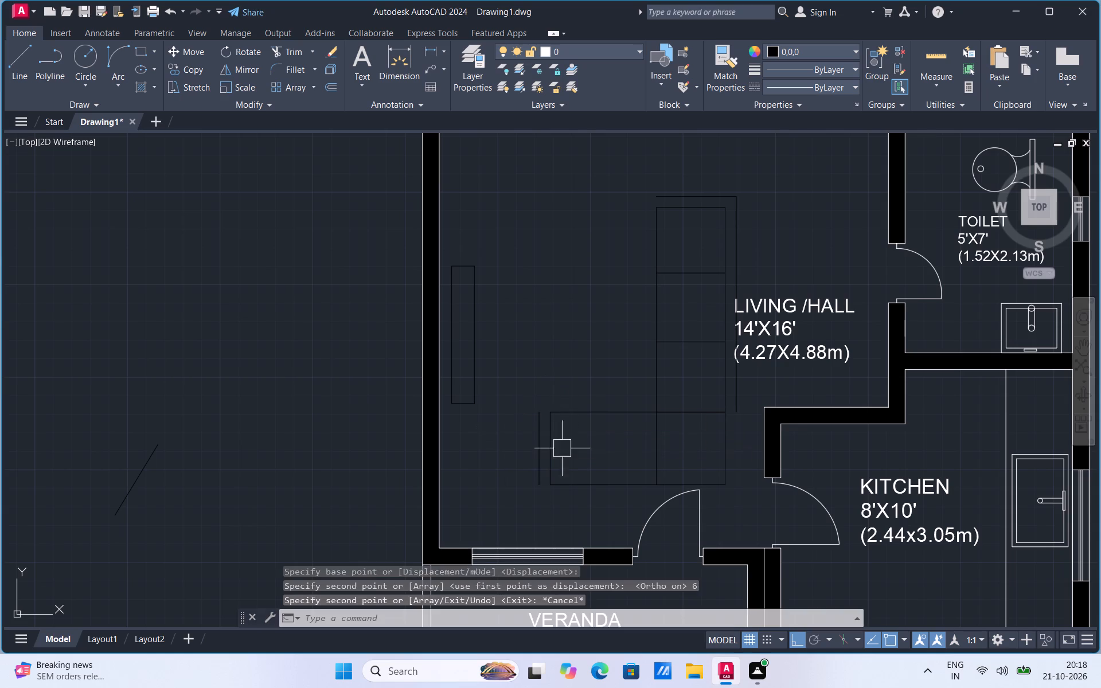
# Copy the lower rectangle's bottom edge 6" downward.
pyautogui.click(576, 482)
pyautogui.rightClick(576, 482)
pyautogui.click(607, 256)
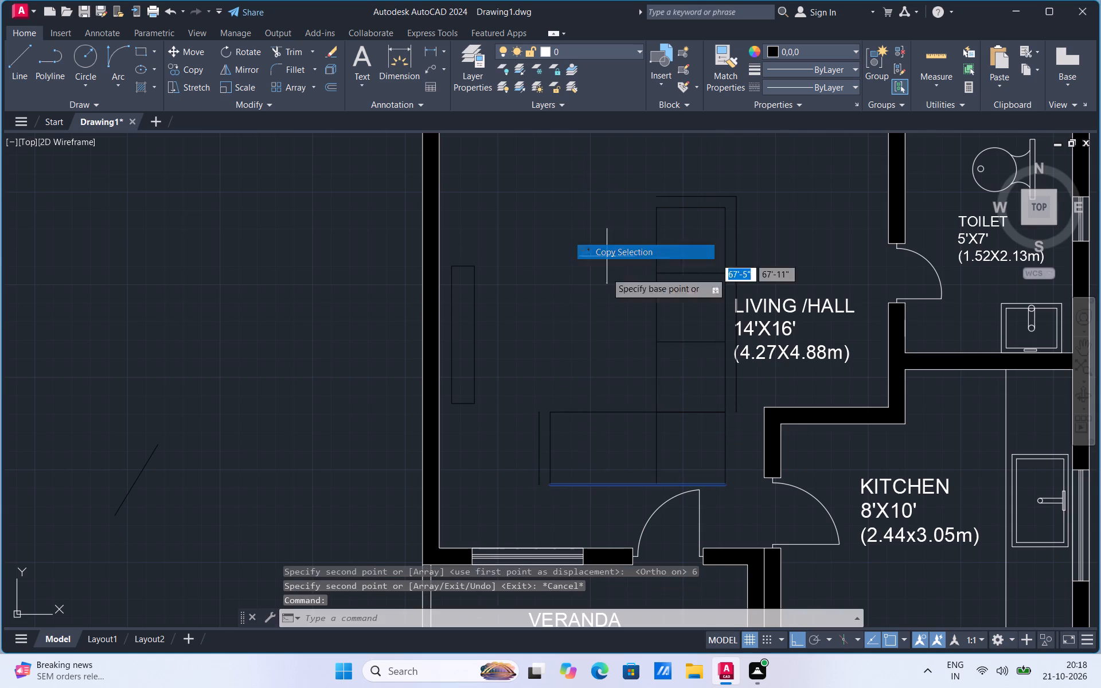
pyautogui.click(551, 486)
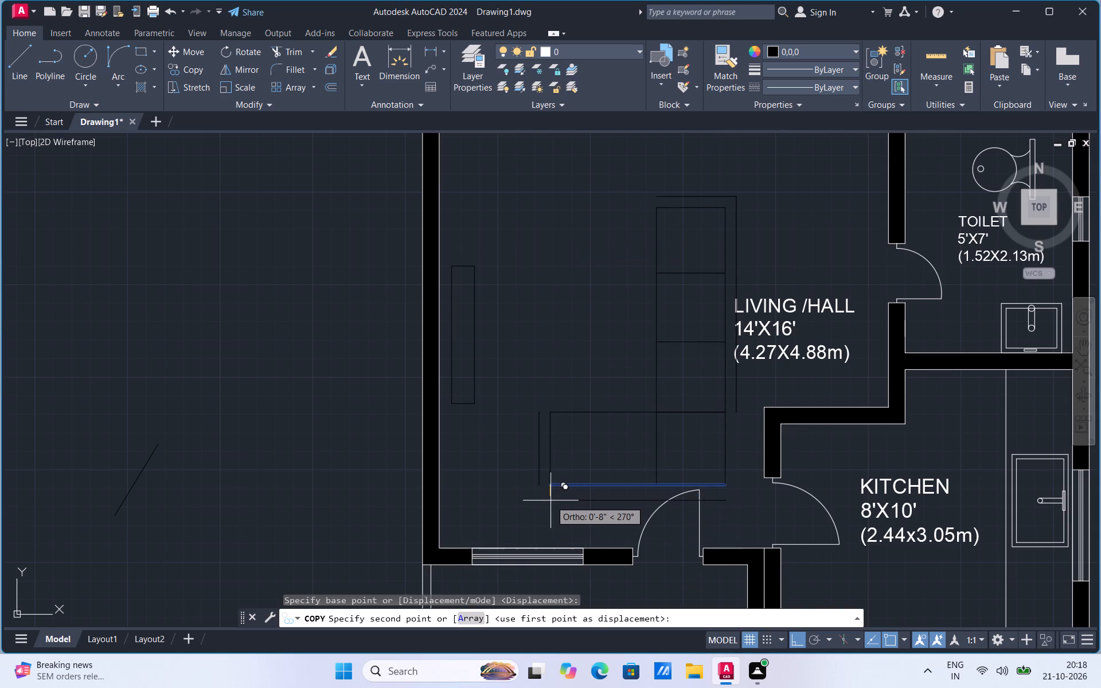
pyautogui.press('6')
pyautogui.press('Return')
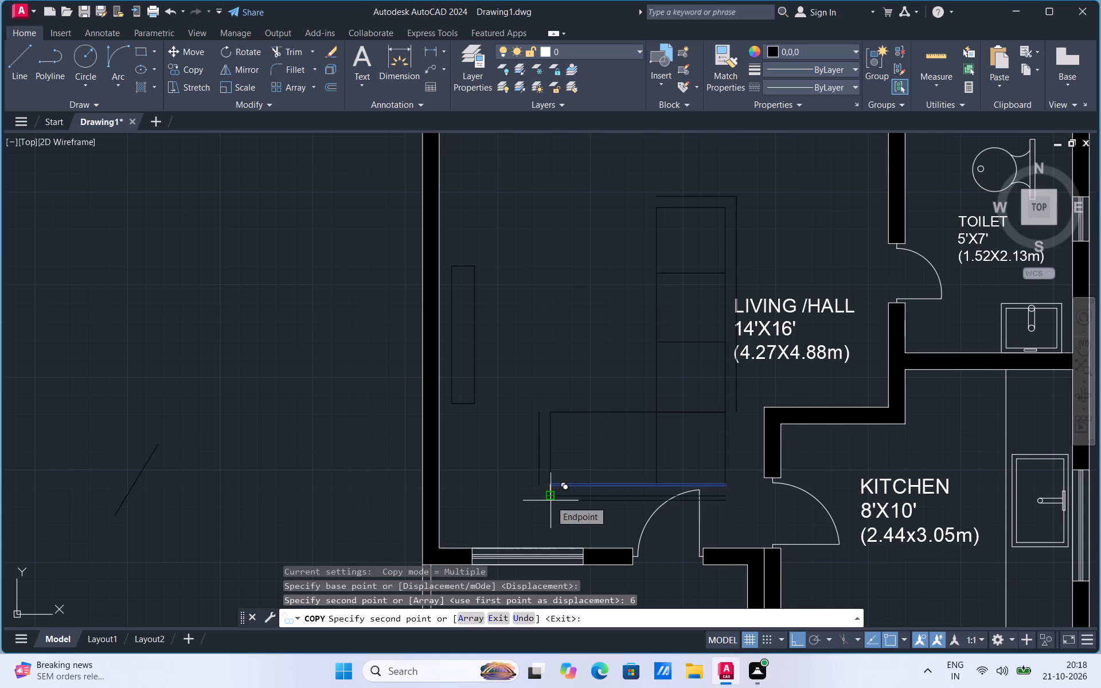
pyautogui.press('Escape')
# Join the copied left and bottom lines into a sharp outer corner with a zero-radius Fillet.
pyautogui.press('f')
pyautogui.press('Return')
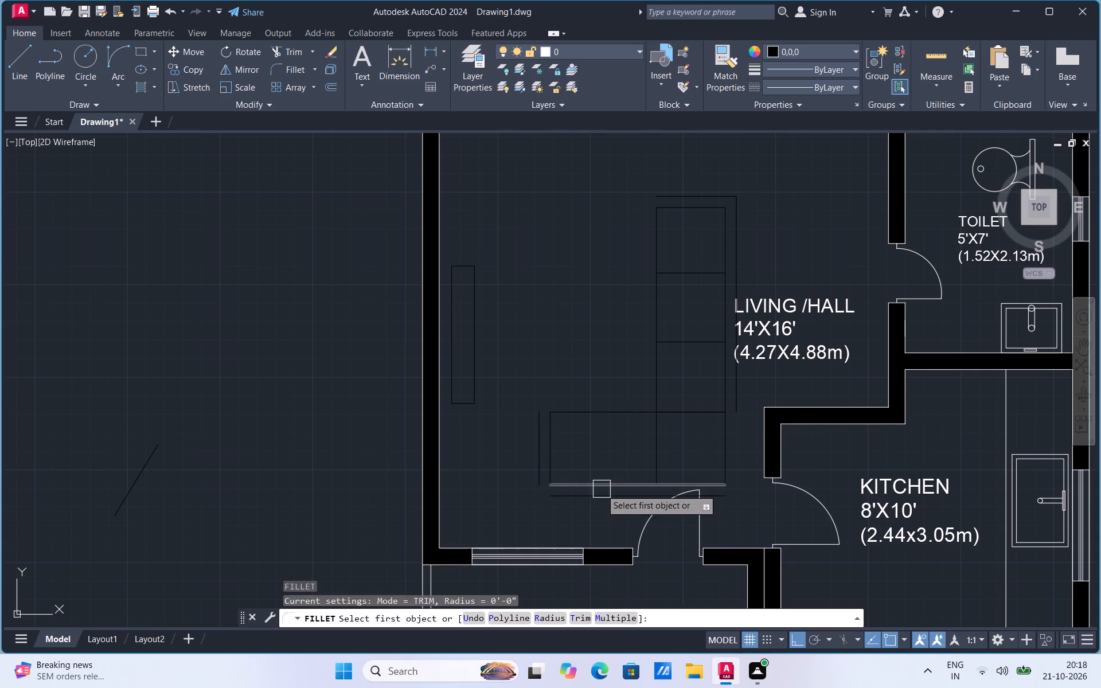
pyautogui.click(583, 499)
pyautogui.click(538, 482)
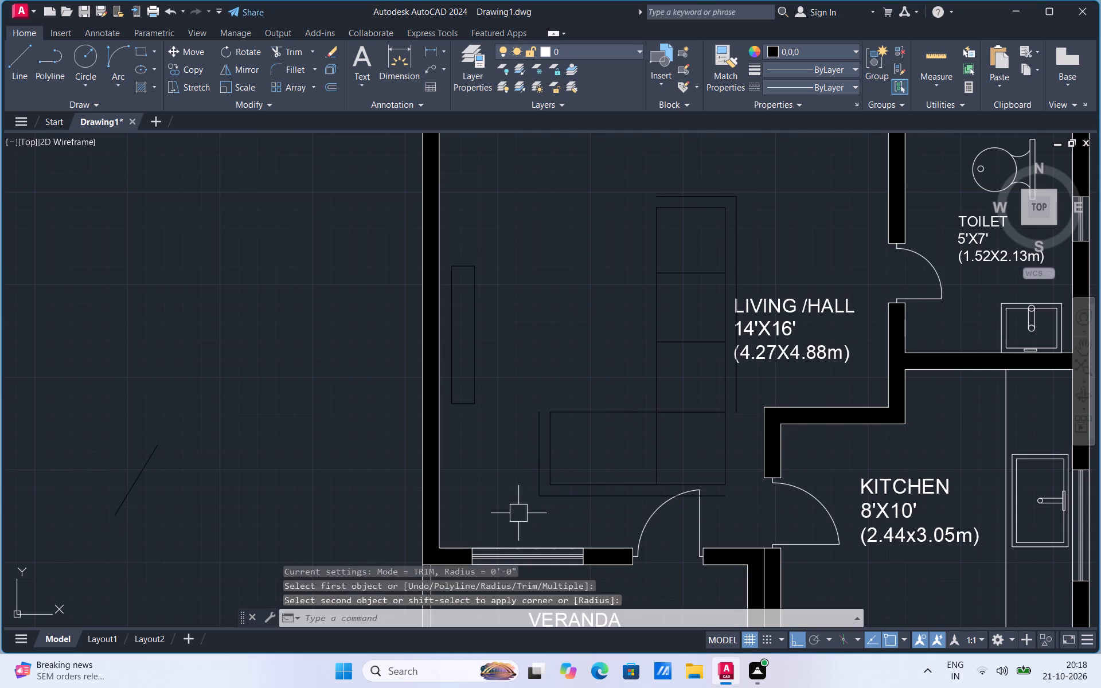
pyautogui.press('Escape')
# Join the copied bottom line and the outer right line into a sharp corner with a zero-radius Fillet.
pyautogui.press('f')
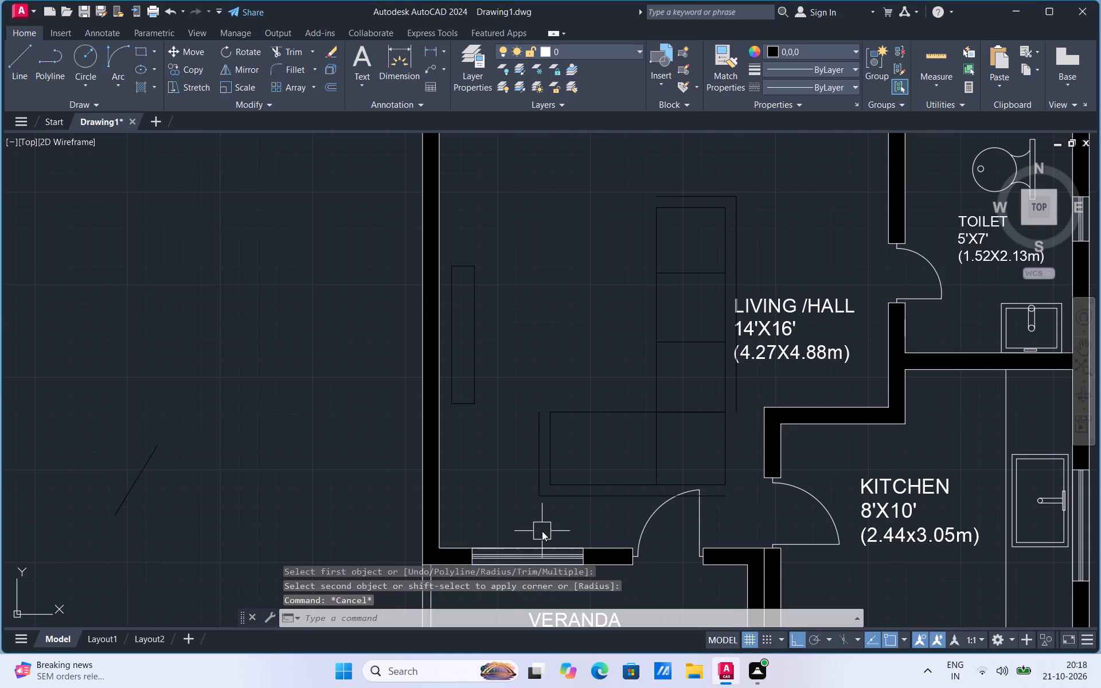
pyautogui.press('Return')
pyautogui.click(723, 502)
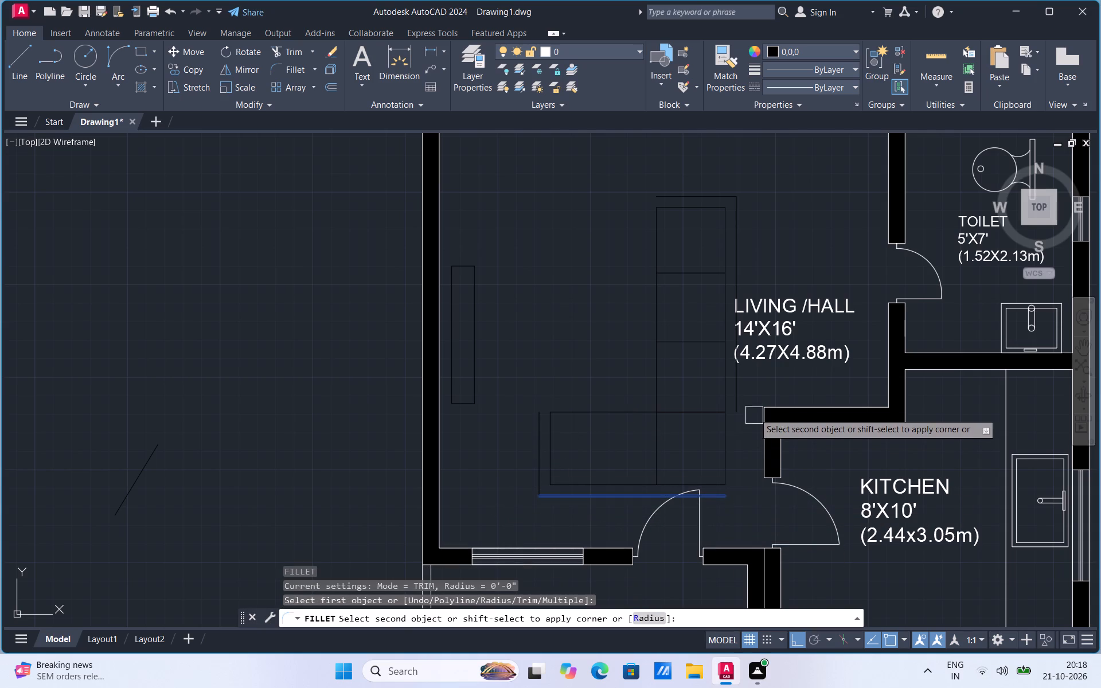
pyautogui.click(739, 410)
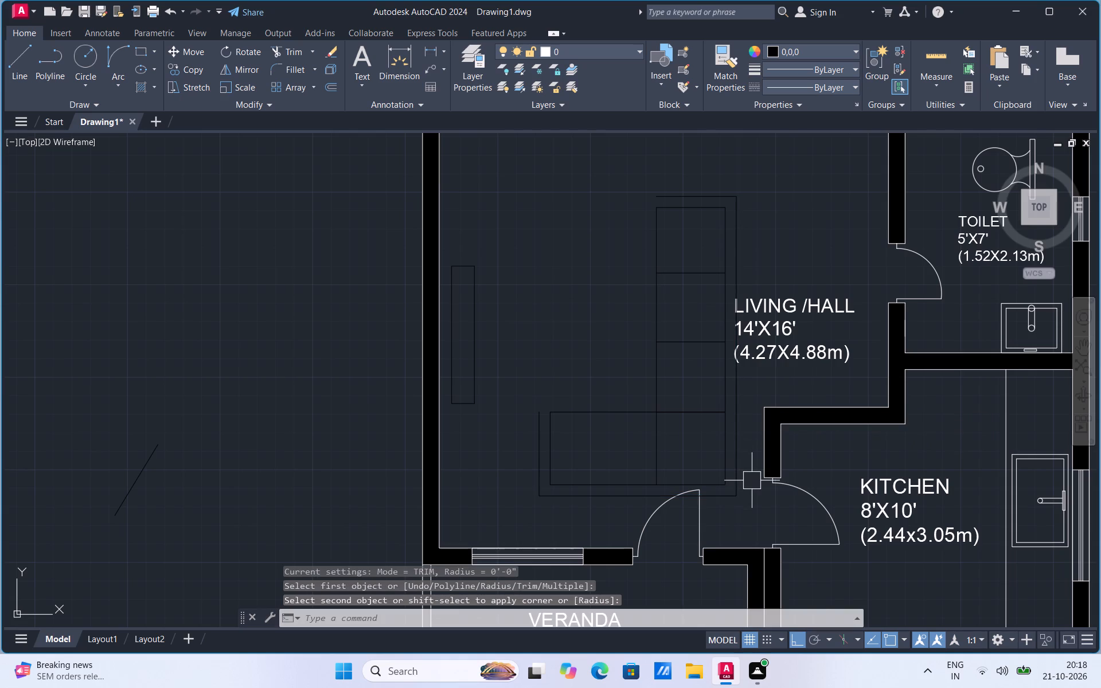
pyautogui.press('Escape')
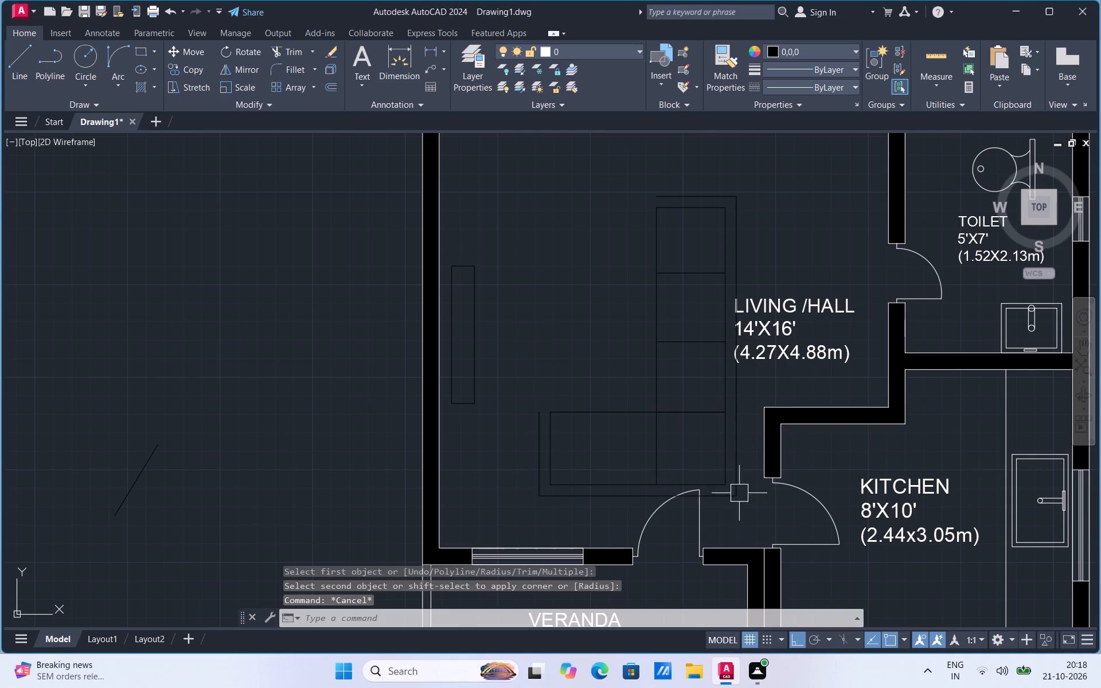
# Extend the upper edge of the sofa's lower seat rectangle to the outer left line.
pyautogui.write('ex')
pyautogui.click(622, 466)
pyautogui.click(592, 415)
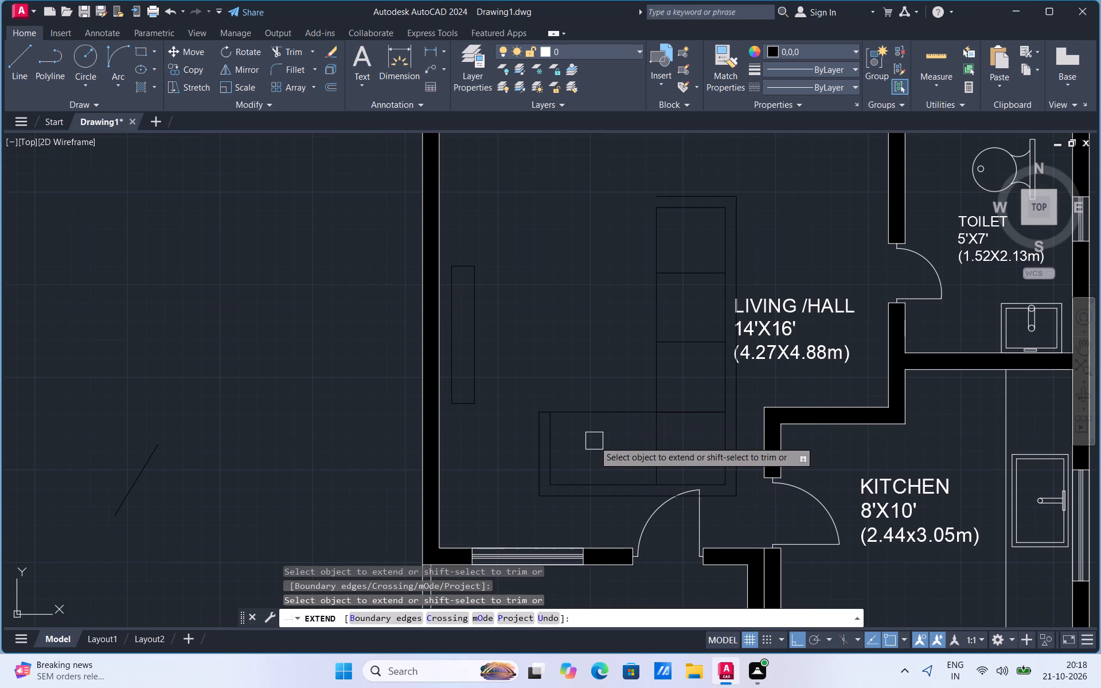
pyautogui.press('Escape')
# Extend the inner vertical edge of the sofa's upright seat section up to the outer top line.
pyautogui.write('ex')
pyautogui.click(676, 386)
pyautogui.click(663, 245)
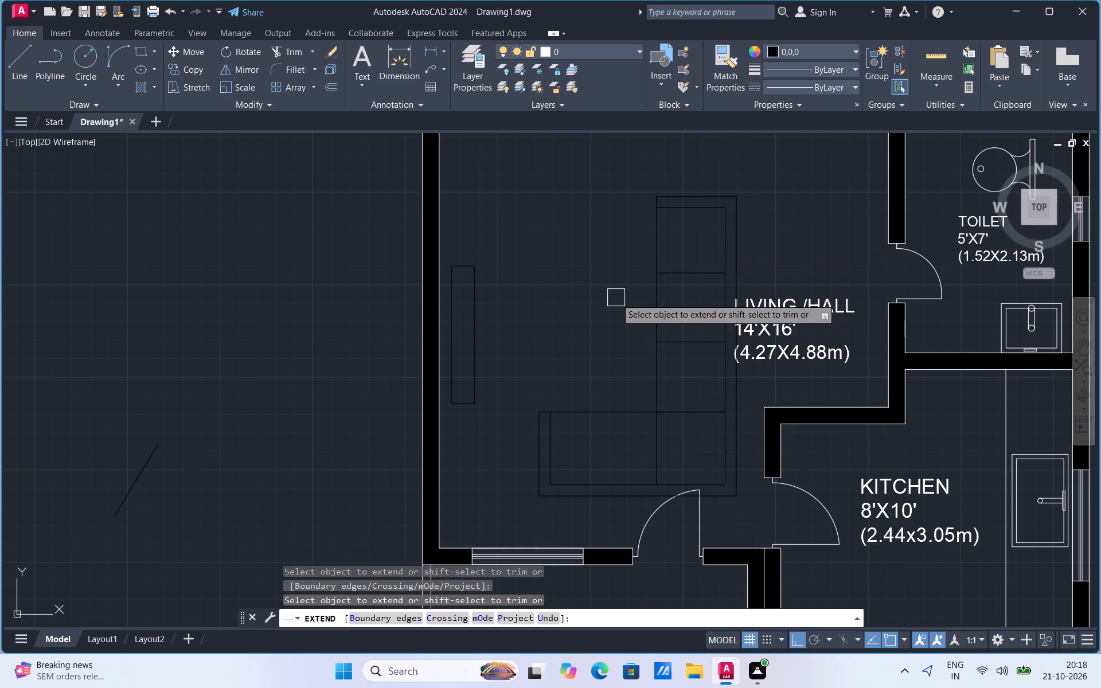
pyautogui.press('Escape')
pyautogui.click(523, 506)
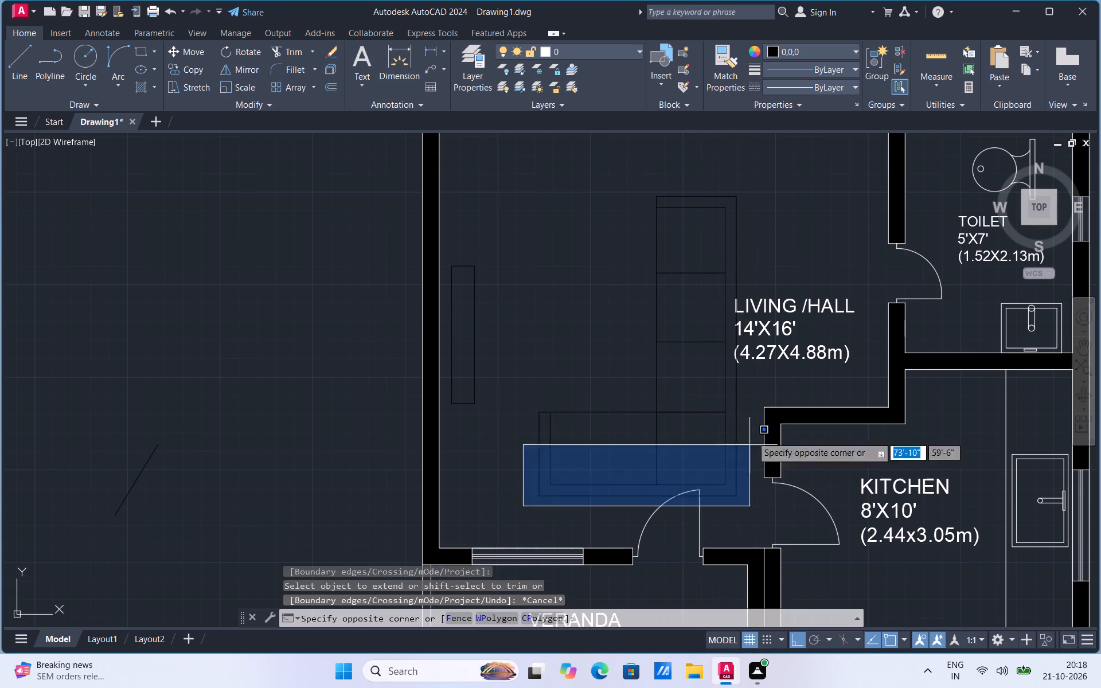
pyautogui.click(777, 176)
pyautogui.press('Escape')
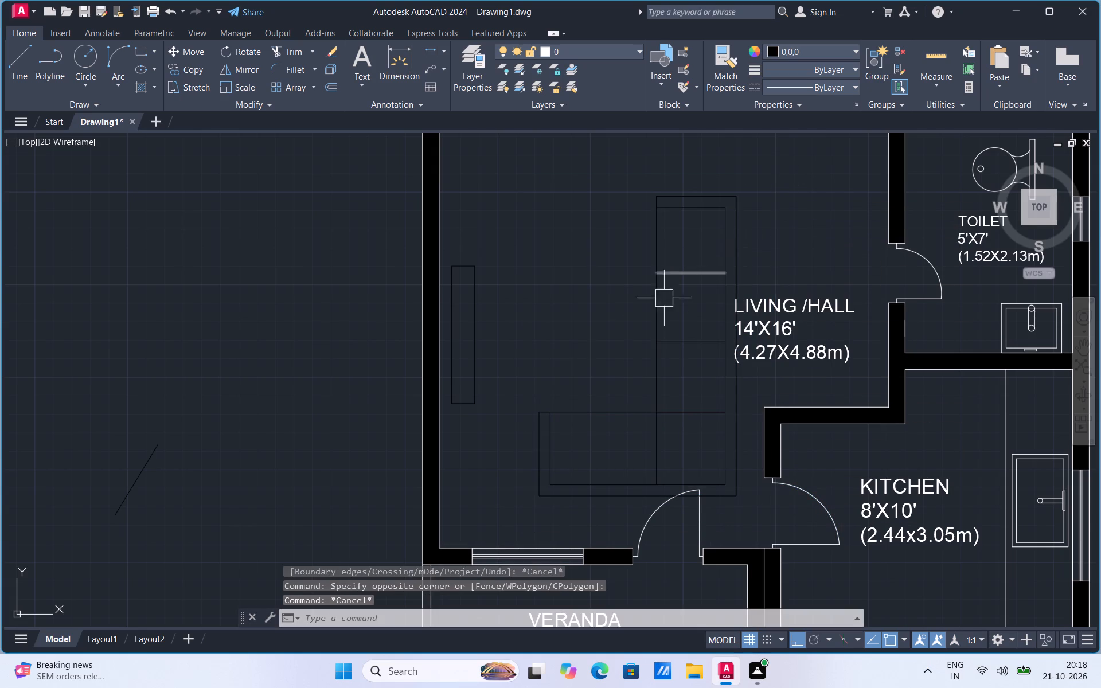
# Select all the lines of the L-shaped sofa in the living hall and bring up the editing options for them.
pyautogui.click(506, 515)
pyautogui.click(760, 187)
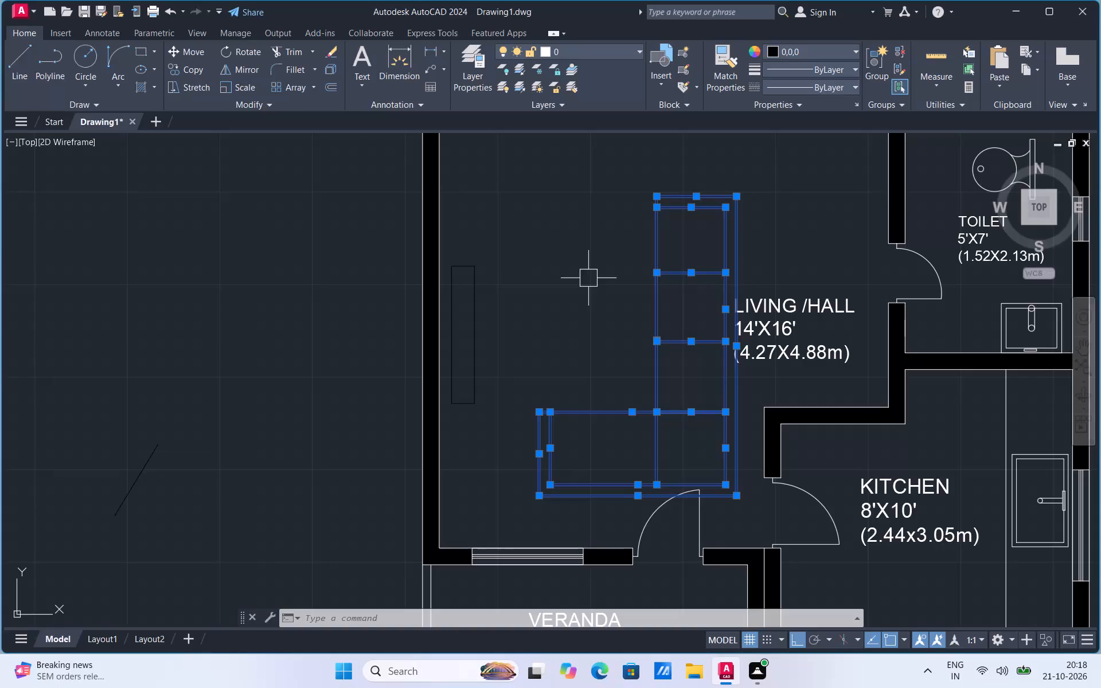
pyautogui.rightClick(644, 381)
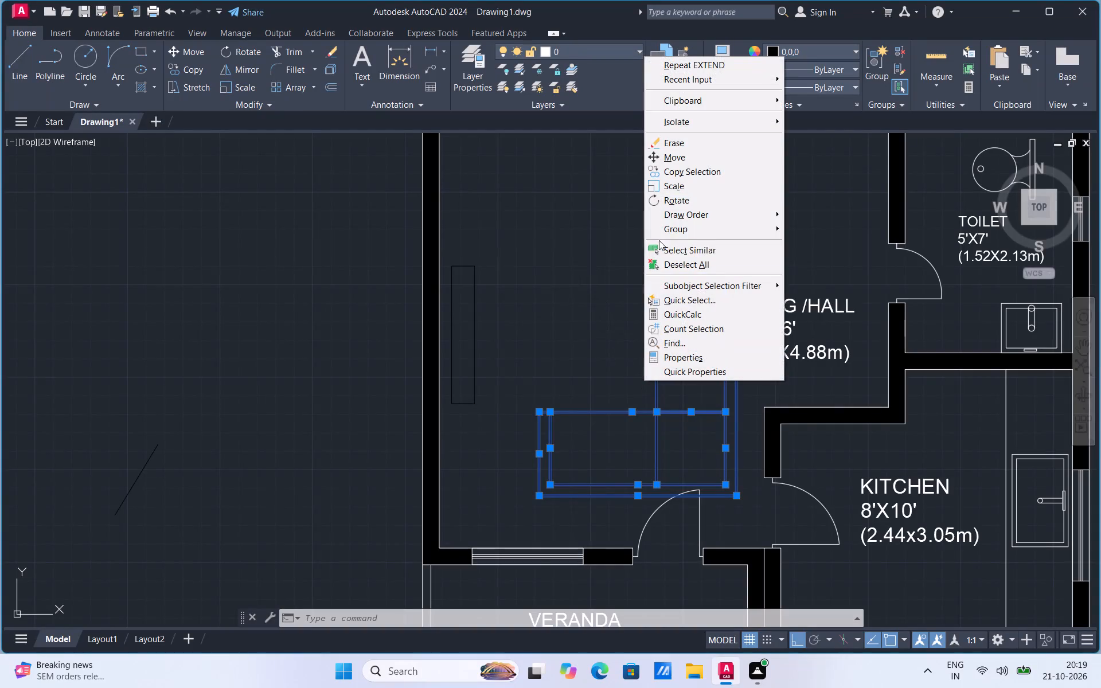
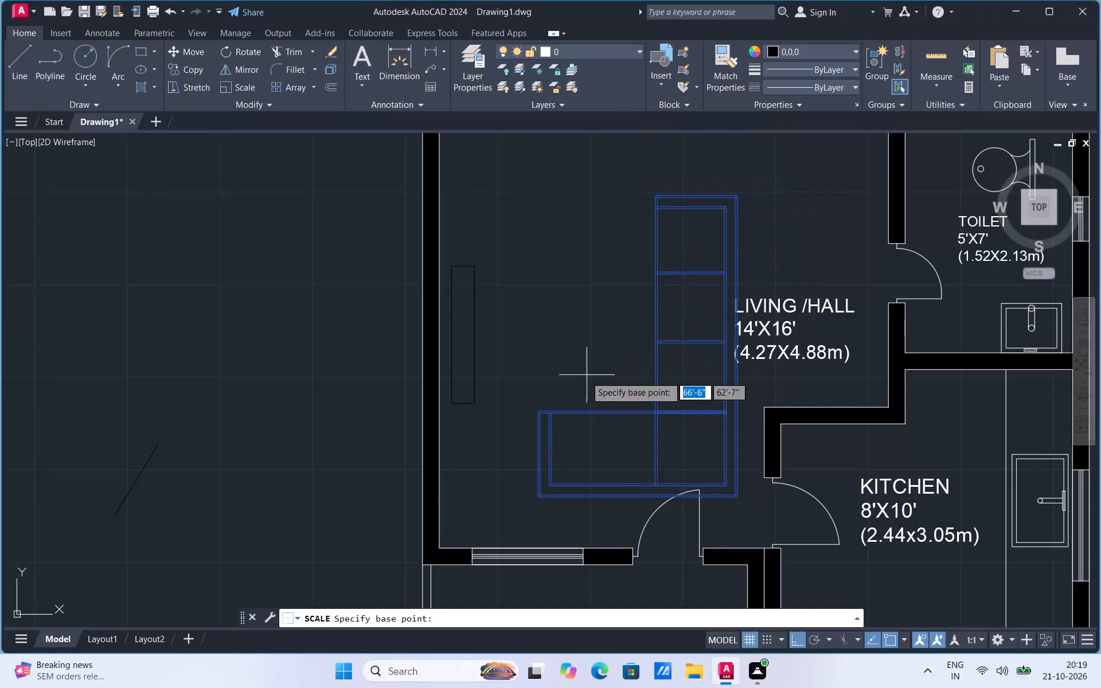
# Scale the selected L-shaped sofa down slightly about a base point in the open floor west of its seats.
pyautogui.click(580, 388)
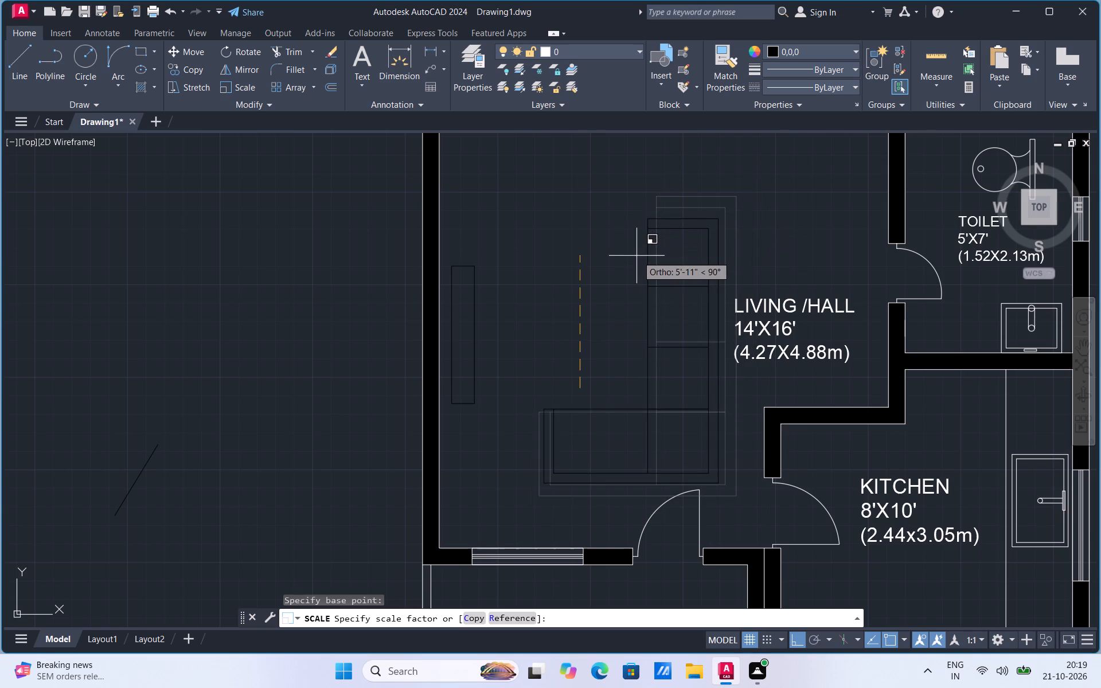
pyautogui.click(646, 245)
# Scale the whole L-shaped sofa in the living hall up slightly about a base point inside its corner seat.
pyautogui.scroll(-1, 554, 413)
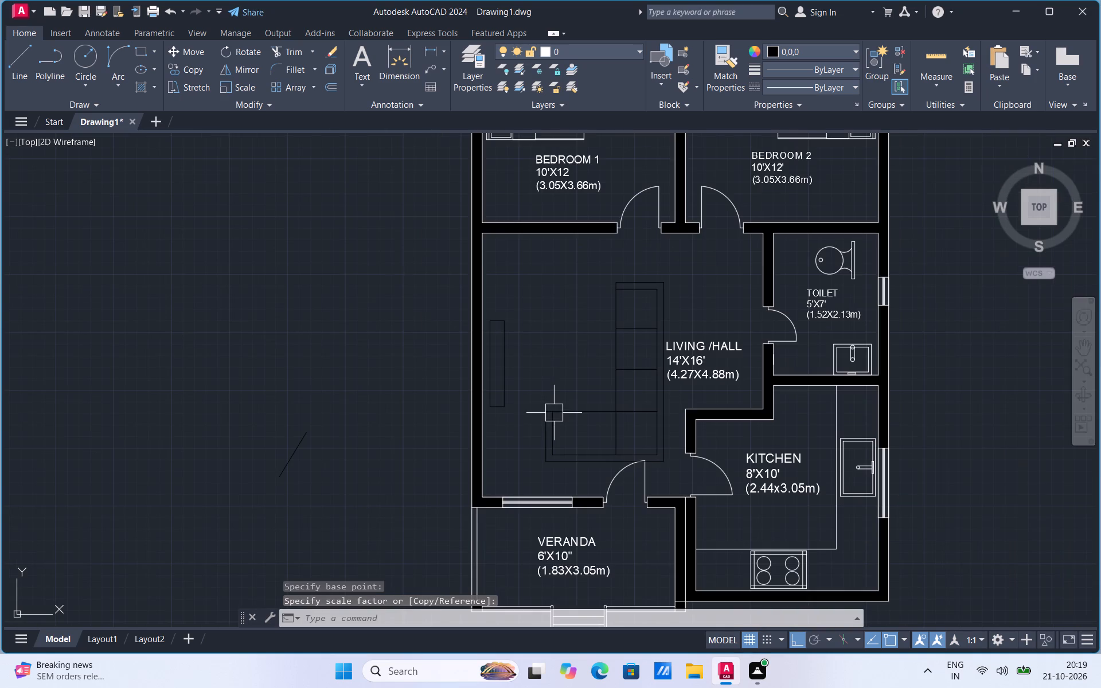
pyautogui.click(527, 476)
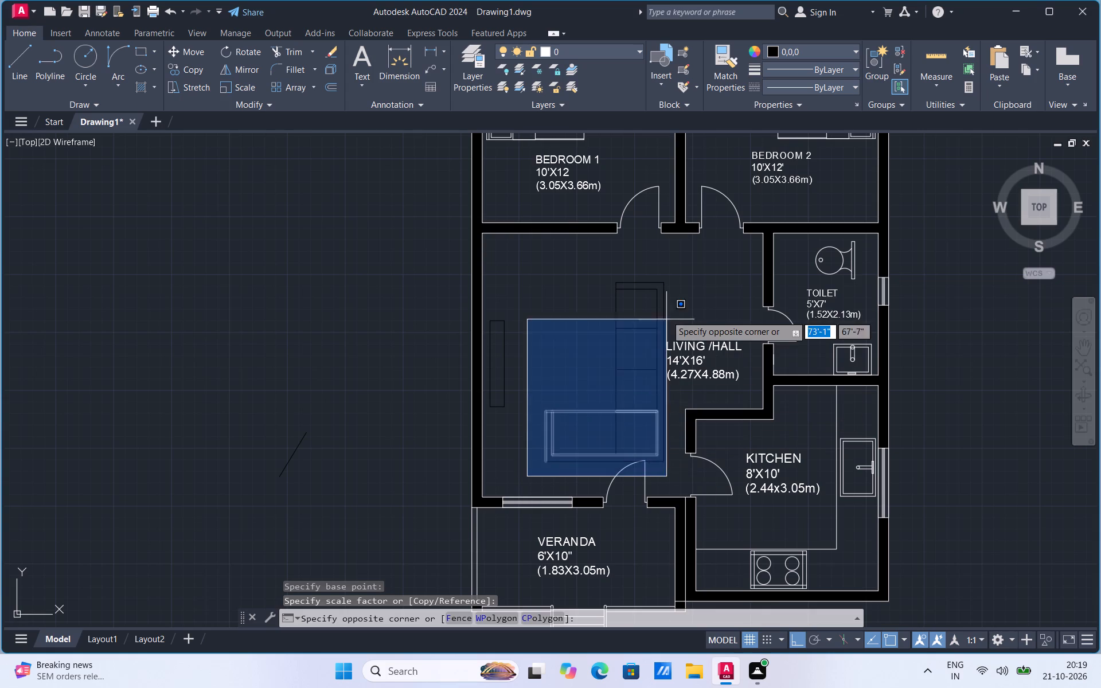
pyautogui.click(676, 264)
pyautogui.rightClick(676, 264)
pyautogui.click(715, 397)
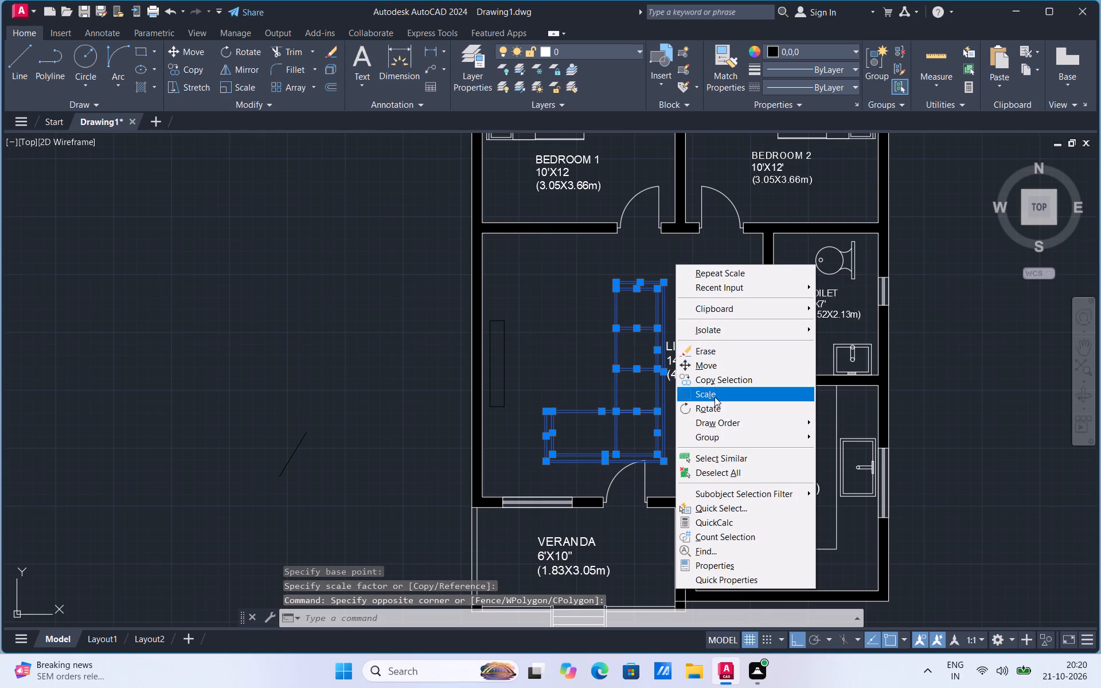
pyautogui.click(627, 439)
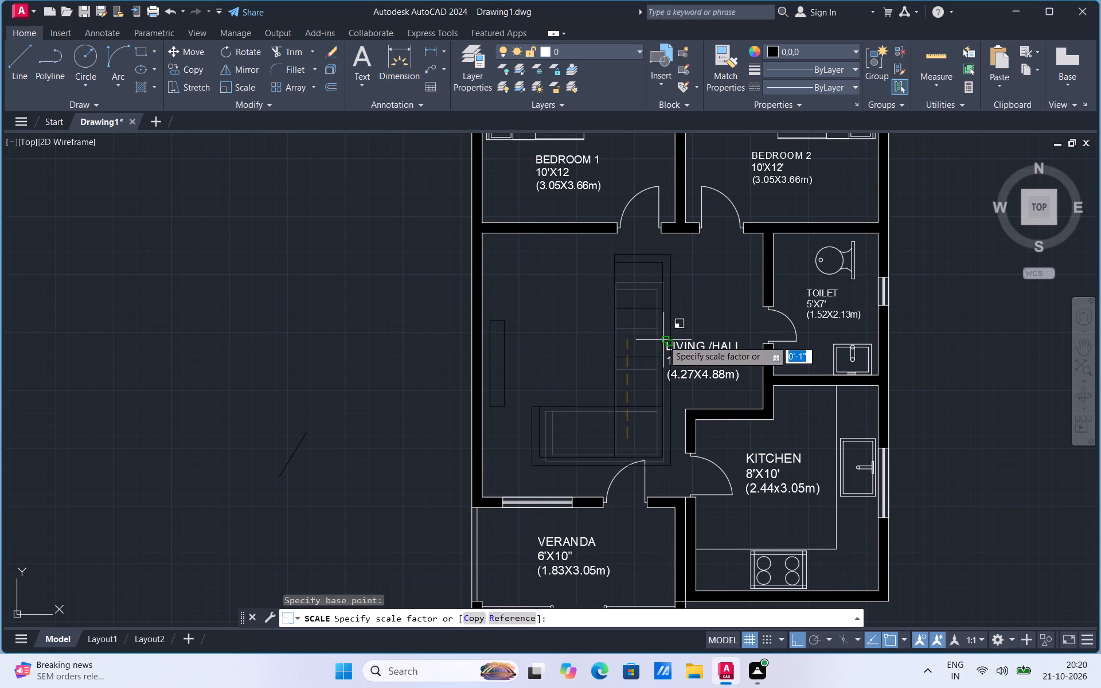
pyautogui.scroll(-2, 655, 346)
pyautogui.scroll(3, 654, 346)
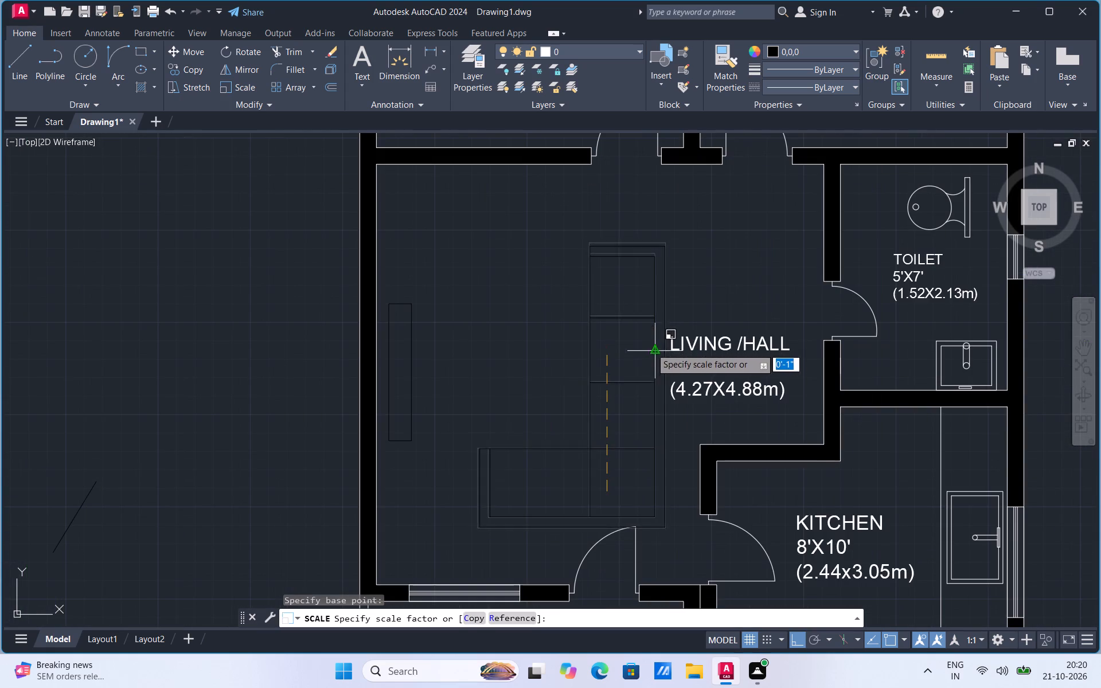
pyautogui.click(657, 343)
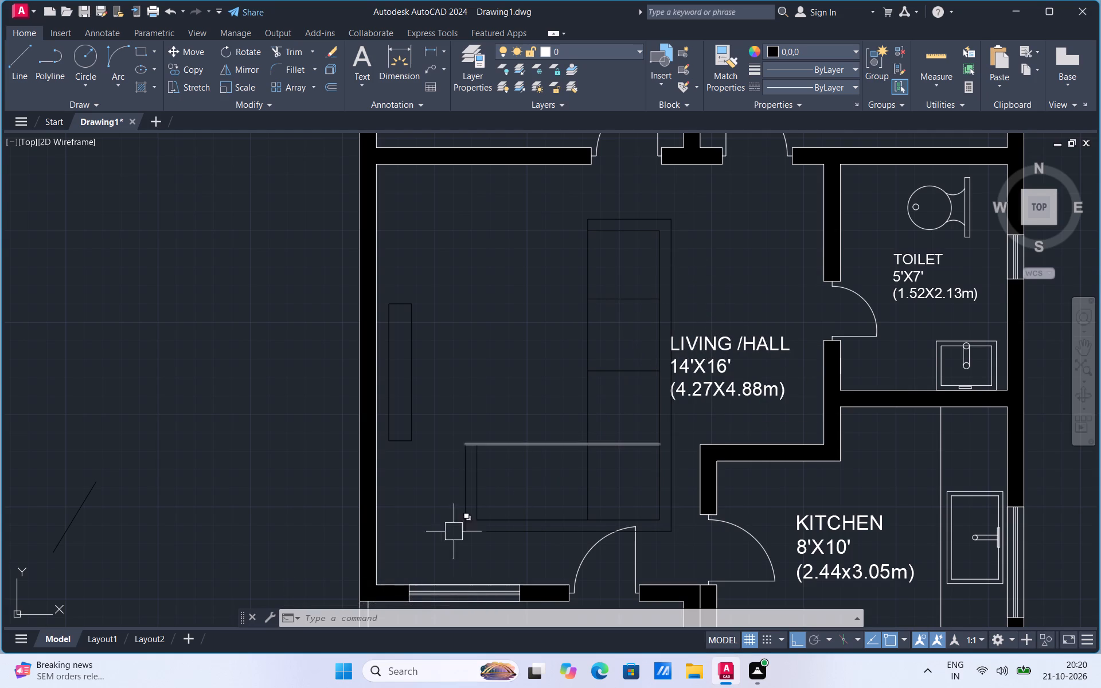
# Enlarge the whole L-shaped sofa again by scaling it about a point in the open floor beside its seats.
pyautogui.click(435, 546)
pyautogui.click(684, 206)
pyautogui.rightClick(684, 206)
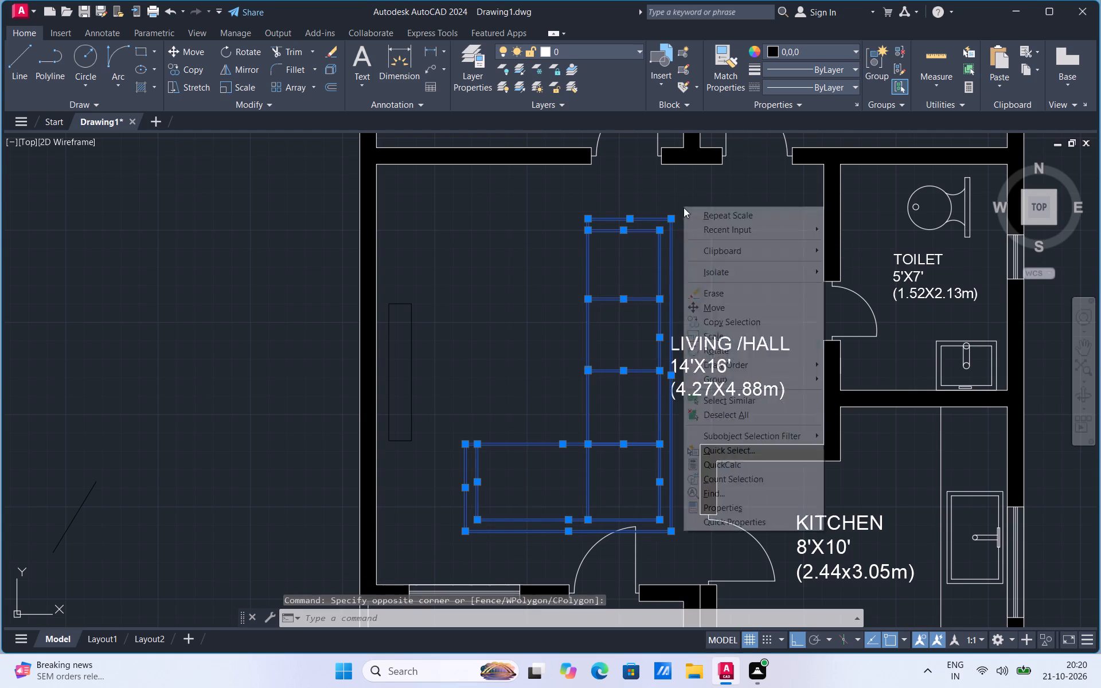
pyautogui.click(720, 338)
pyautogui.click(550, 405)
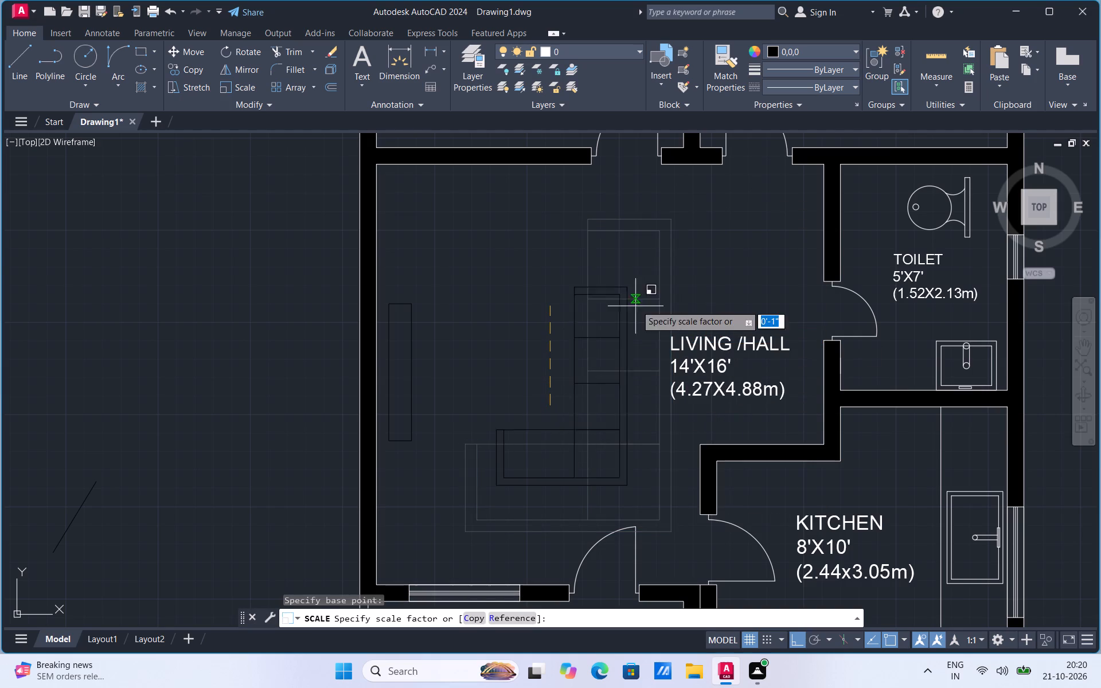
pyautogui.click(670, 271)
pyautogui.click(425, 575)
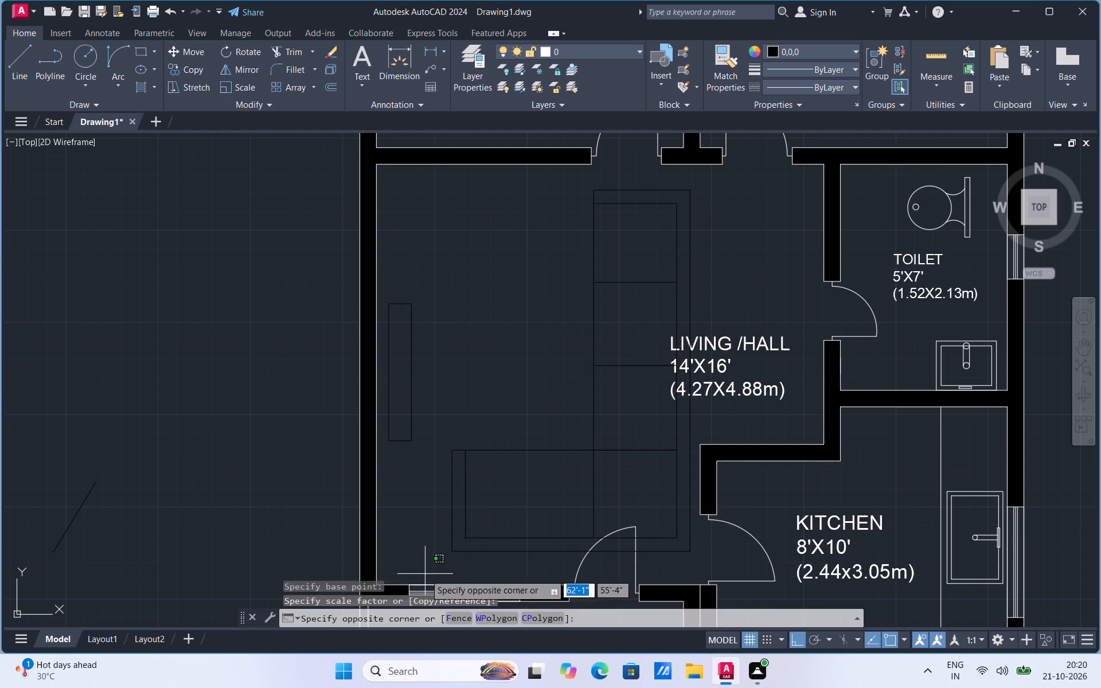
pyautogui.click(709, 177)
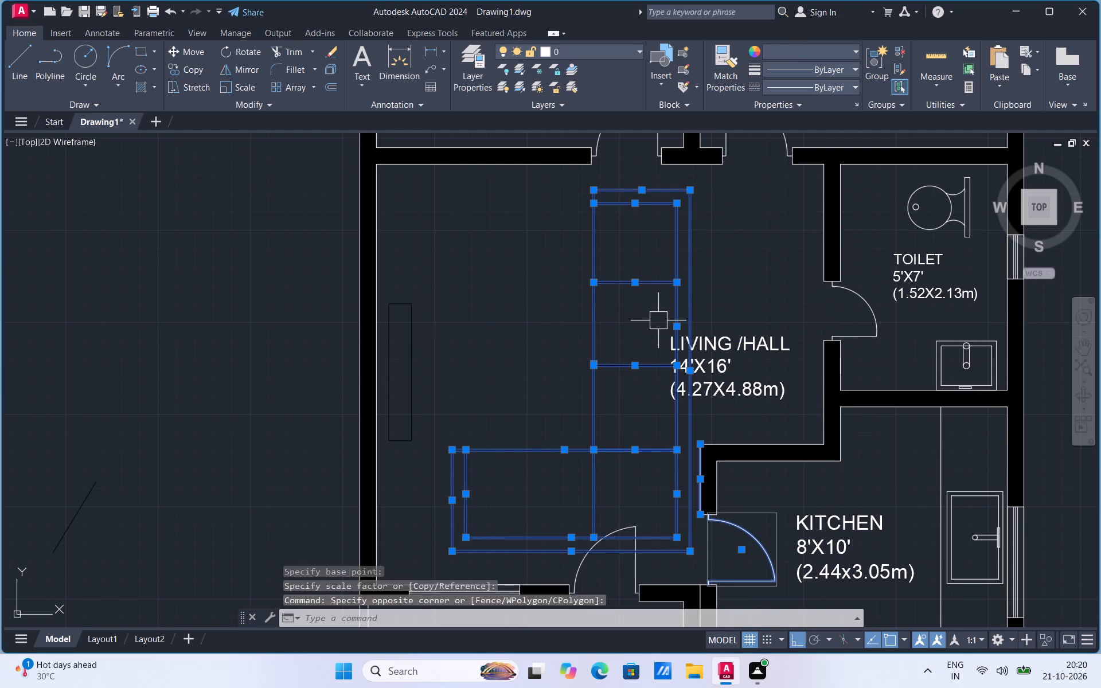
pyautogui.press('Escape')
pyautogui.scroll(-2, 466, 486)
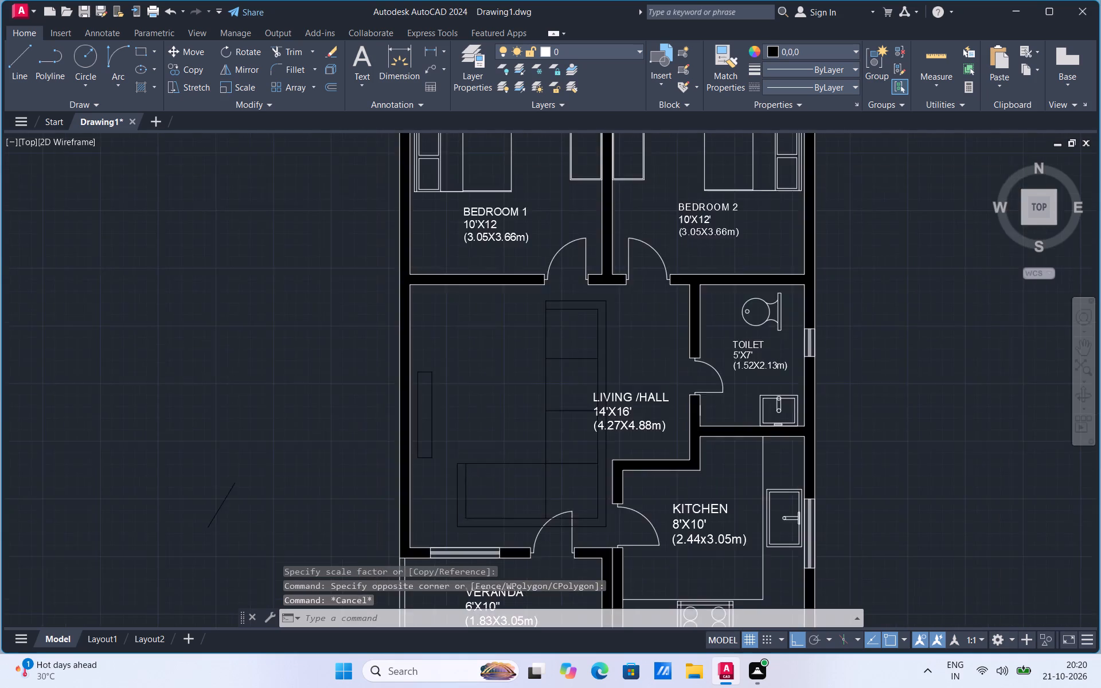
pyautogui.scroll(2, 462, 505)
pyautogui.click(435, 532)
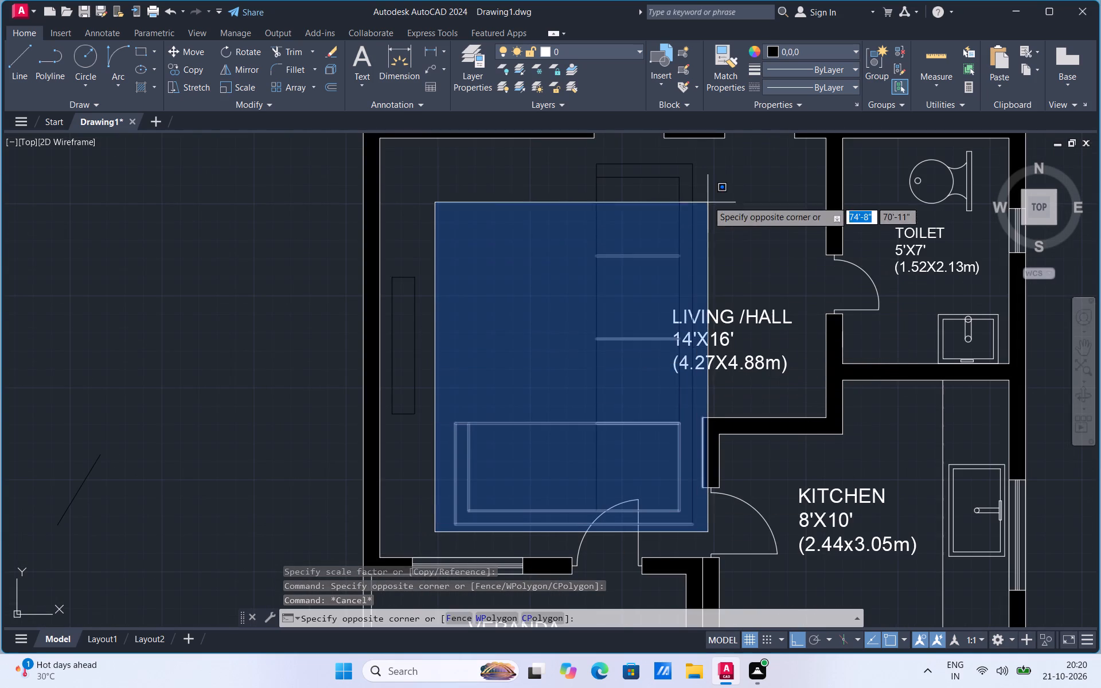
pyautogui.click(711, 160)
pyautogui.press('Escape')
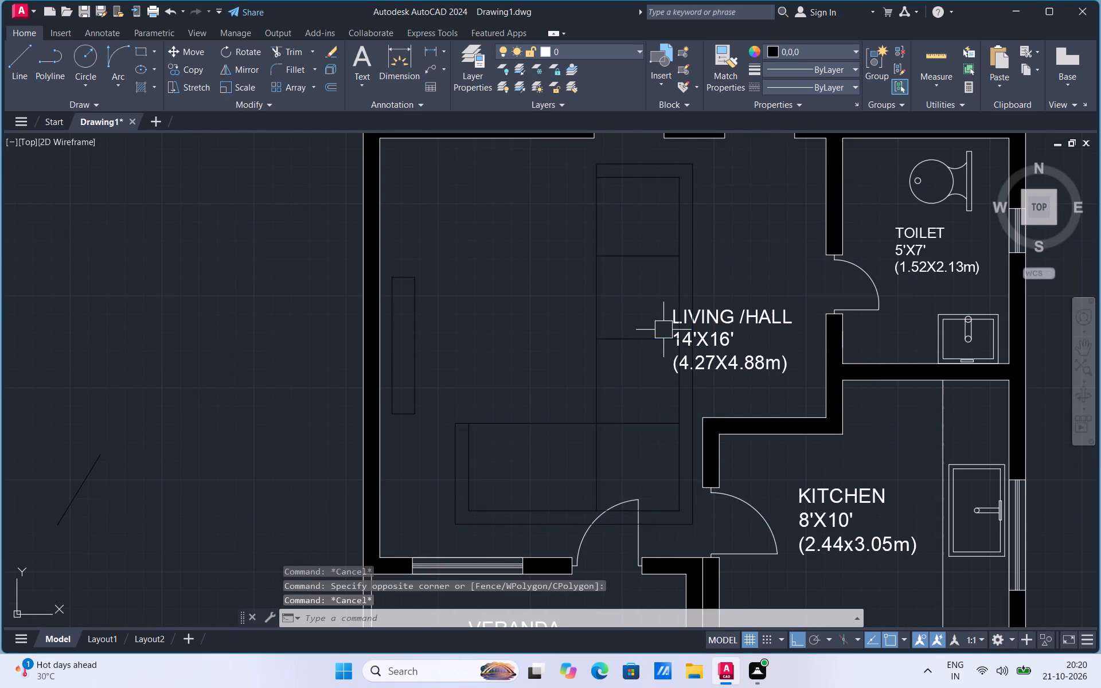
# Select only the L-shaped sofa's lines, without the kitchen wall or door, and scale it down about its south-west corner.
pyautogui.click(555, 161)
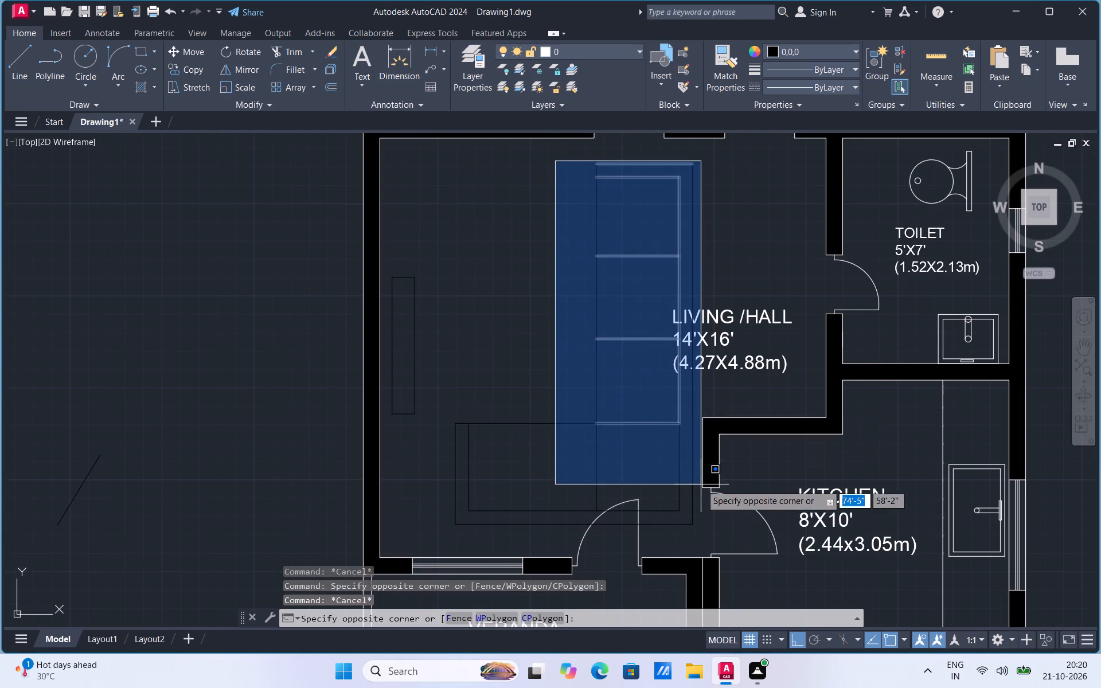
pyautogui.click(690, 527)
pyautogui.click(549, 505)
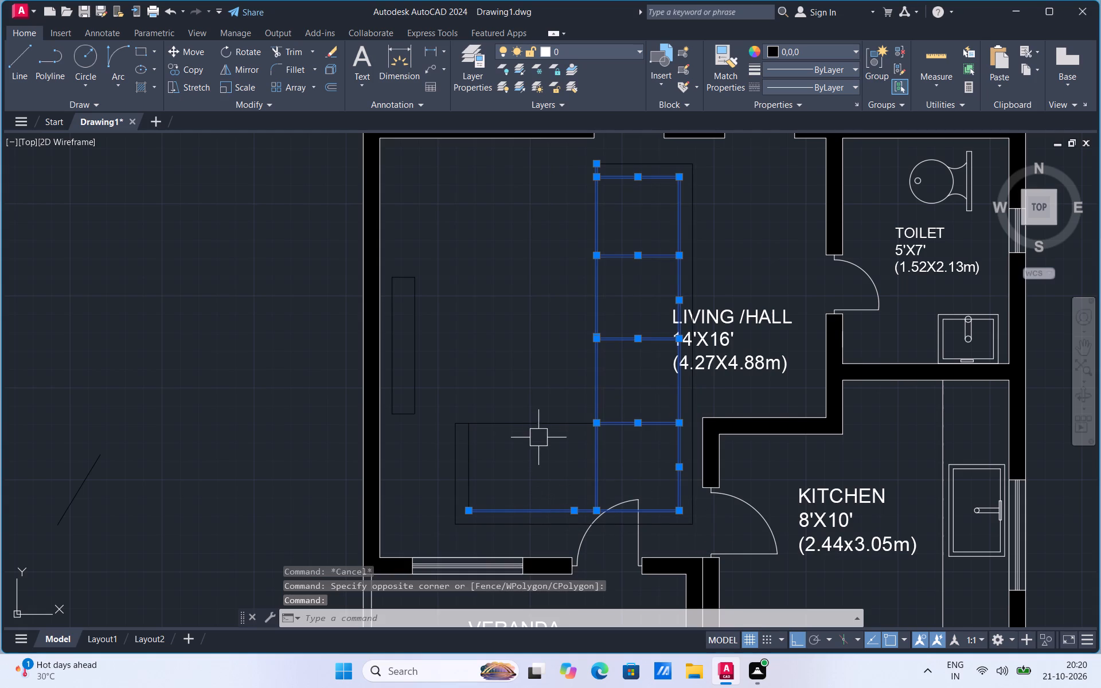
pyautogui.click(539, 431)
pyautogui.click(477, 459)
pyautogui.click(439, 486)
pyautogui.click(452, 461)
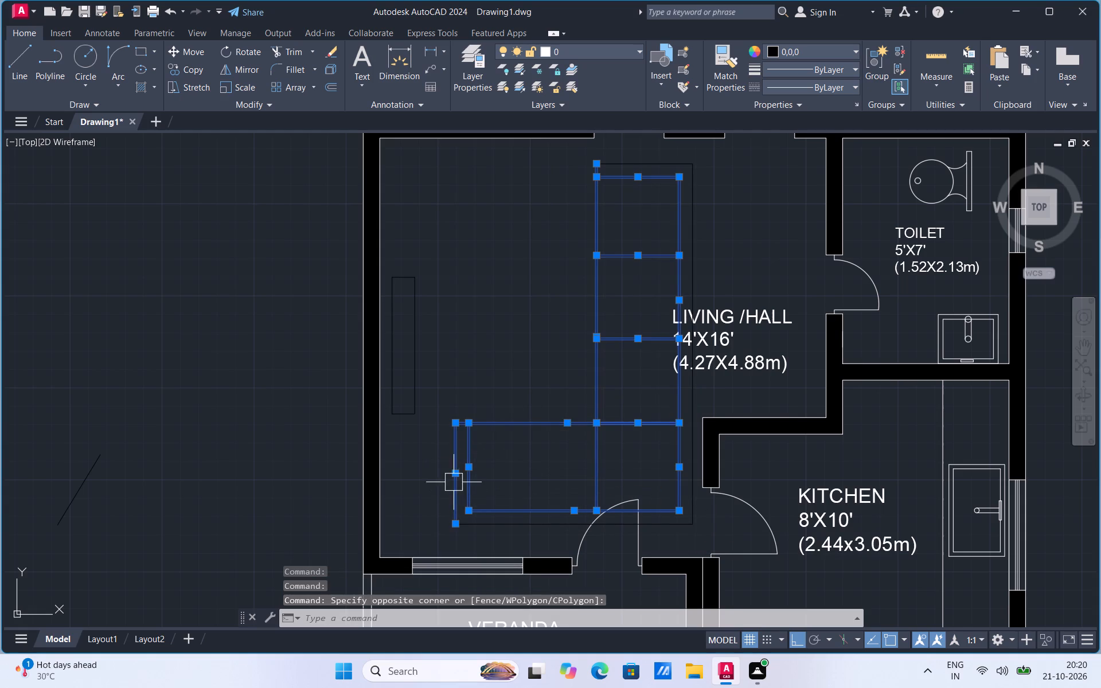
pyautogui.click(454, 482)
pyautogui.click(522, 531)
pyautogui.click(695, 241)
pyautogui.click(659, 158)
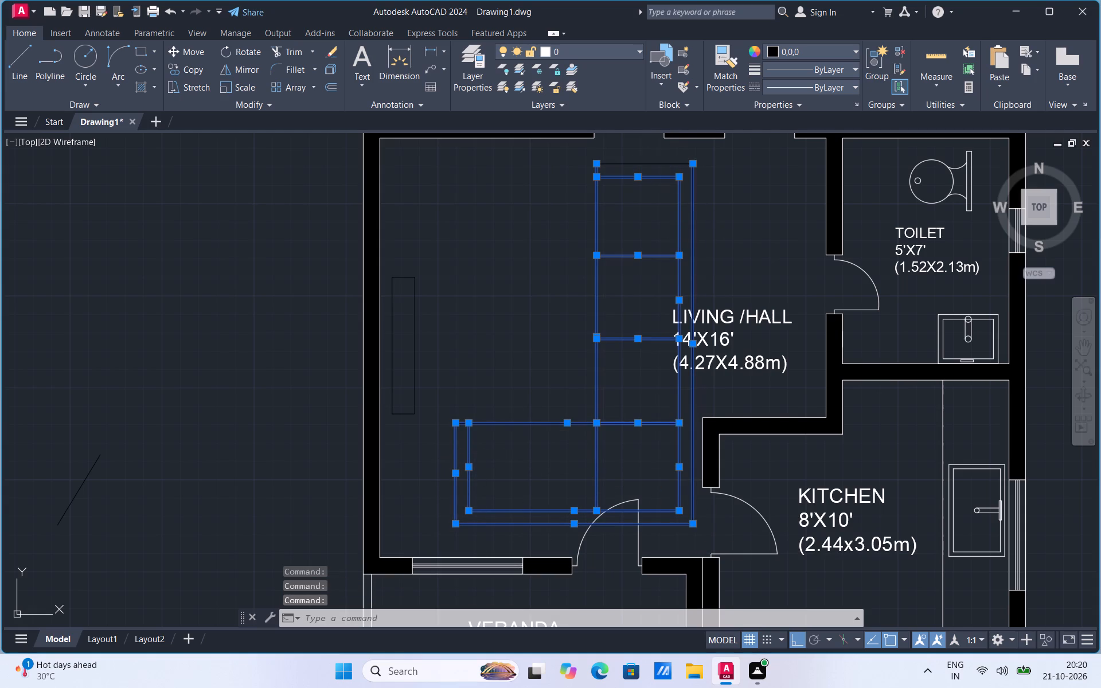
pyautogui.rightClick(526, 327)
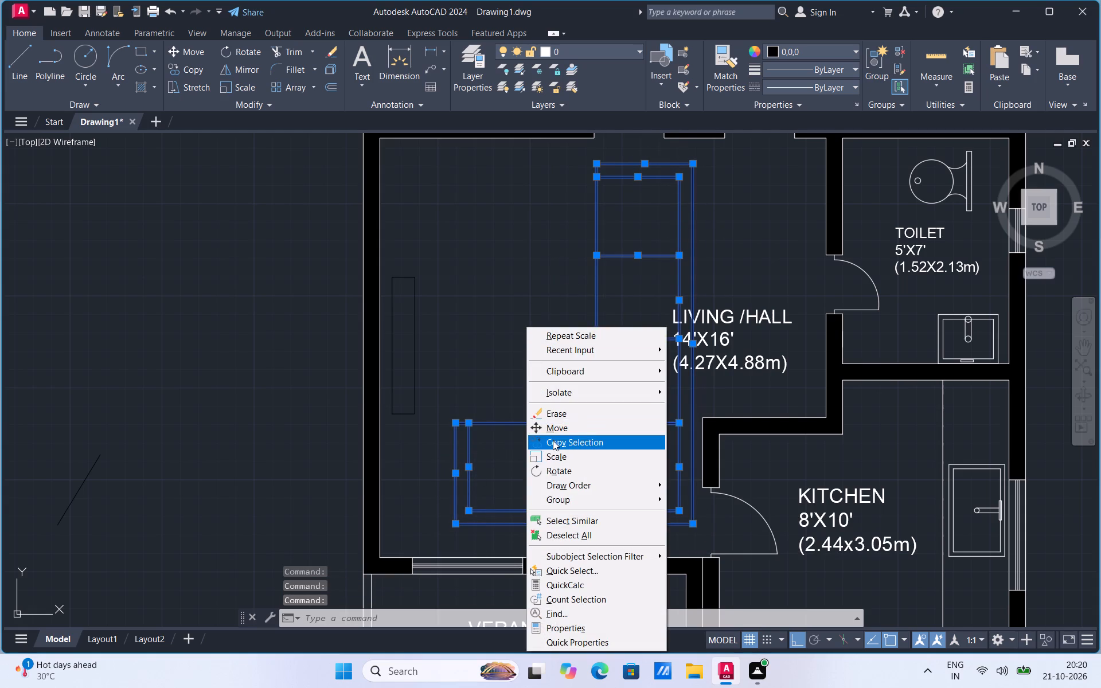
pyautogui.click(556, 455)
pyautogui.click(449, 517)
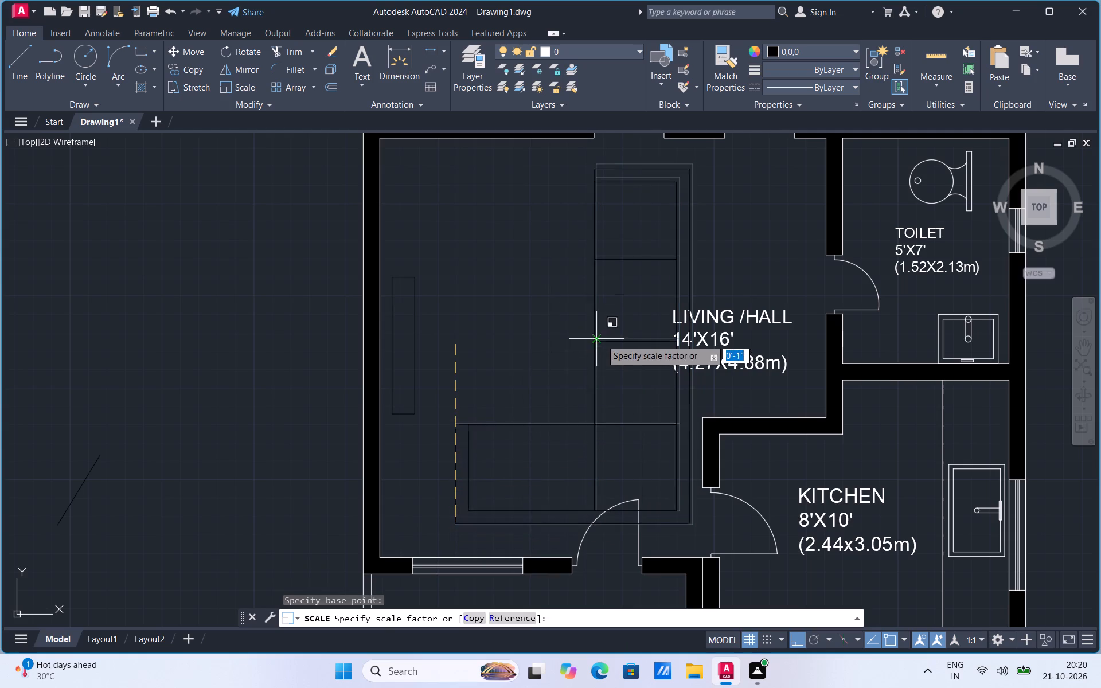
pyautogui.click(577, 359)
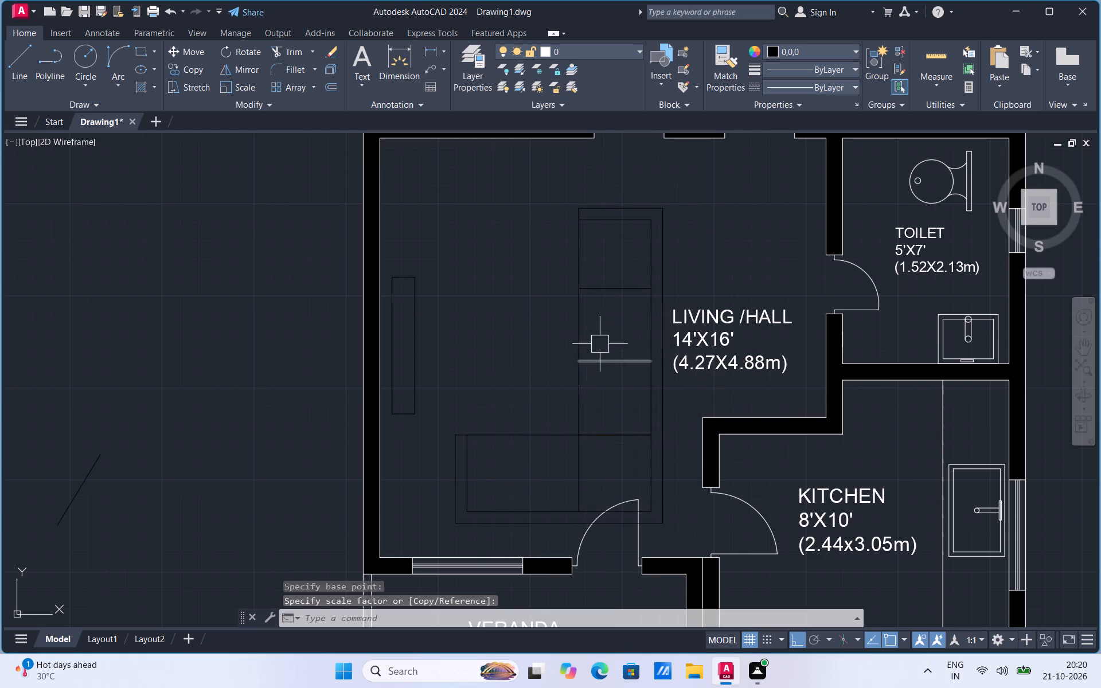
# Scale the whole L-shaped sofa down again about a point in its seats, picking the factor 5'-10" away at 90°.
pyautogui.click(443, 538)
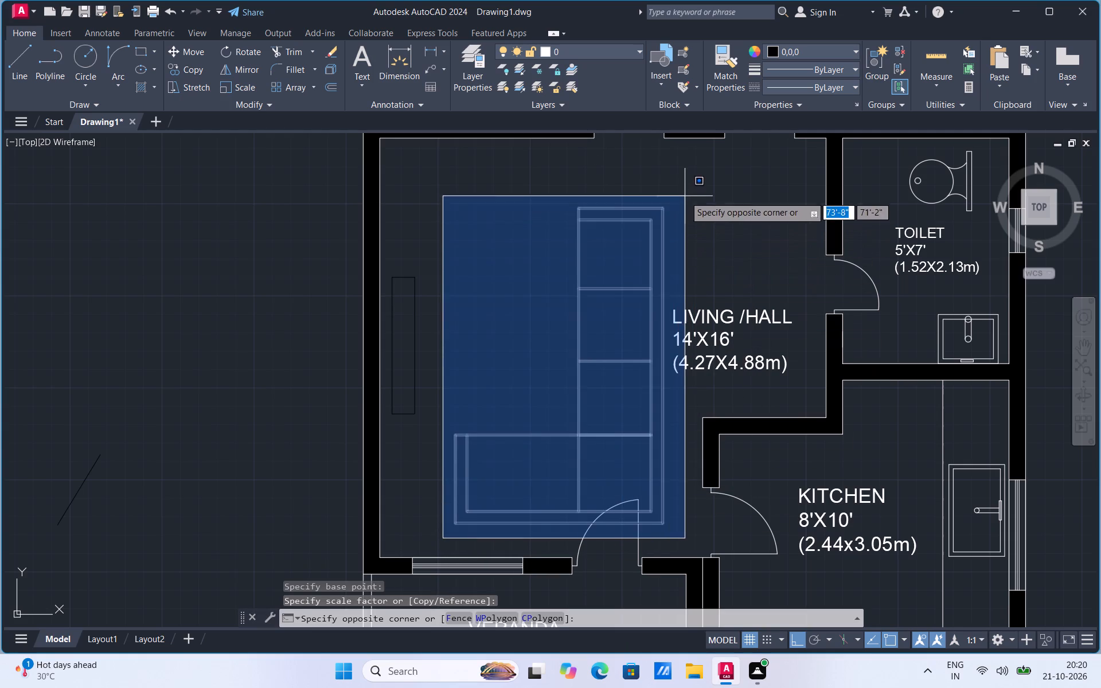
pyautogui.click(685, 196)
pyautogui.rightClick(685, 196)
pyautogui.click(719, 329)
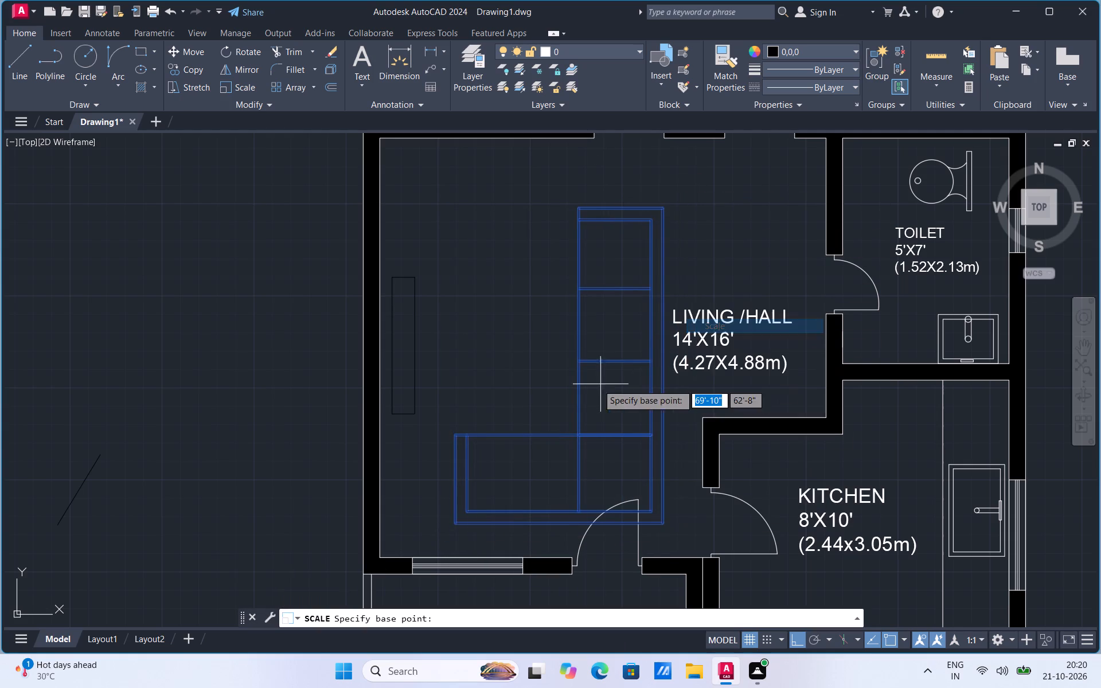
pyautogui.click(594, 384)
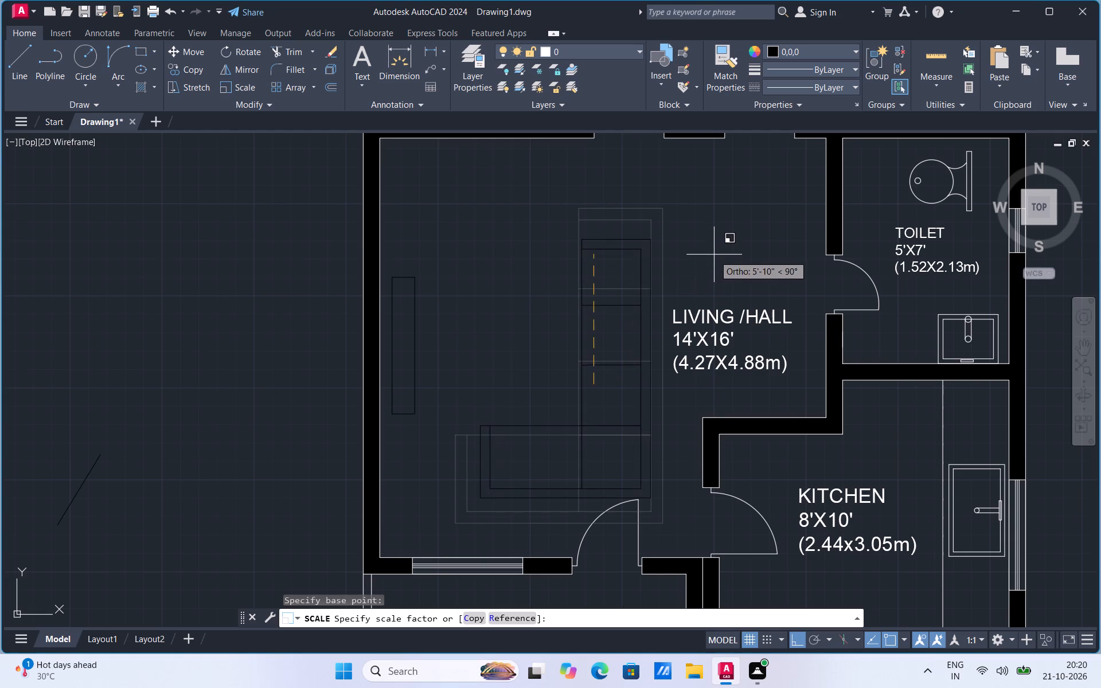
pyautogui.click(715, 254)
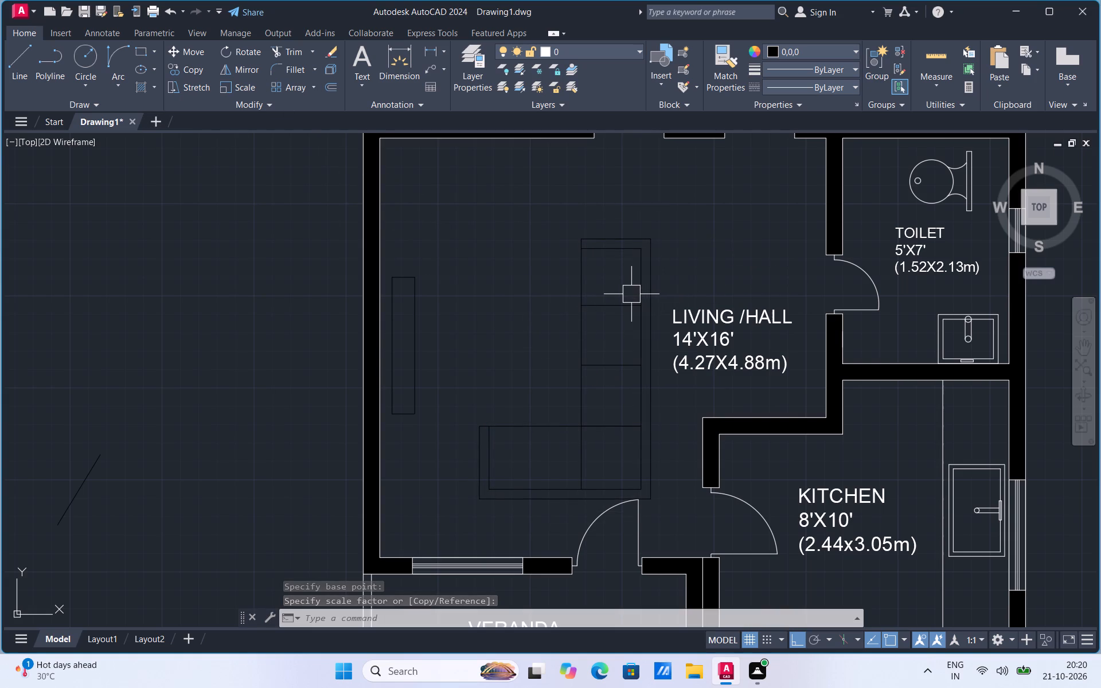
# Set the current colour to grey 99,100,102 and draw a short vertical sample line outside the plan's west wall.
pyautogui.click(771, 47)
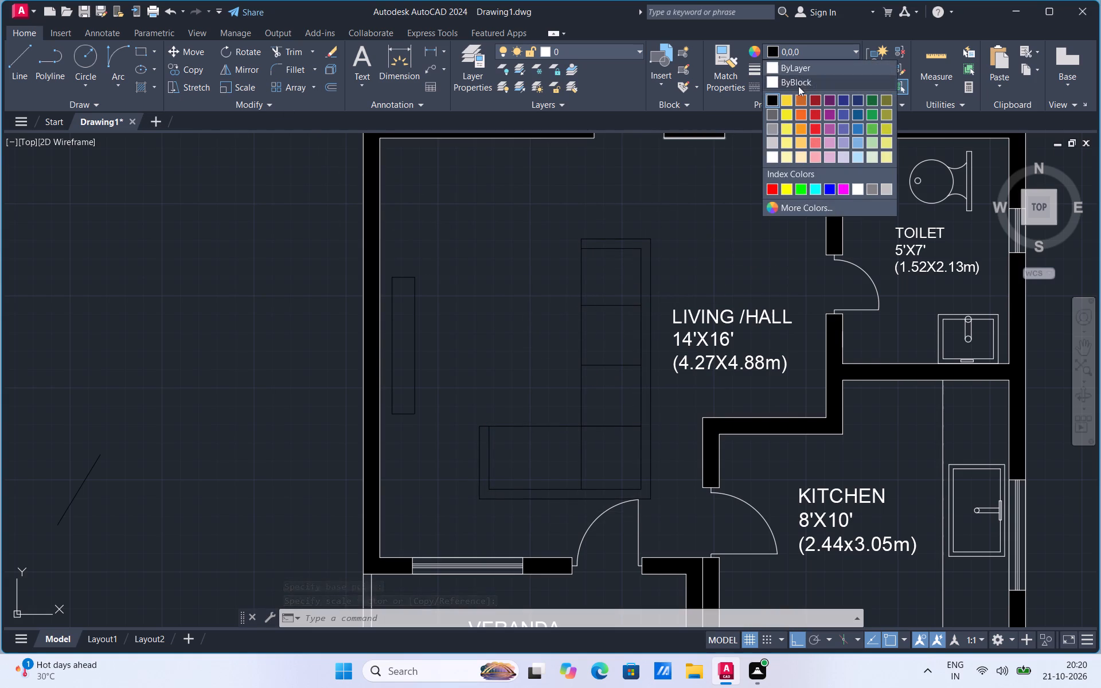
pyautogui.click(766, 114)
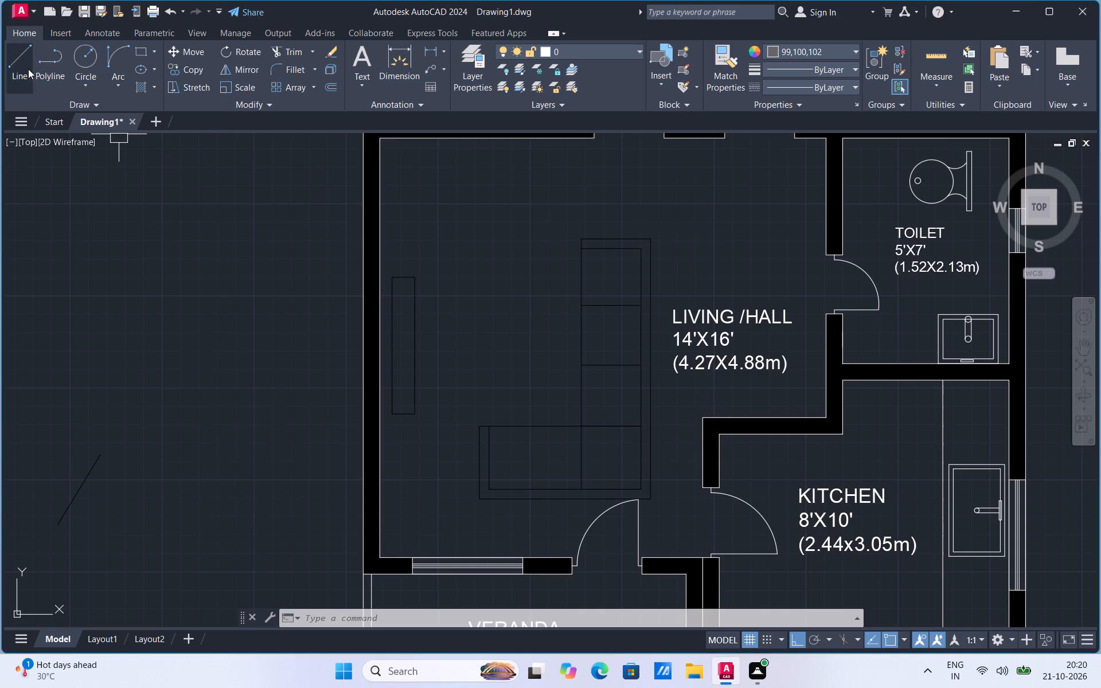
pyautogui.click(28, 69)
pyautogui.click(185, 370)
pyautogui.click(231, 315)
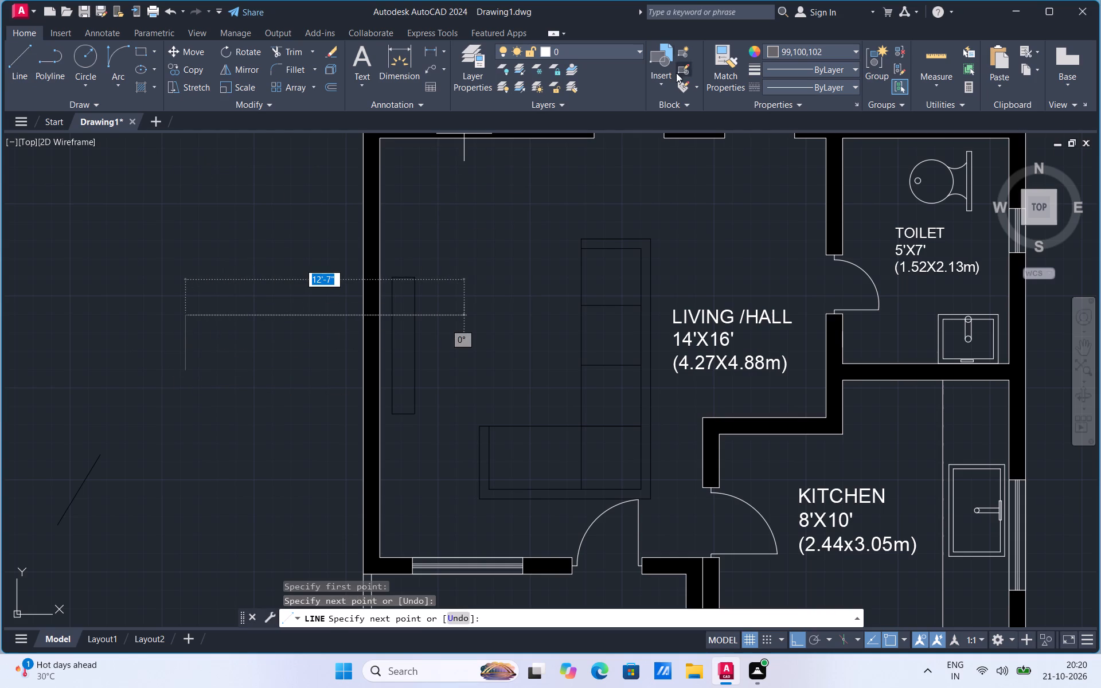
# Match the grey sample line's properties onto the narrow rectangle along the living hall's west wall.
pyautogui.click(731, 74)
pyautogui.click(179, 356)
pyautogui.click(407, 357)
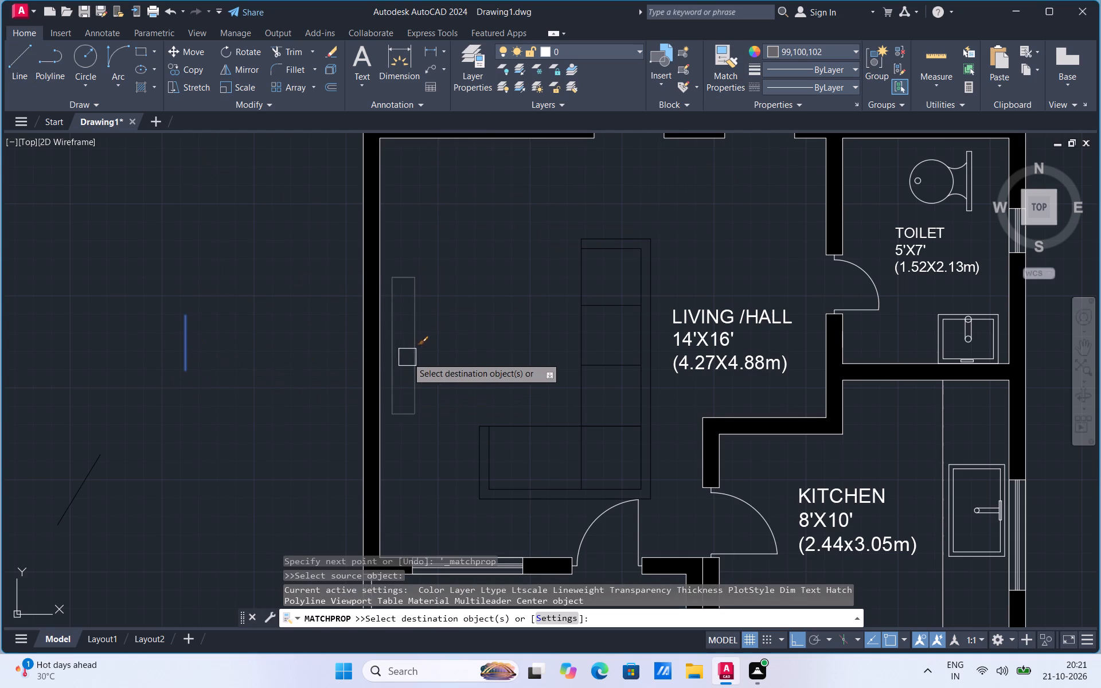
# Apply the grey sample line's matched properties to all the lines of the L-shaped sofa.
pyautogui.click(494, 438)
pyautogui.click(530, 425)
pyautogui.click(524, 483)
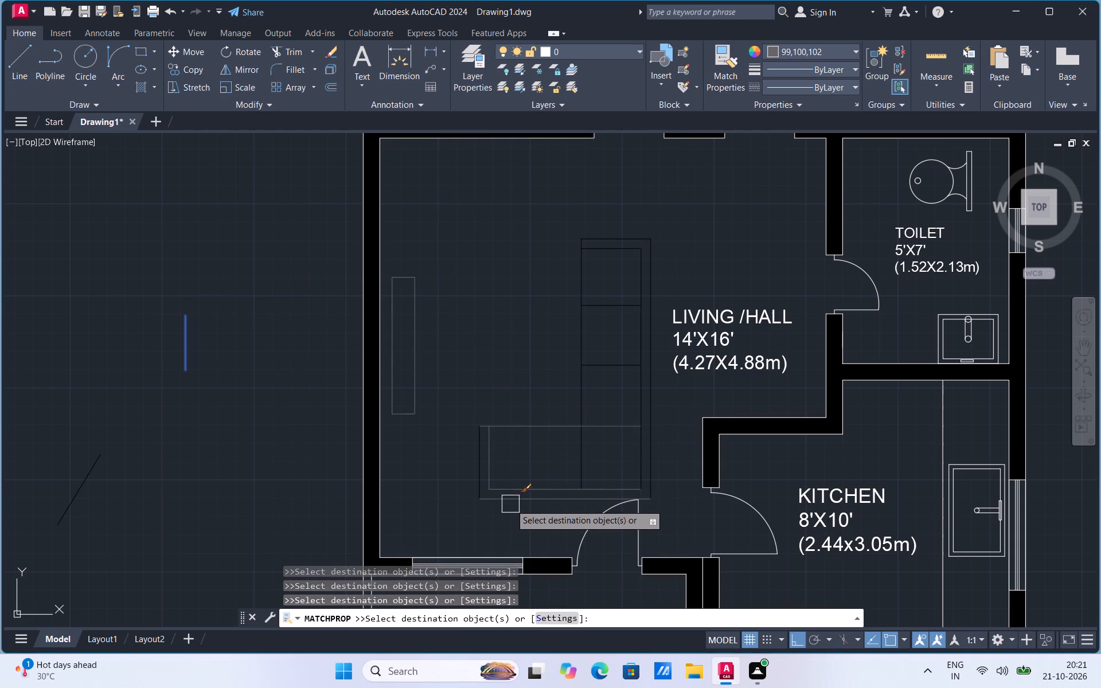
pyautogui.click(510, 504)
pyautogui.click(482, 470)
pyautogui.click(584, 449)
pyautogui.click(604, 365)
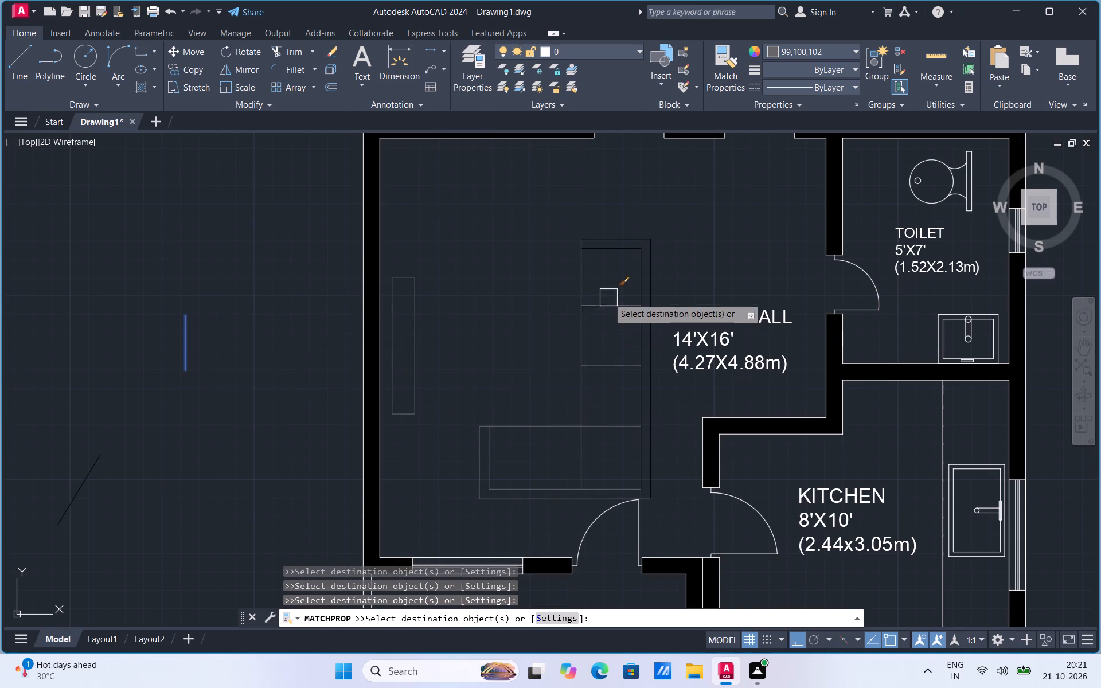
pyautogui.click(608, 298)
pyautogui.click(615, 251)
pyautogui.click(625, 236)
pyautogui.click(635, 279)
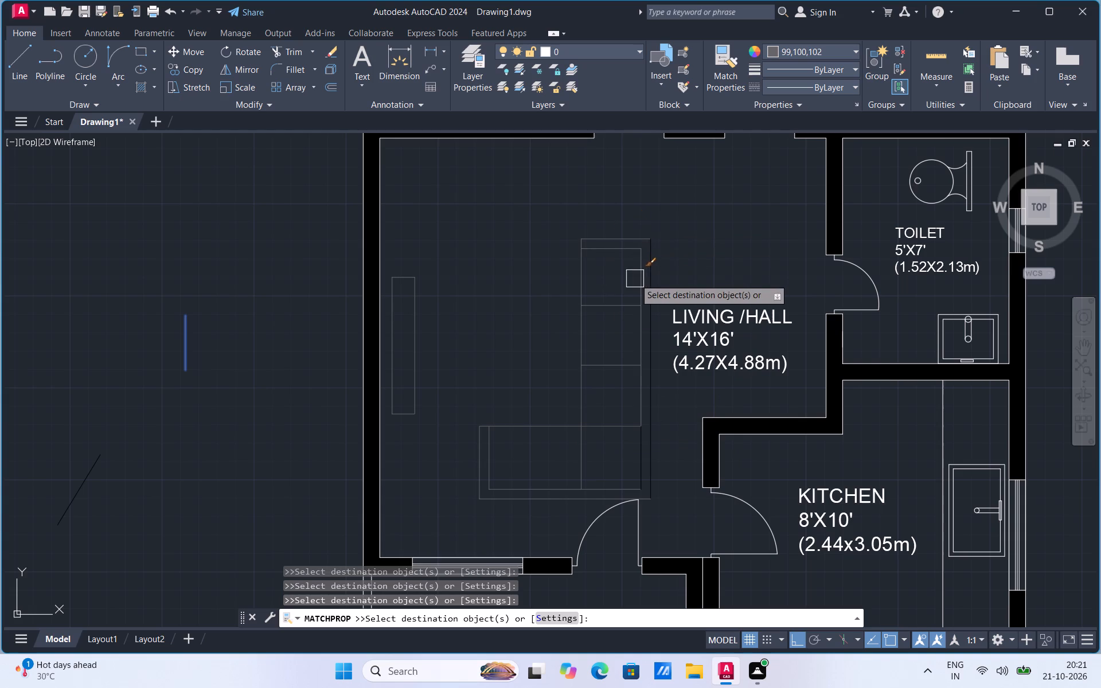
pyautogui.click(647, 290)
pyautogui.click(642, 456)
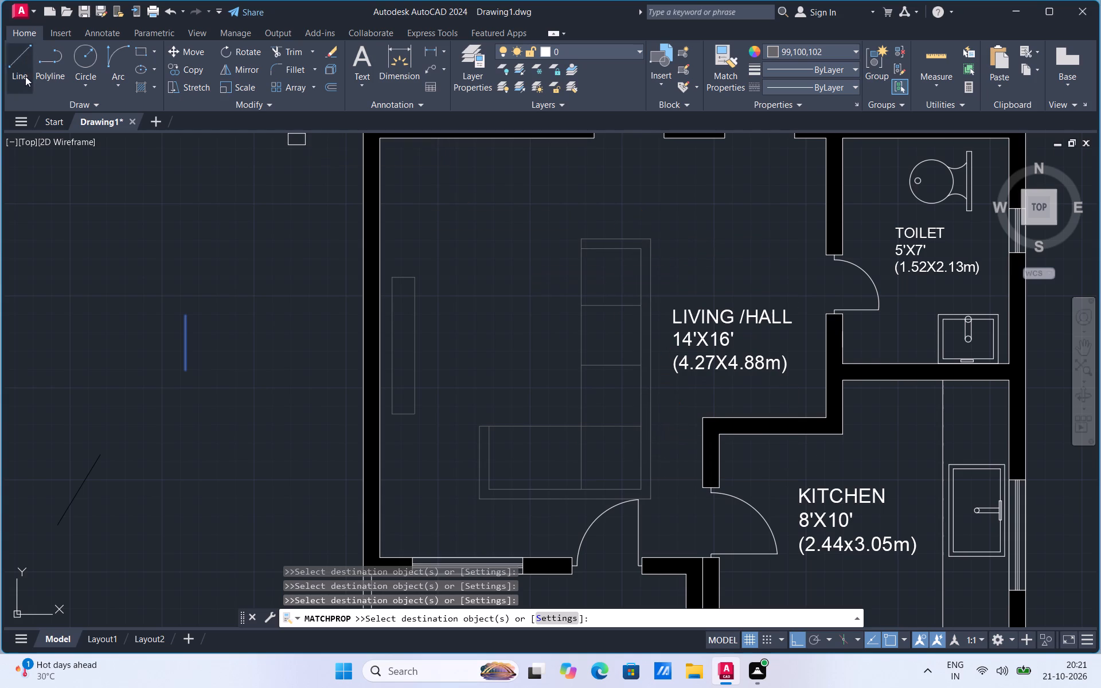
# Draw an upright rectangle between the narrow wall unit and the sofa, with its south-west corner at about 65'-3", 62'-4".
pyautogui.click(152, 50)
pyautogui.click(142, 73)
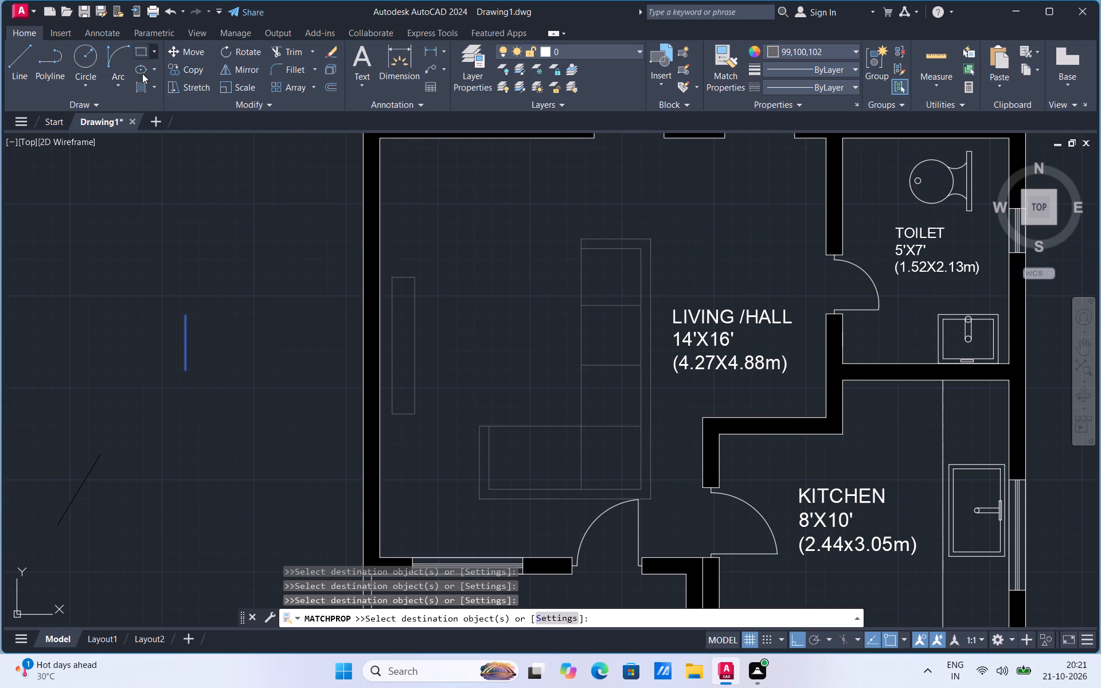
pyautogui.click(498, 392)
pyautogui.click(560, 267)
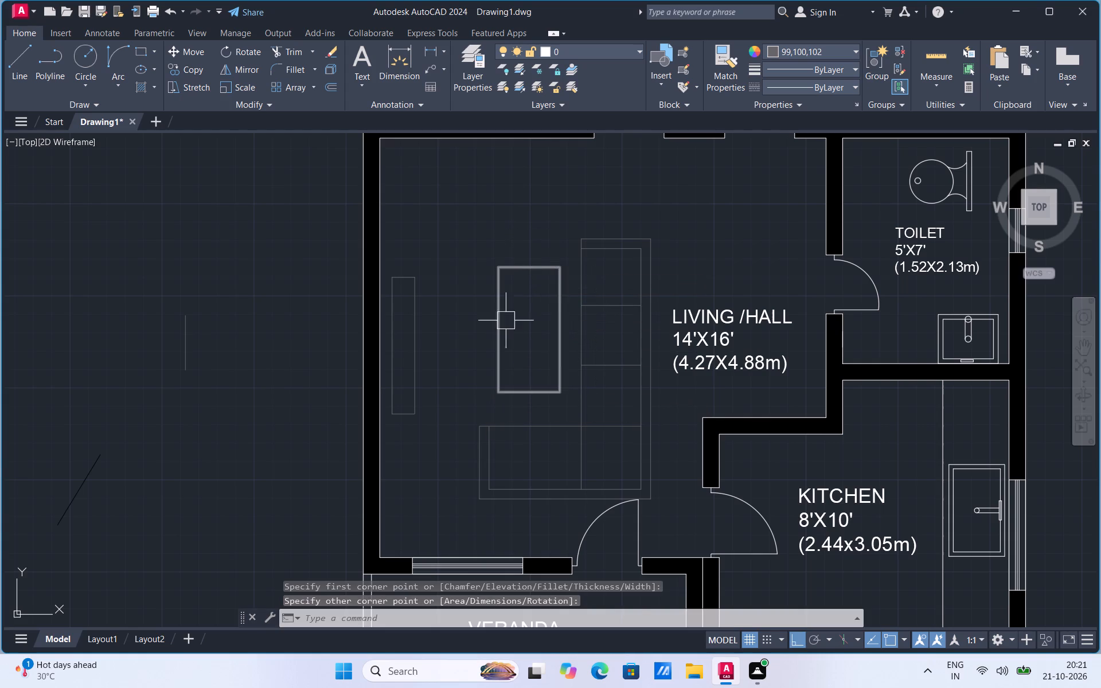
# Move the upright table rectangle in the living hall slightly west, away from the sofa.
pyautogui.click(501, 326)
pyautogui.rightClick(501, 326)
pyautogui.click(538, 408)
pyautogui.click(526, 365)
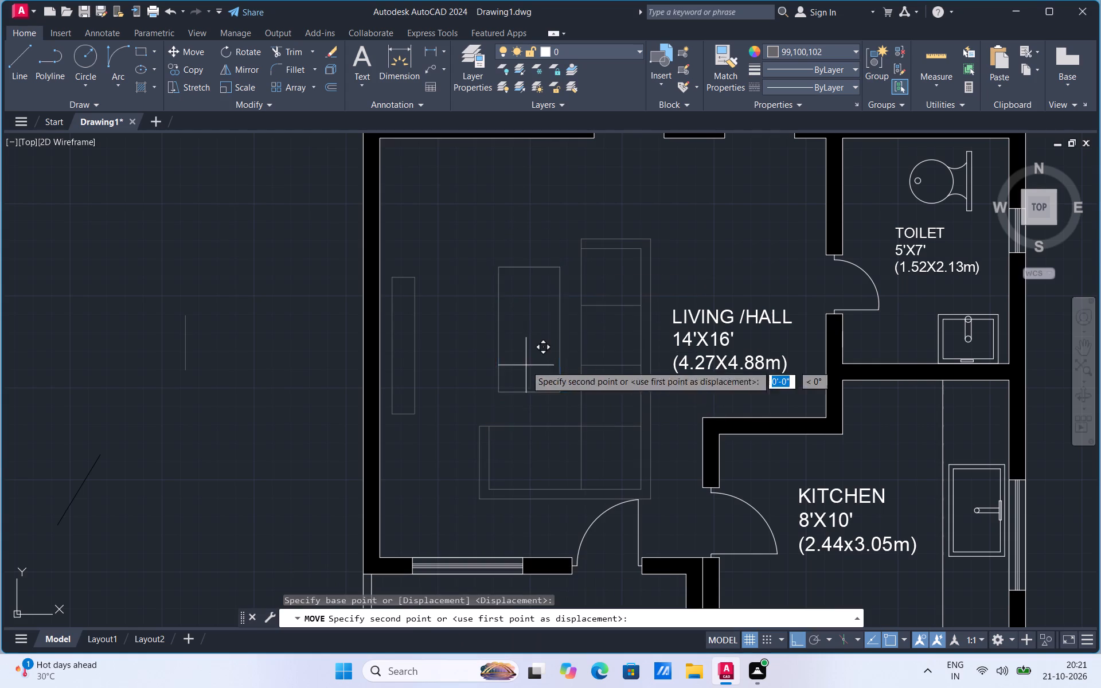
pyautogui.click(514, 367)
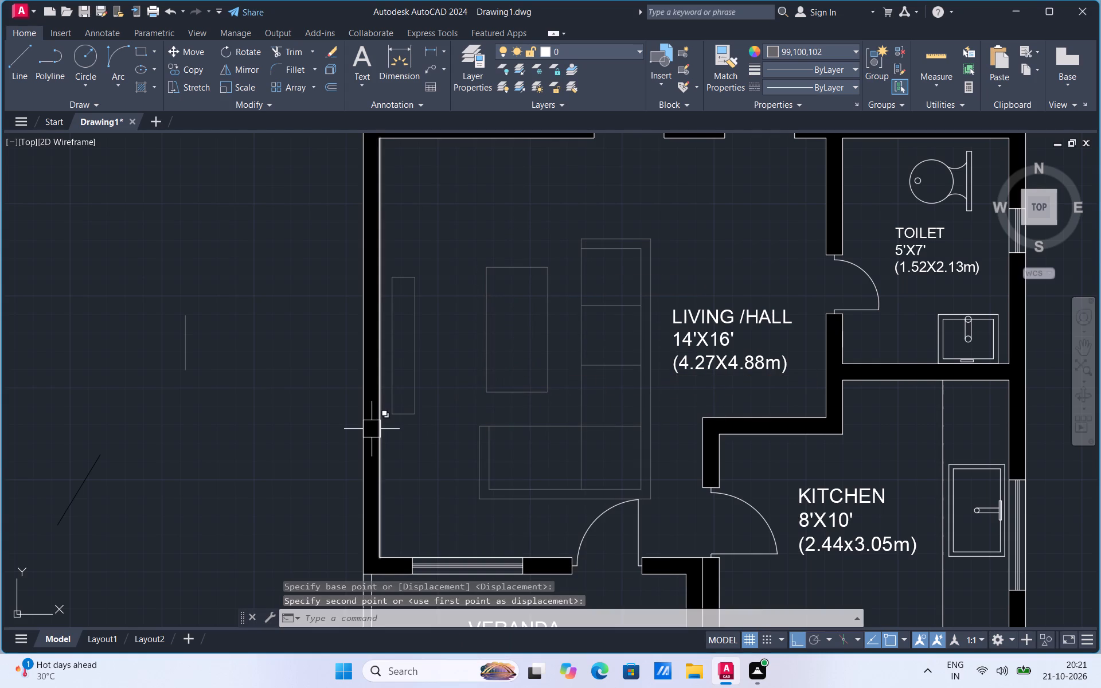
# Fill the centre table rectangle in the living hall with a SOLID hatch.
pyautogui.scroll(-1, 384, 431)
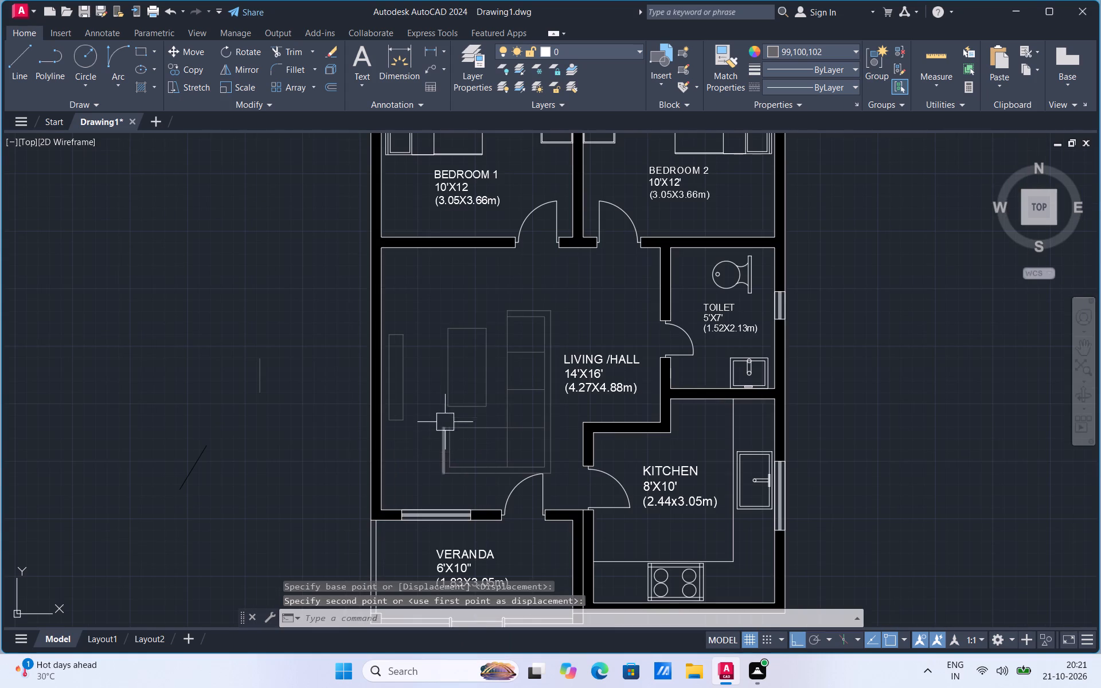
pyautogui.click(155, 88)
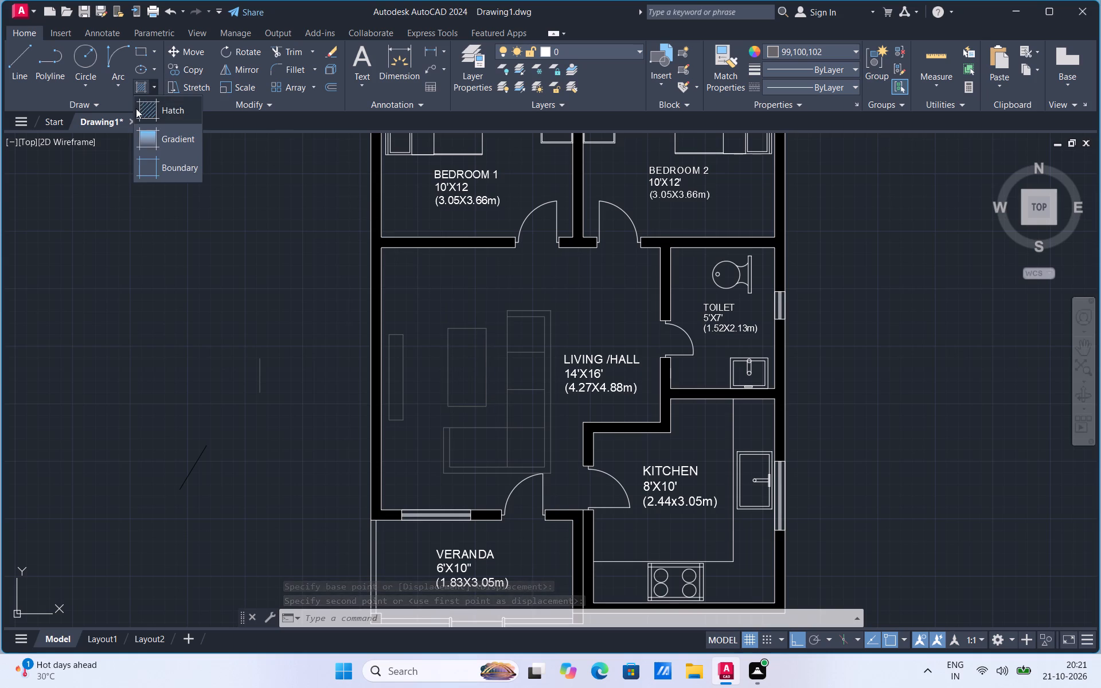
pyautogui.click(145, 110)
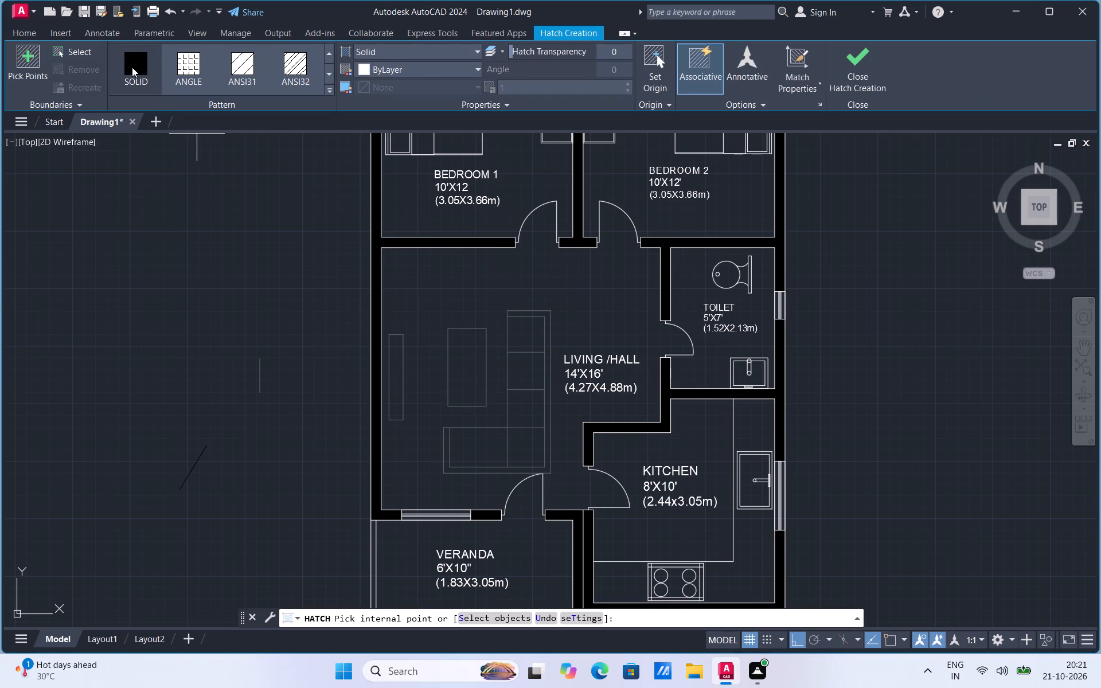
pyautogui.click(132, 67)
pyautogui.click(470, 374)
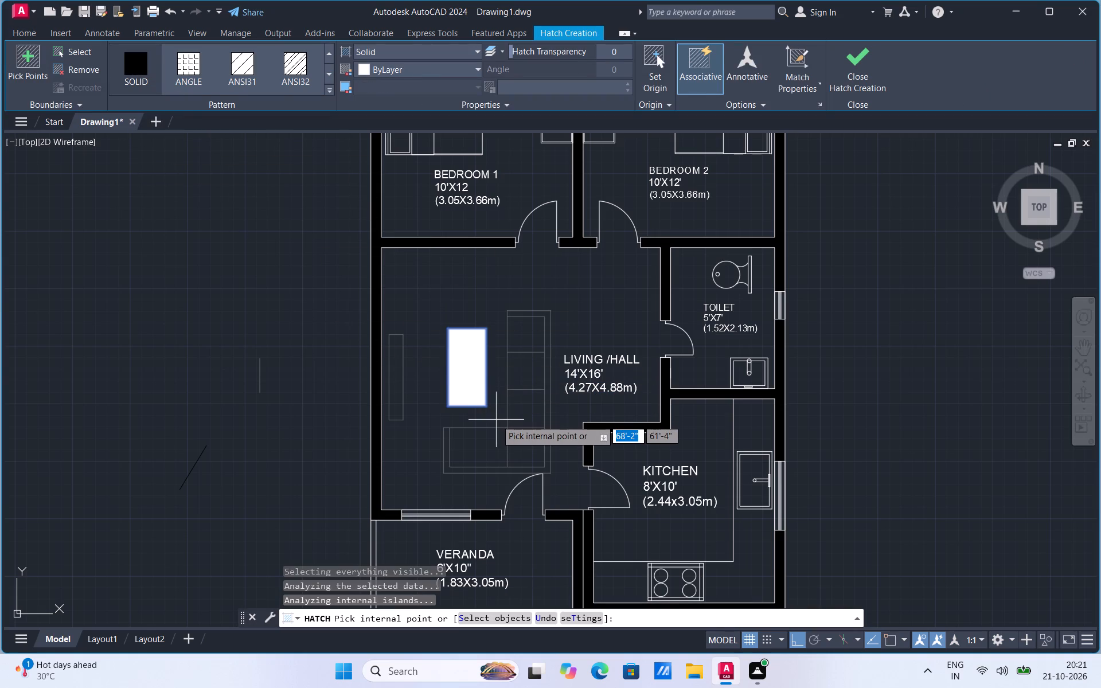
pyautogui.press('Escape')
# Set the current colour to pink 247,171,174 and draw a short vertical sample line west of the plan, beside Bedroom 1 and the living hall.
pyautogui.scroll(-2, 376, 488)
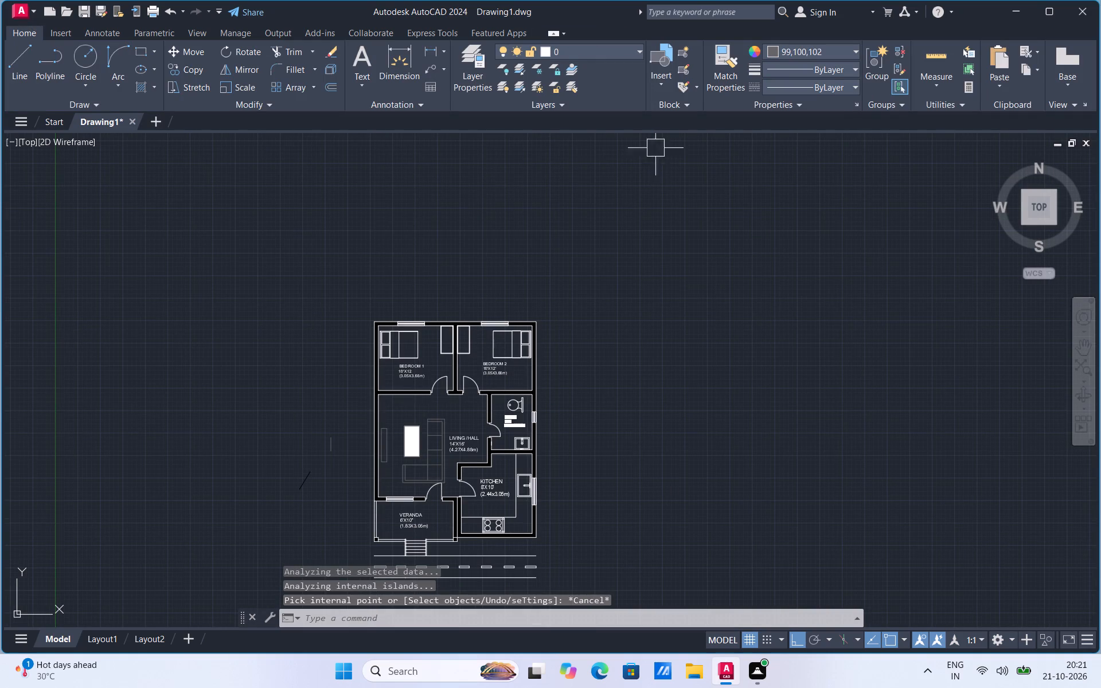
pyautogui.click(776, 50)
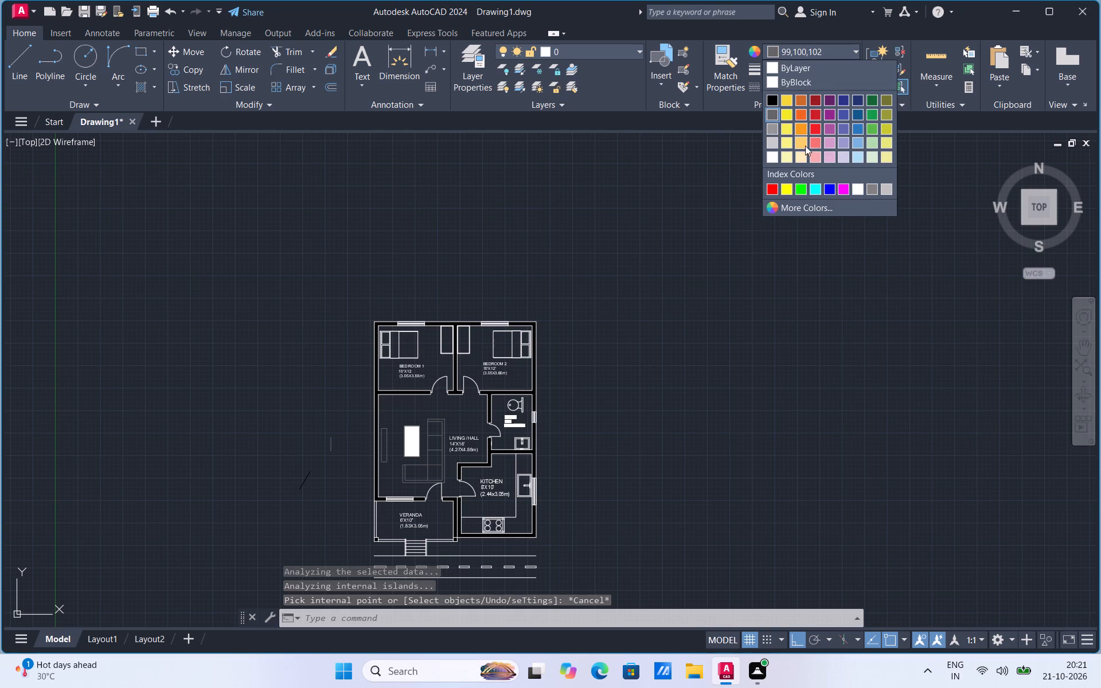
pyautogui.click(813, 159)
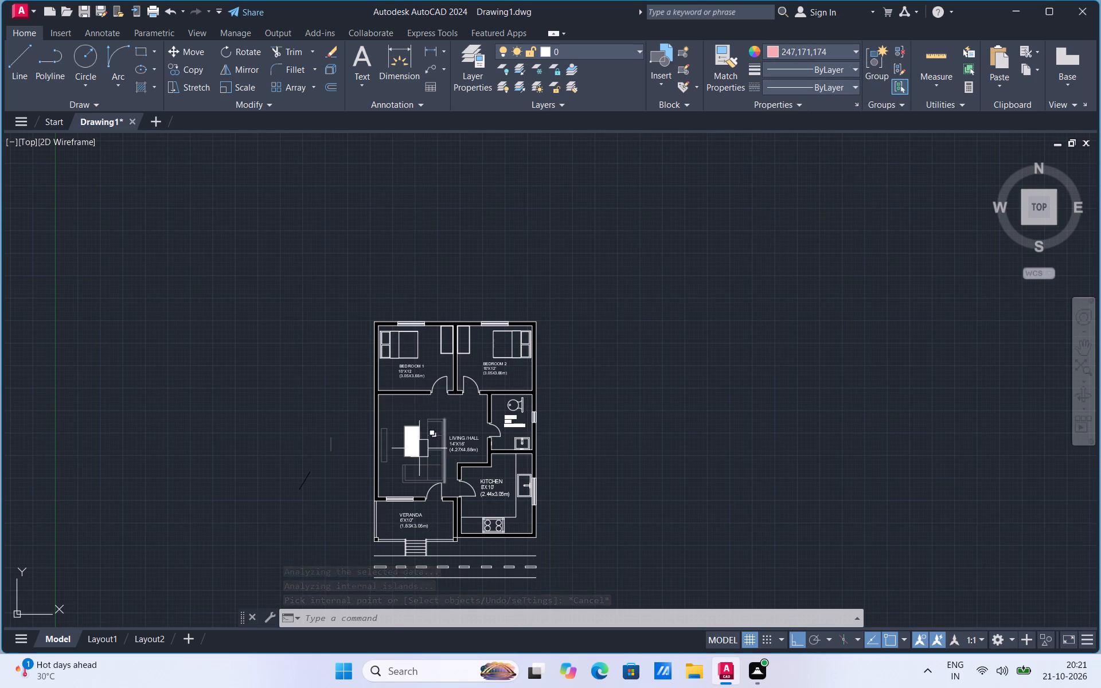
pyautogui.scroll(2, 419, 448)
pyautogui.click(9, 59)
pyautogui.moveTo(127, 338); pyautogui.dragTo(132, 328)
pyautogui.click(165, 293)
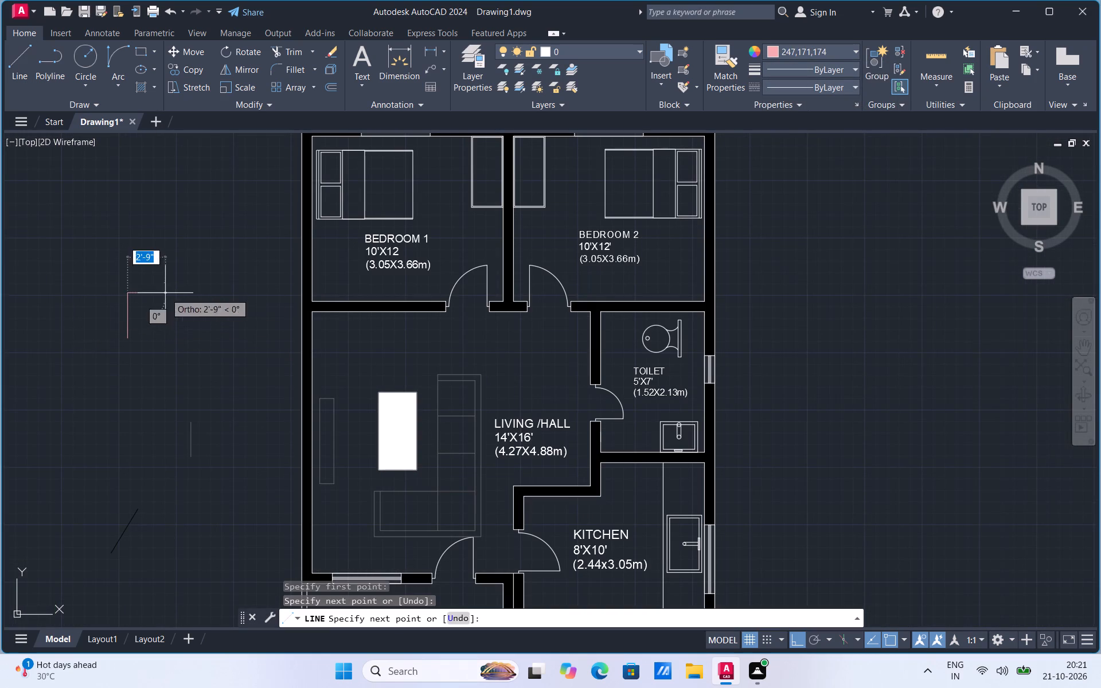
# Match the pink sample line's properties onto the centre table's solid hatch and end the line.
pyautogui.click(711, 77)
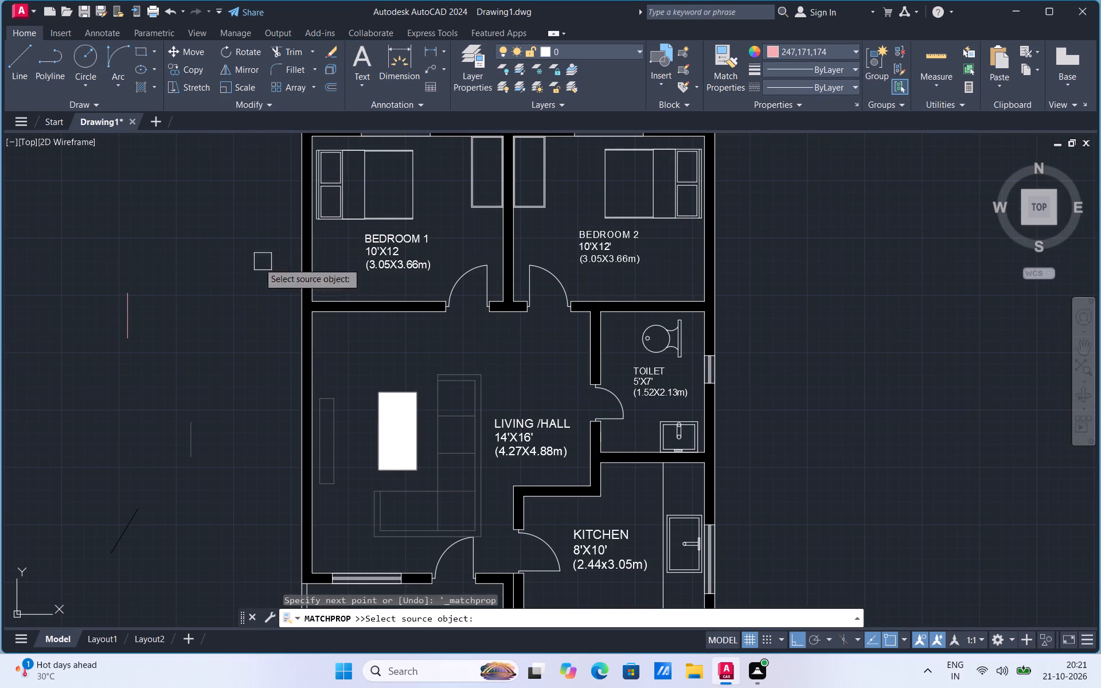
pyautogui.click(128, 330)
pyautogui.click(397, 444)
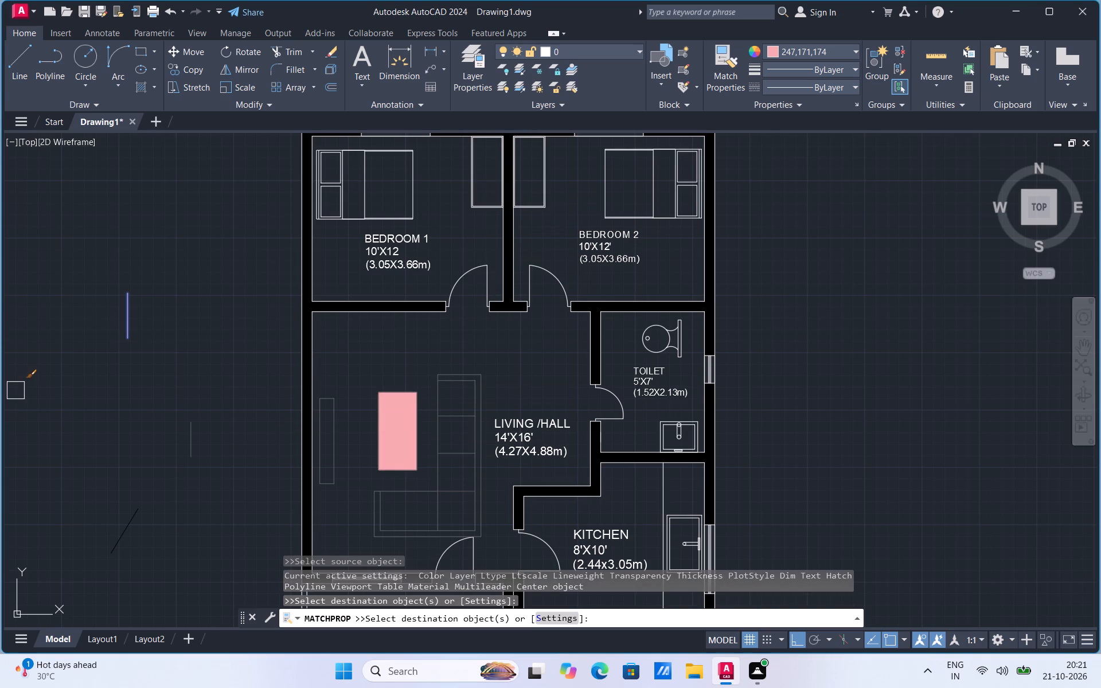
pyautogui.press('Escape')
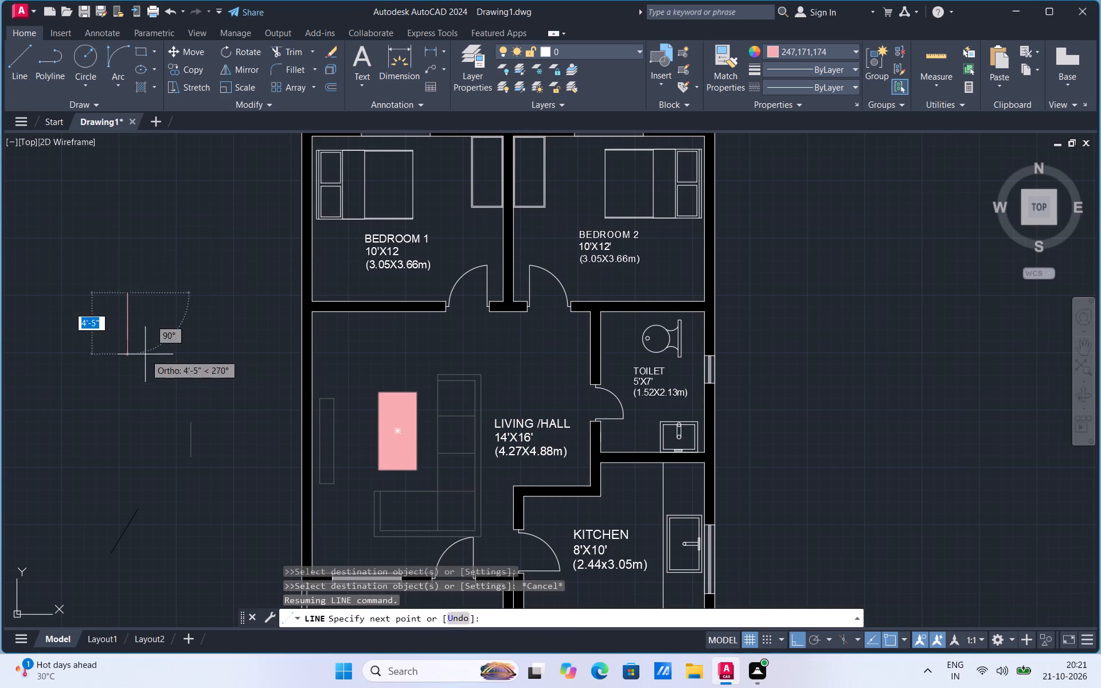
pyautogui.press('Escape')
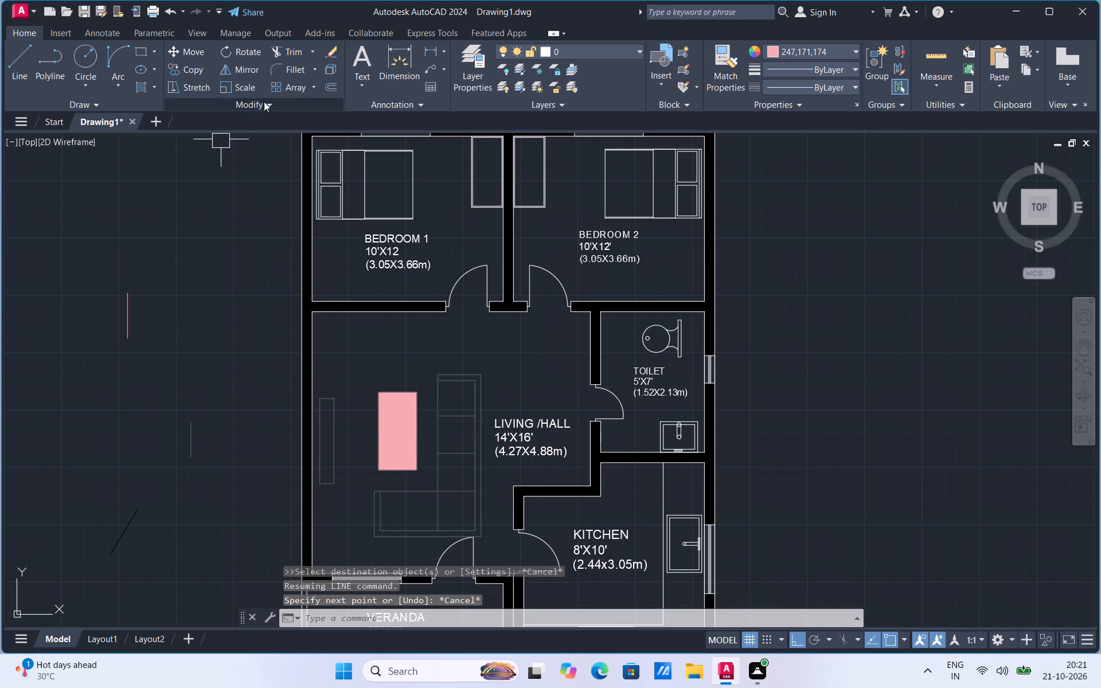
# Fill the wardrobe rectangles in Bedroom 1 and Bedroom 2 with a SOLID hatch.
pyautogui.click(153, 89)
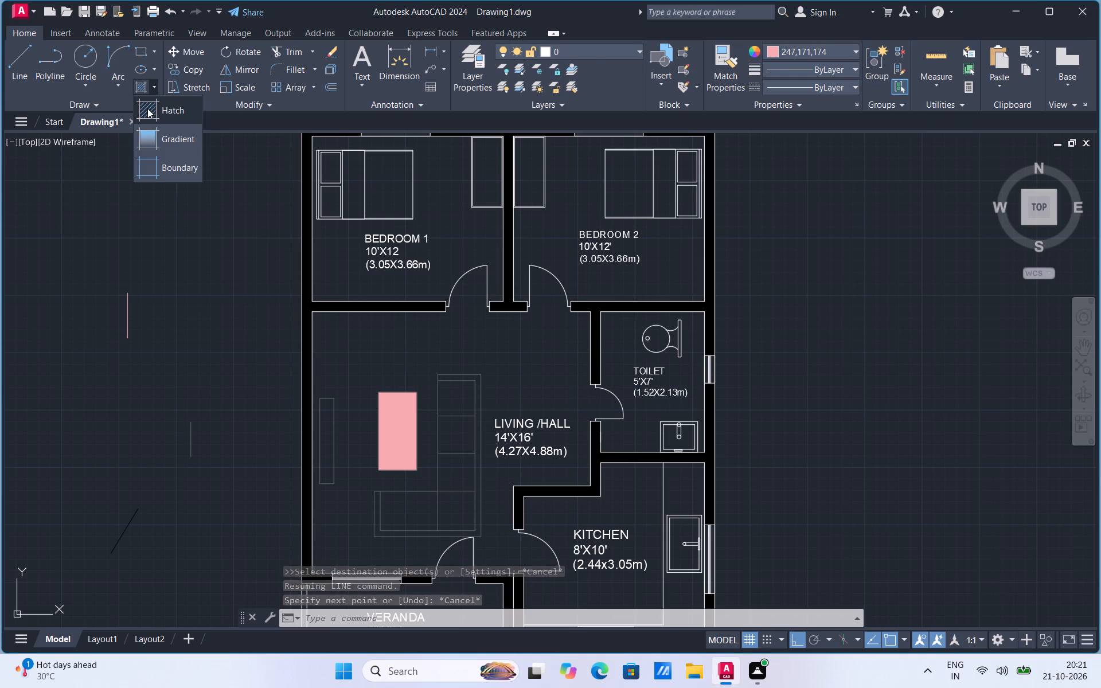
pyautogui.click(147, 108)
pyautogui.click(135, 64)
pyautogui.click(486, 180)
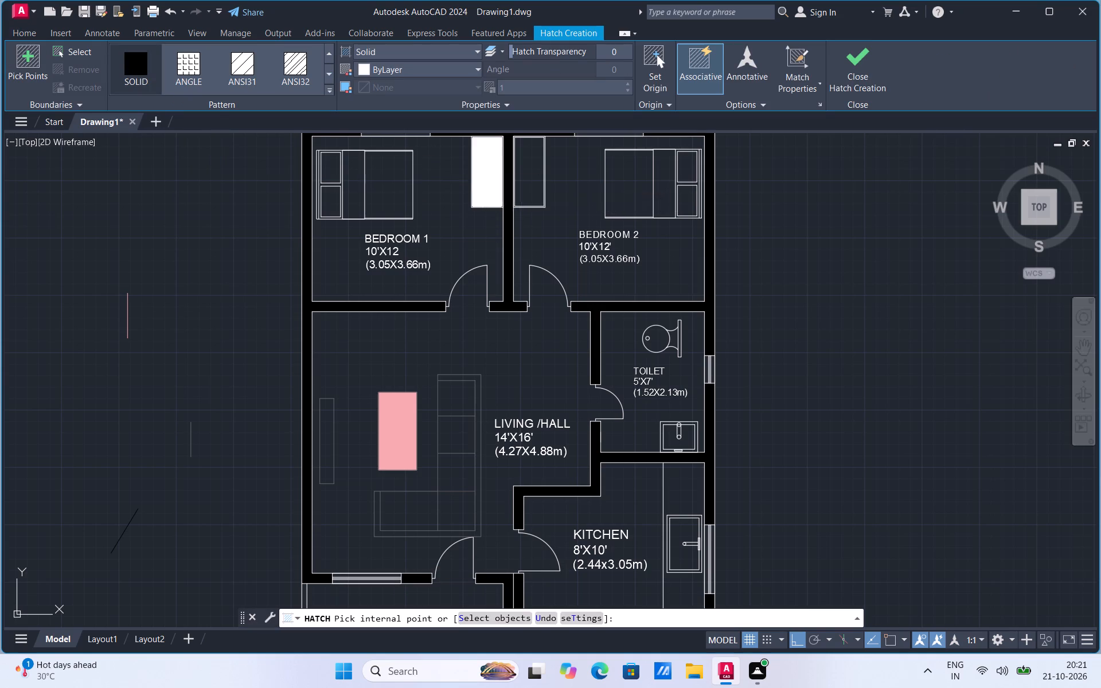
pyautogui.click(527, 185)
pyautogui.press('Escape')
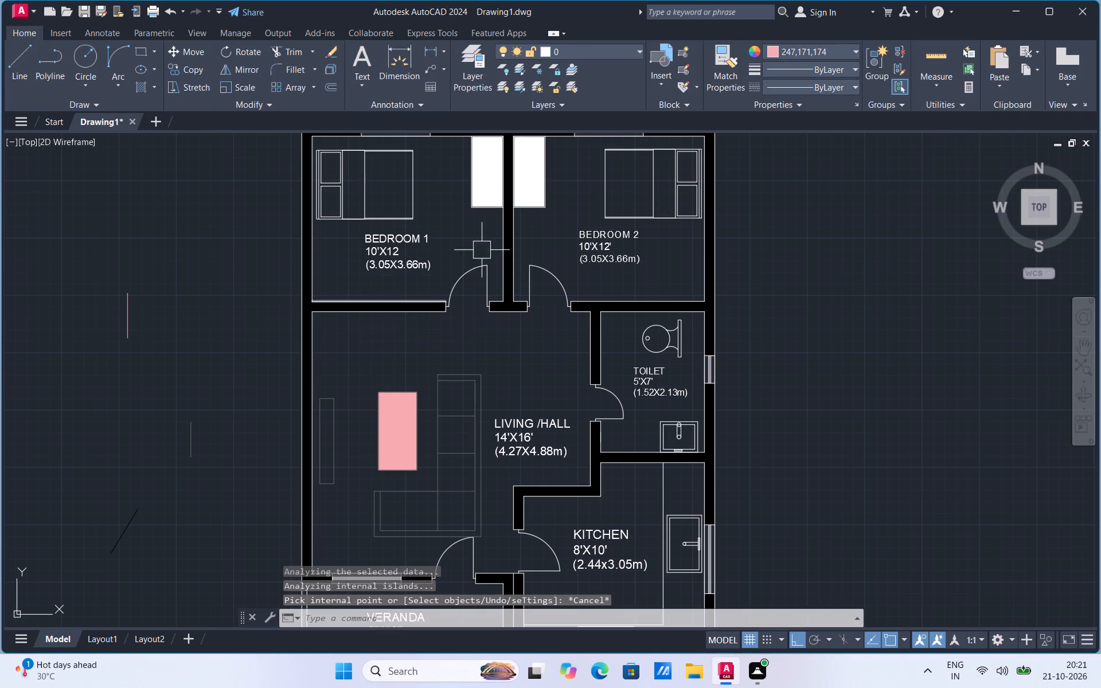
# Match the pink sample line's properties onto the solid hatch of the two bedroom wardrobes.
pyautogui.click(719, 84)
pyautogui.click(130, 332)
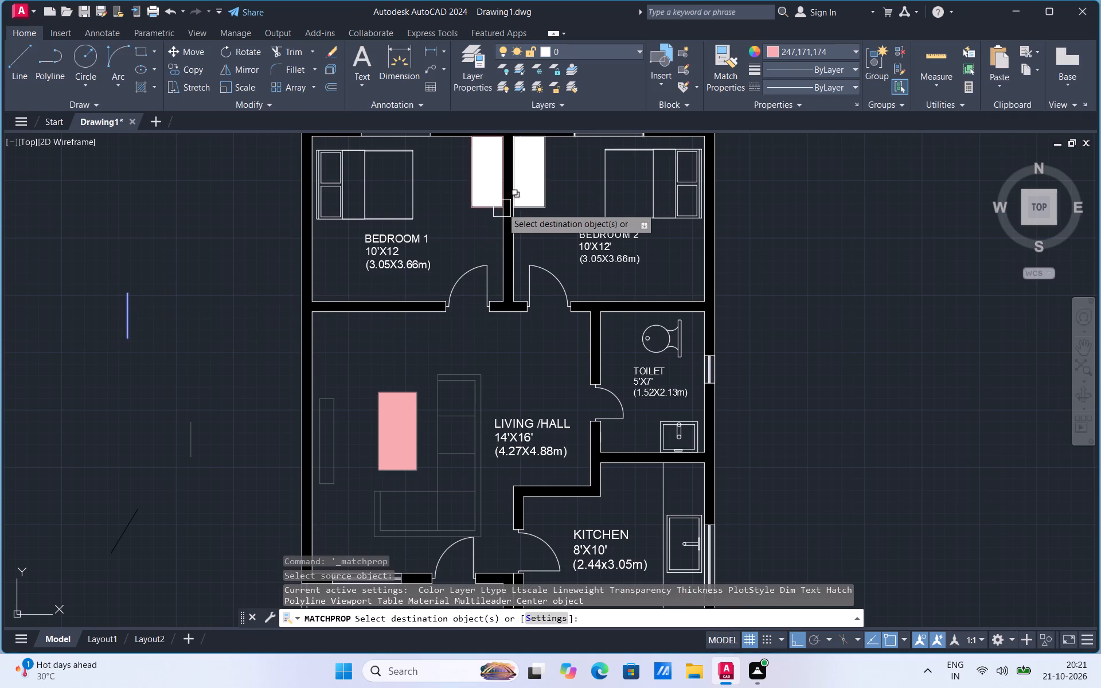
pyautogui.click(483, 190)
pyautogui.press('Escape')
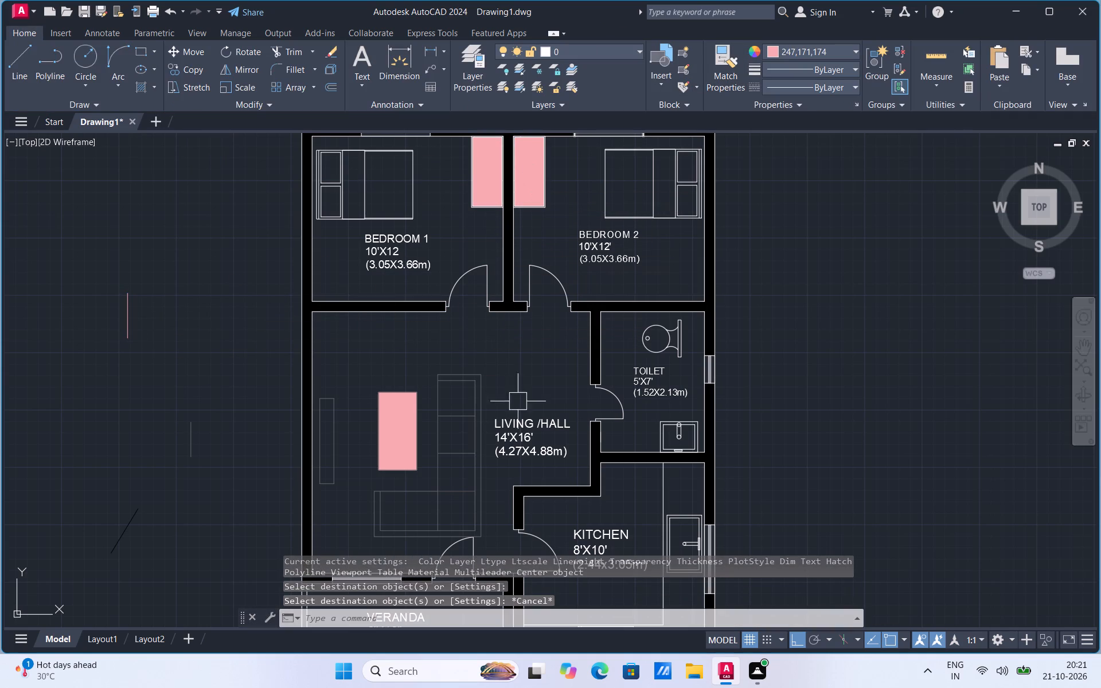
# Set the current colour to 221,179,212 and draw a short vertical sample line between the pink sample line and the plan's west wall.
pyautogui.click(774, 50)
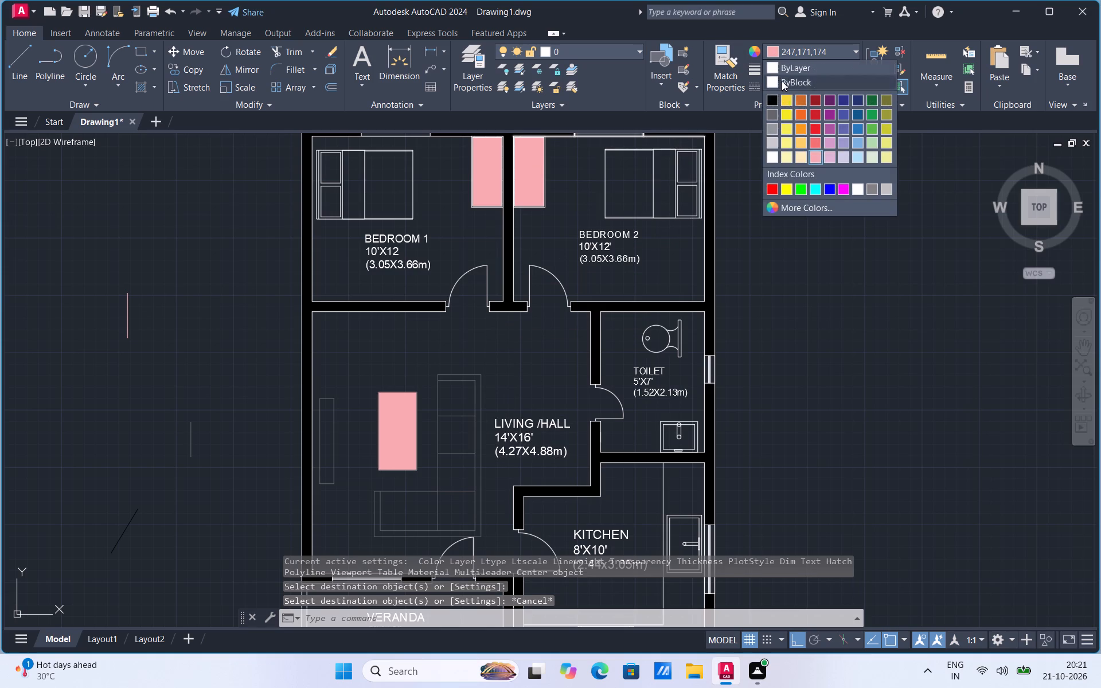
pyautogui.click(829, 159)
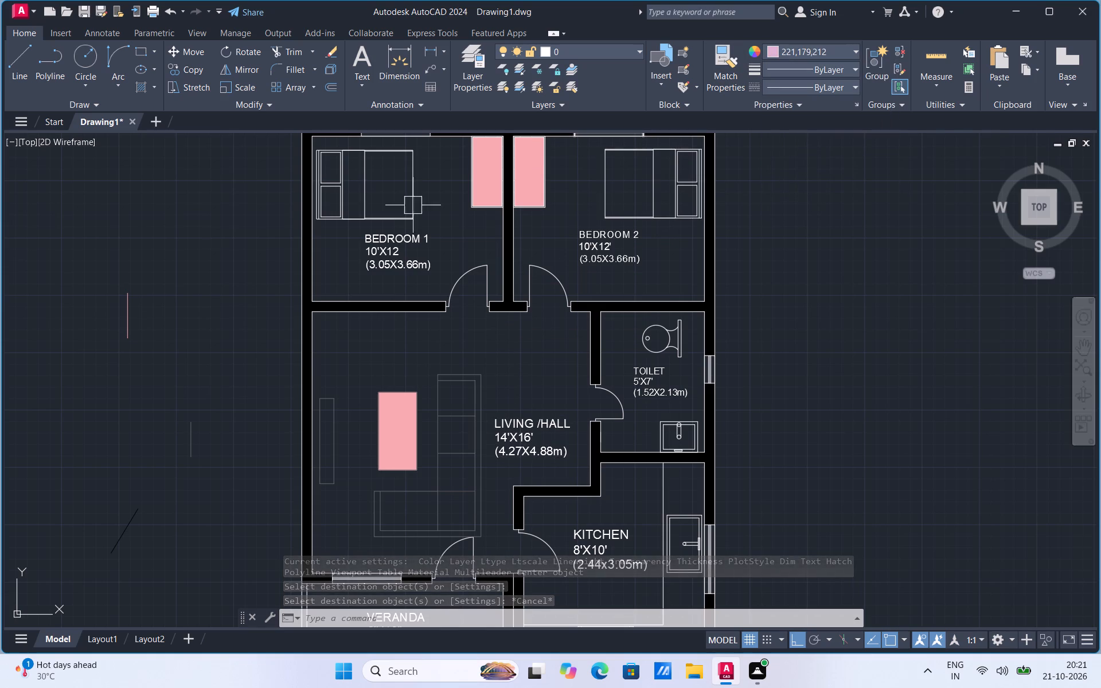
pyautogui.click(11, 69)
pyautogui.moveTo(175, 372); pyautogui.dragTo(177, 360)
pyautogui.click(182, 333)
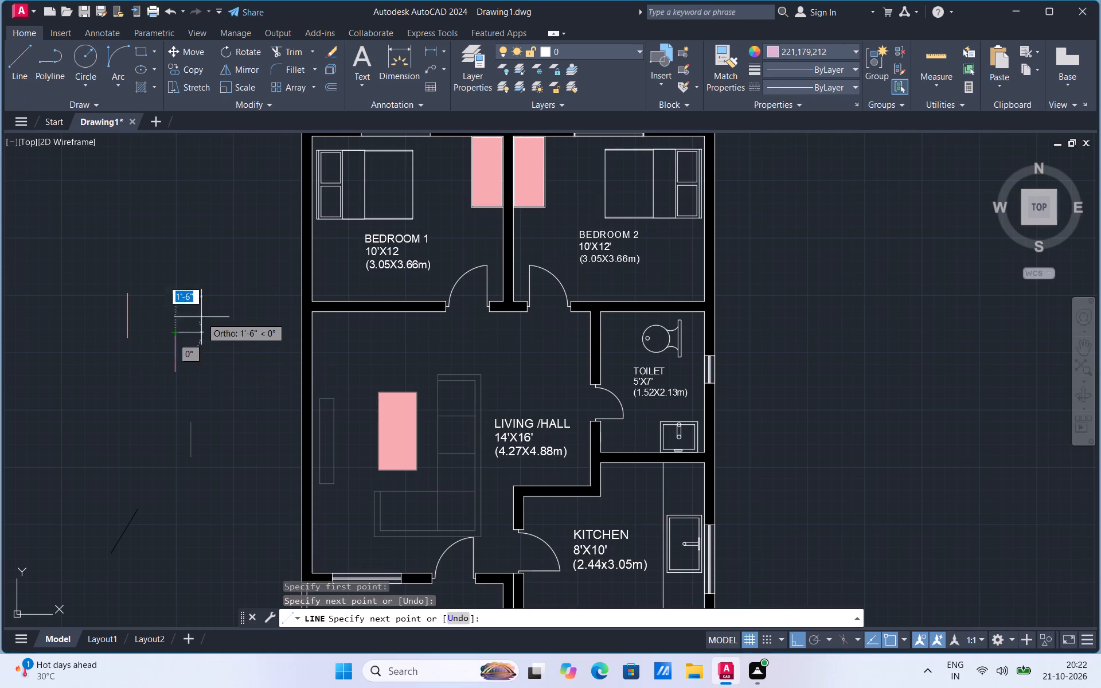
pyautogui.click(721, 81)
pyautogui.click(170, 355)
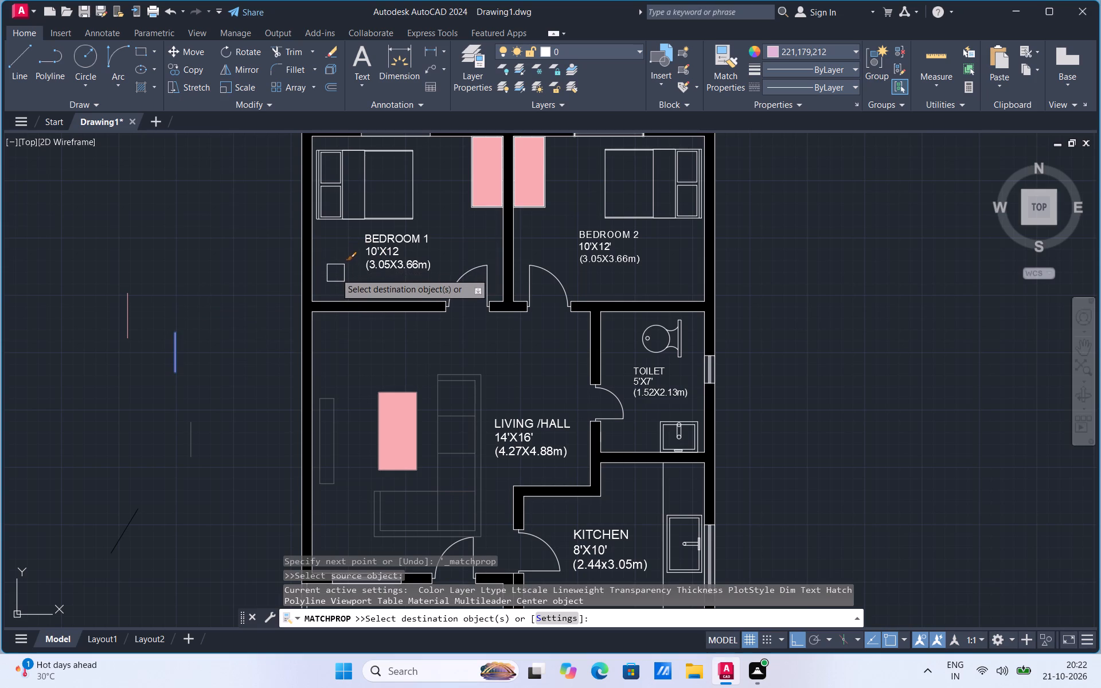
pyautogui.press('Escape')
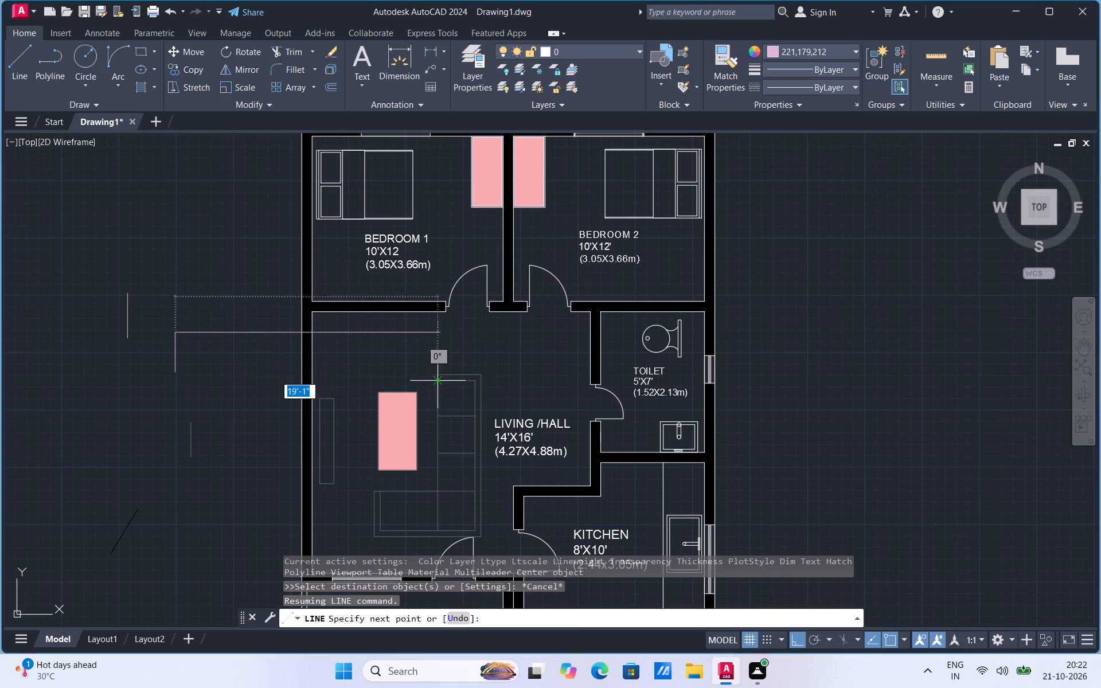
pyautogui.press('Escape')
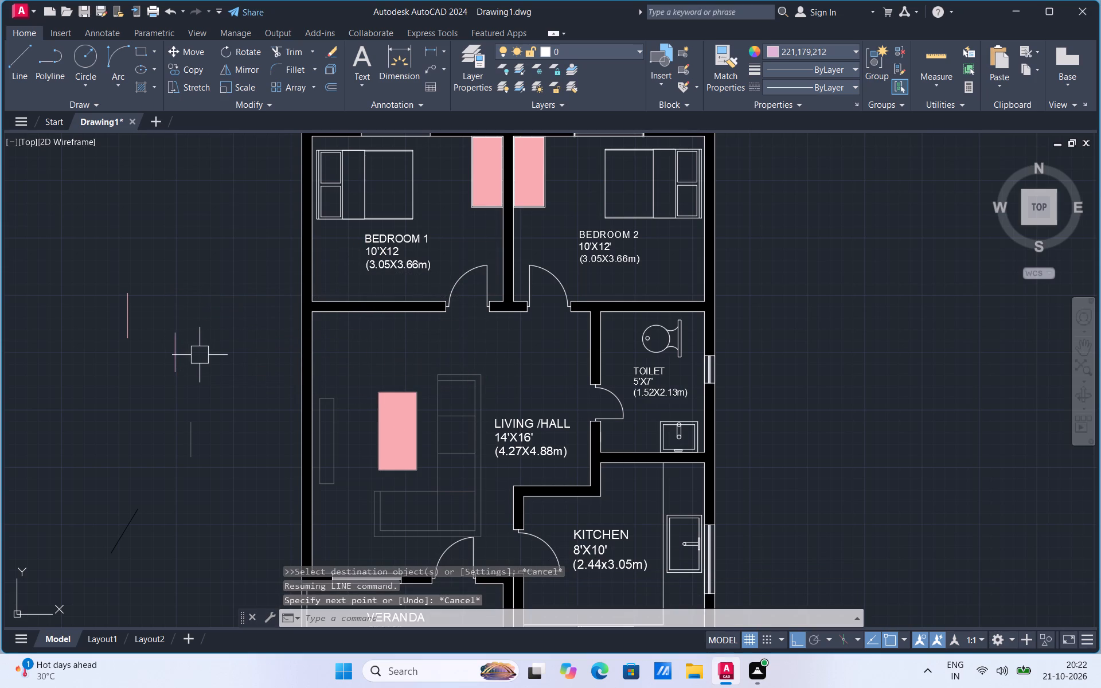
# Set the current colour to black 0,0,0 and draw another short vertical sample line outside the plan's west wall.
pyautogui.click(771, 54)
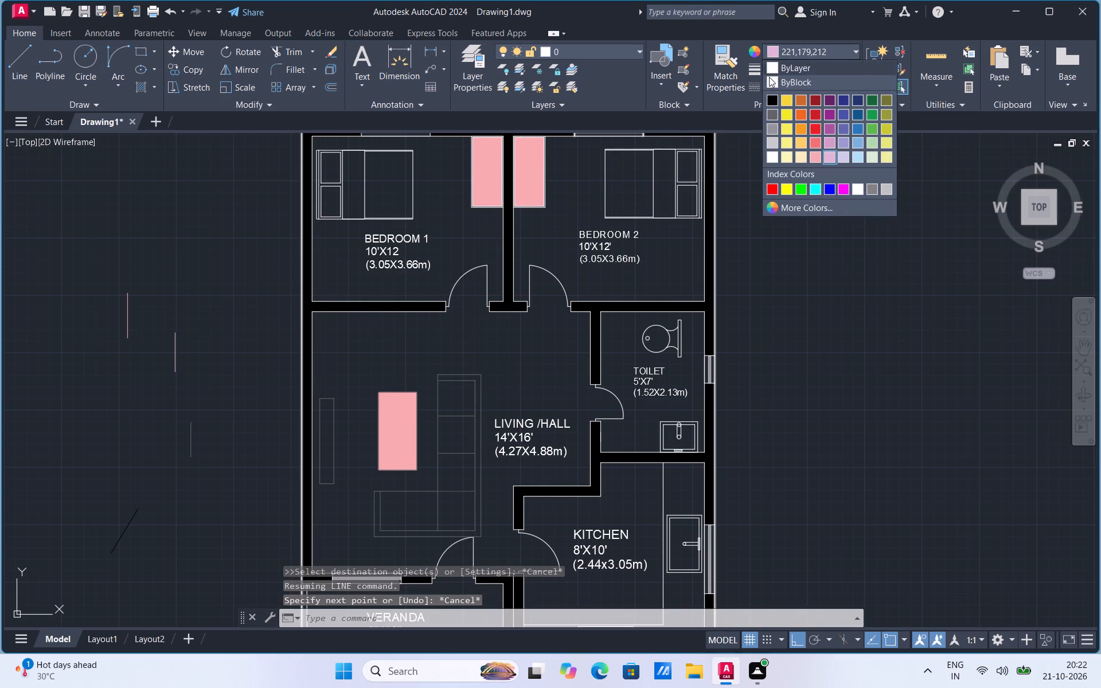
pyautogui.click(773, 104)
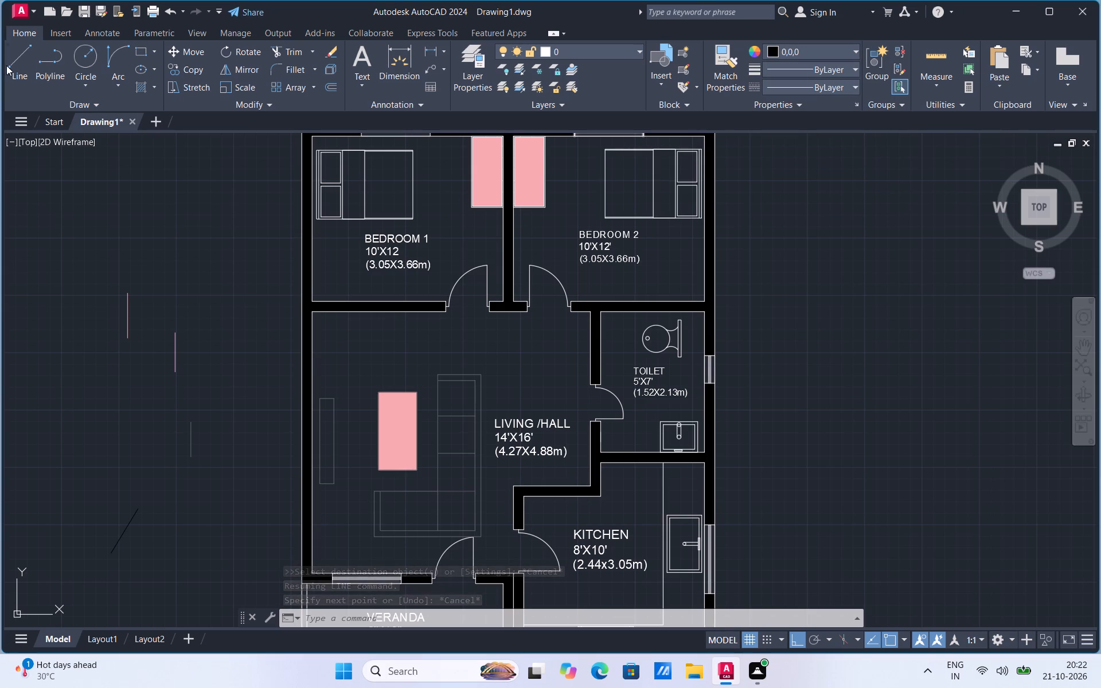
pyautogui.click(10, 65)
pyautogui.click(206, 325)
pyautogui.click(205, 291)
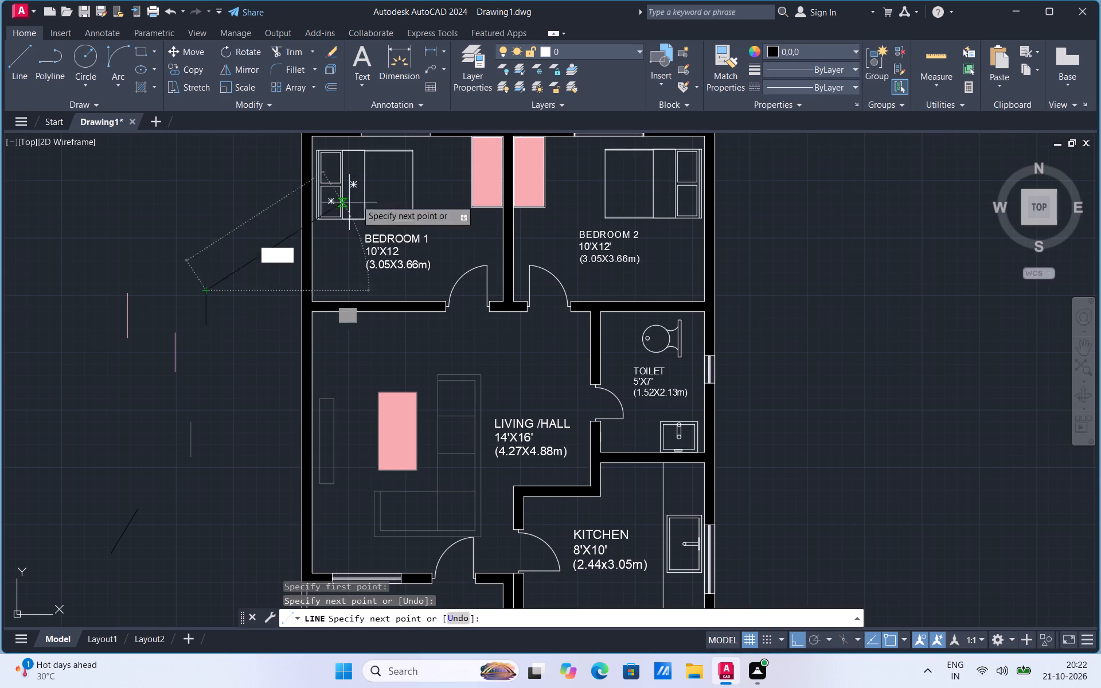
# Match the black sample line's properties onto the wall lines around the junction of the west wall and Bedroom 1's south wall.
pyautogui.click(729, 81)
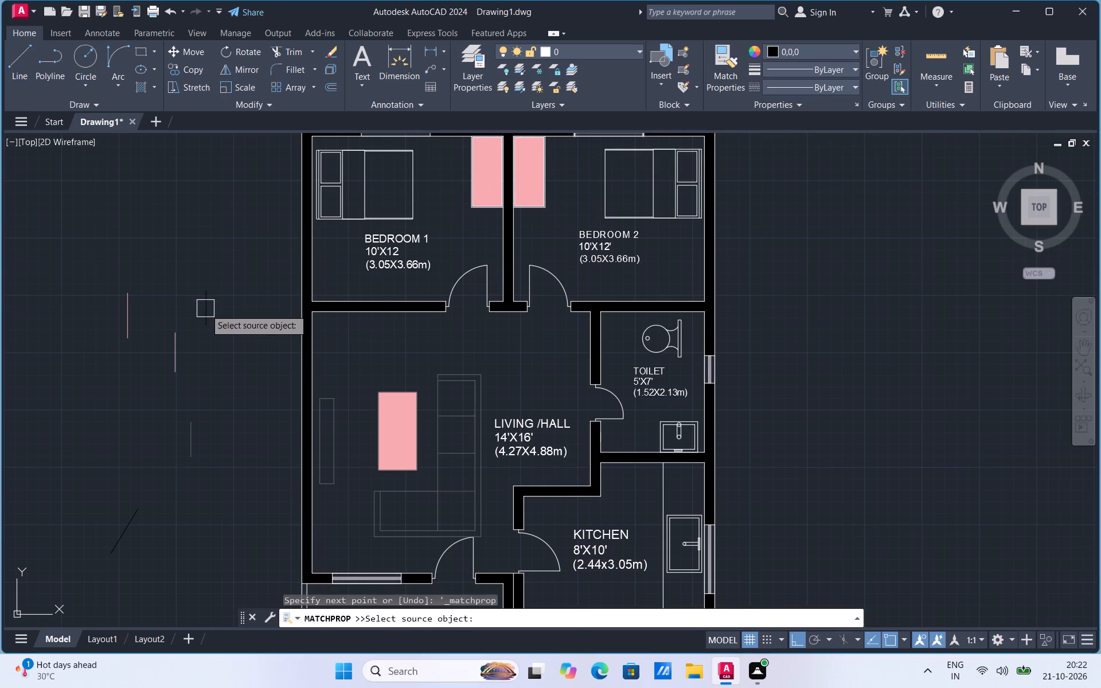
pyautogui.click(205, 309)
pyautogui.click(322, 286)
pyautogui.click(304, 302)
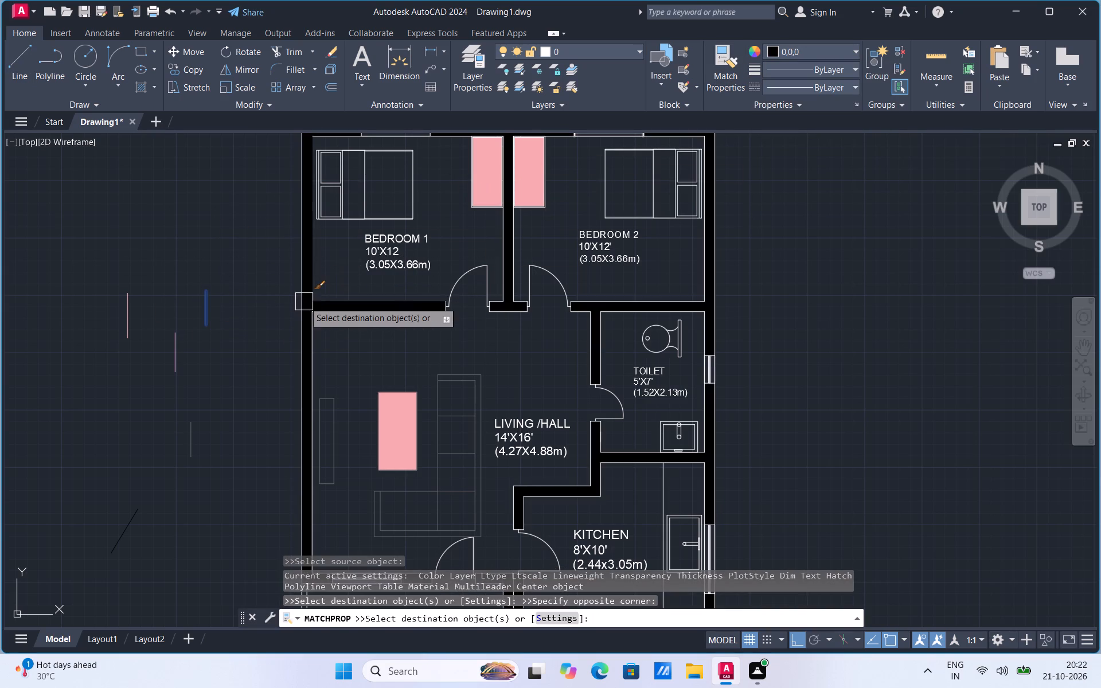
pyautogui.click(323, 283)
pyautogui.click(267, 314)
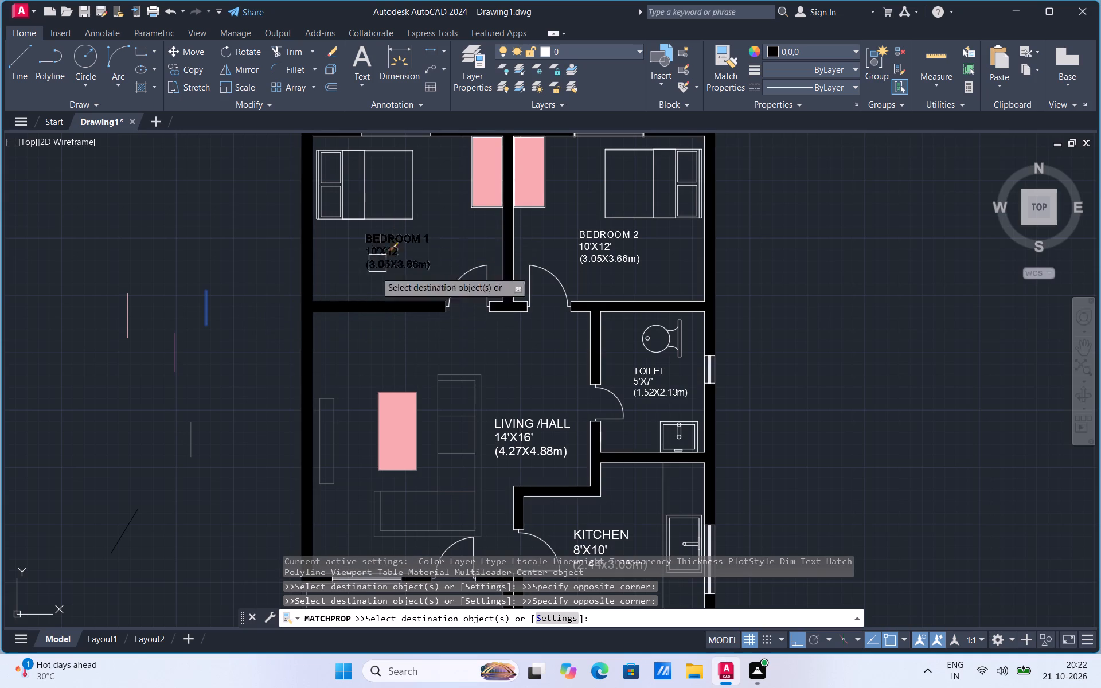
# Apply the black line's matched properties to Bedroom 1's north and east inner wall lines and all four inner wall lines of Bedroom 2.
pyautogui.scroll(-1, 334, 366)
pyautogui.scroll(2, 395, 234)
pyautogui.click(416, 209)
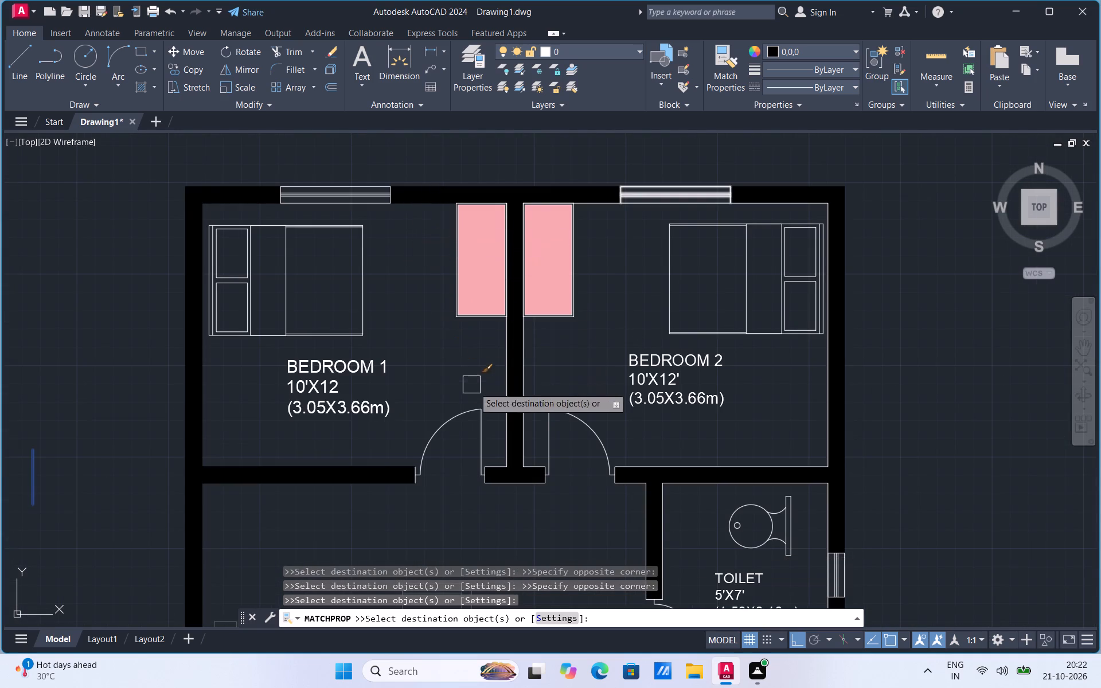
pyautogui.click(502, 382)
pyautogui.click(520, 366)
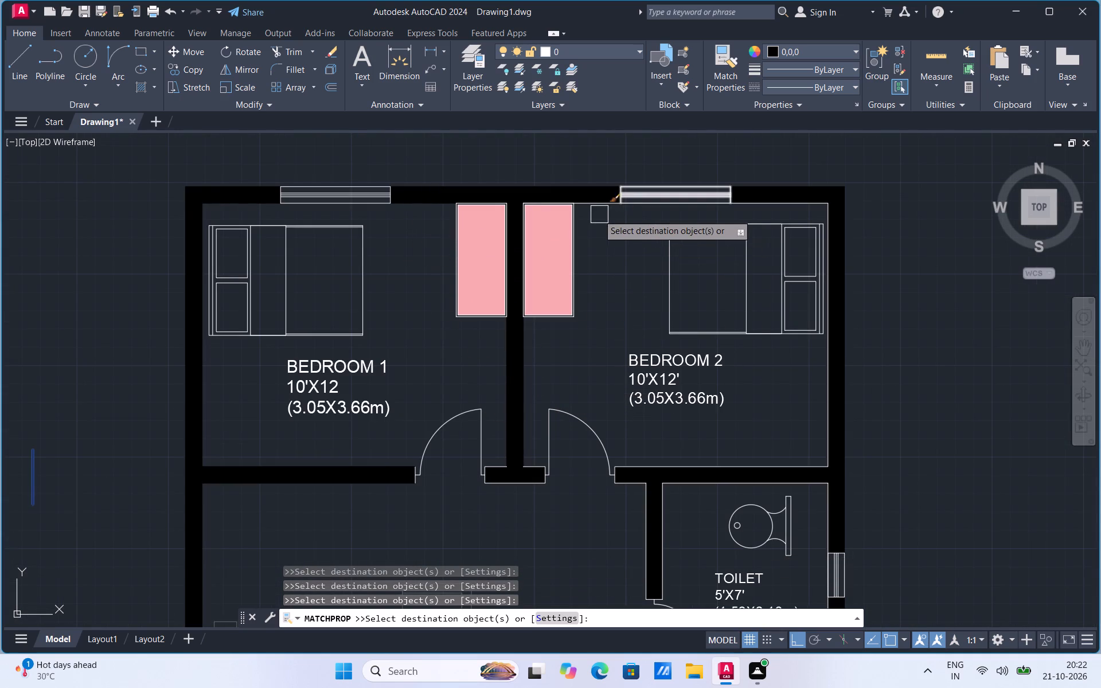
pyautogui.click(595, 206)
pyautogui.click(825, 410)
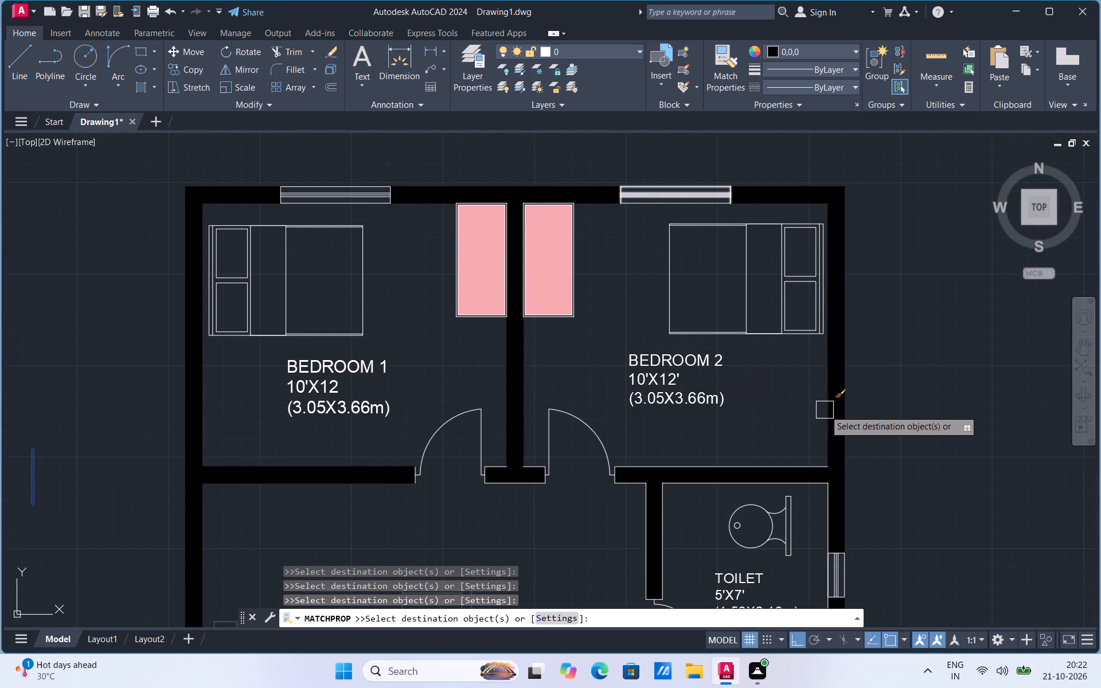
pyautogui.click(753, 466)
# Match the black line's properties onto the toilet's north and west wall lines and the end of Bedroom 2's south wall.
pyautogui.click(701, 491)
pyautogui.click(669, 516)
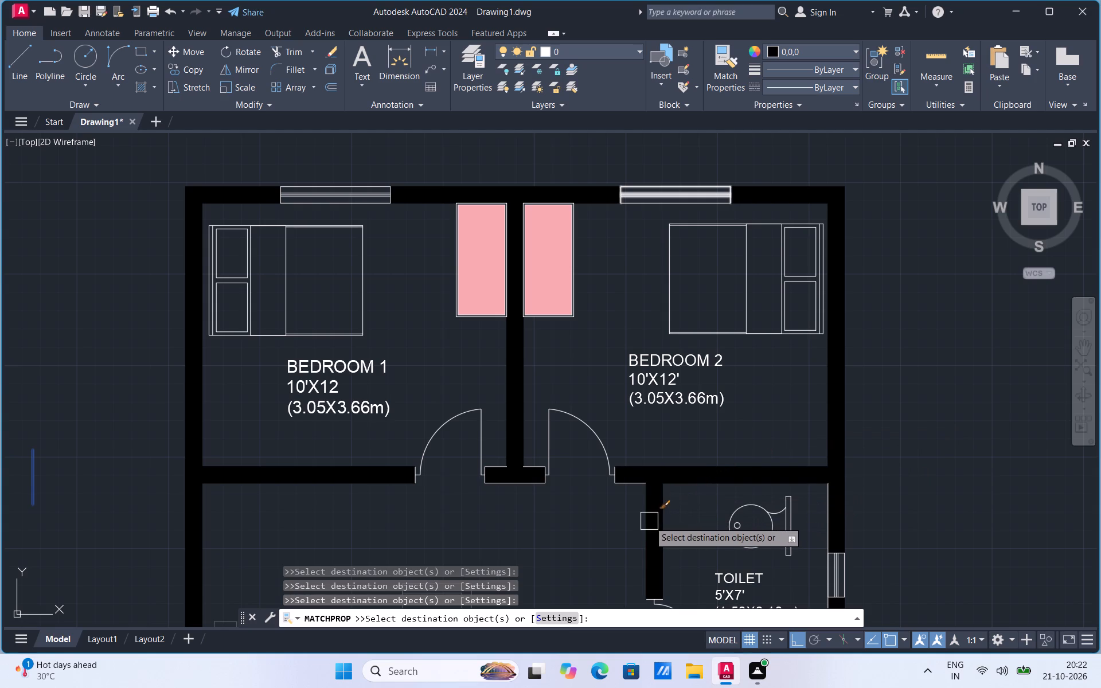
pyautogui.click(649, 521)
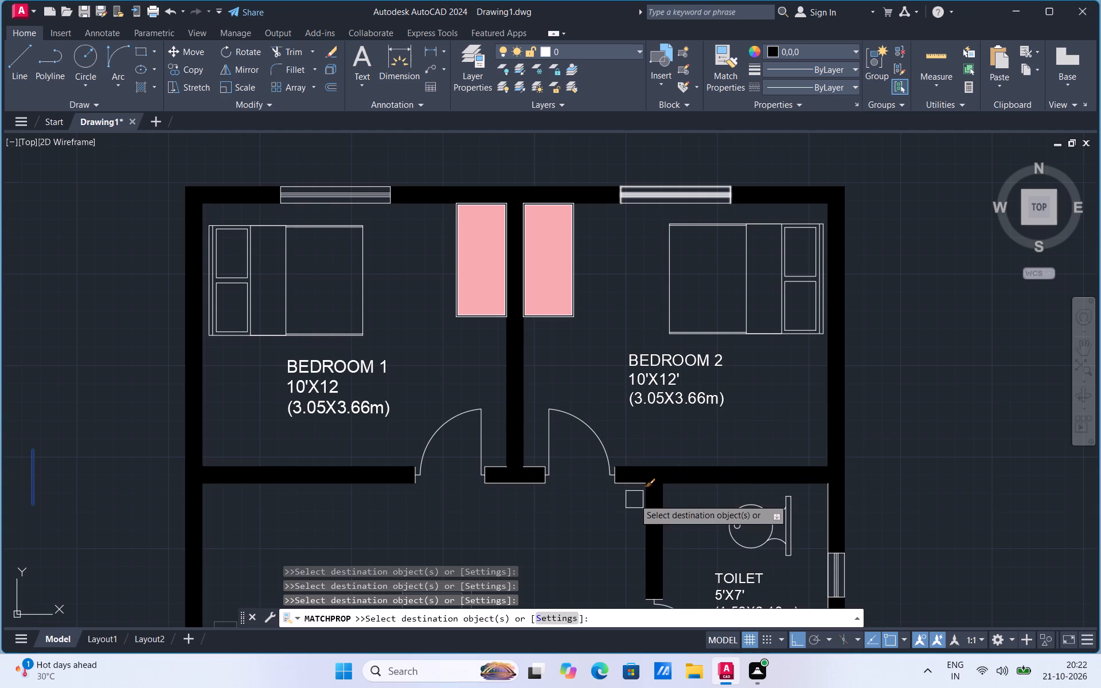
pyautogui.click(632, 488)
pyautogui.click(615, 490)
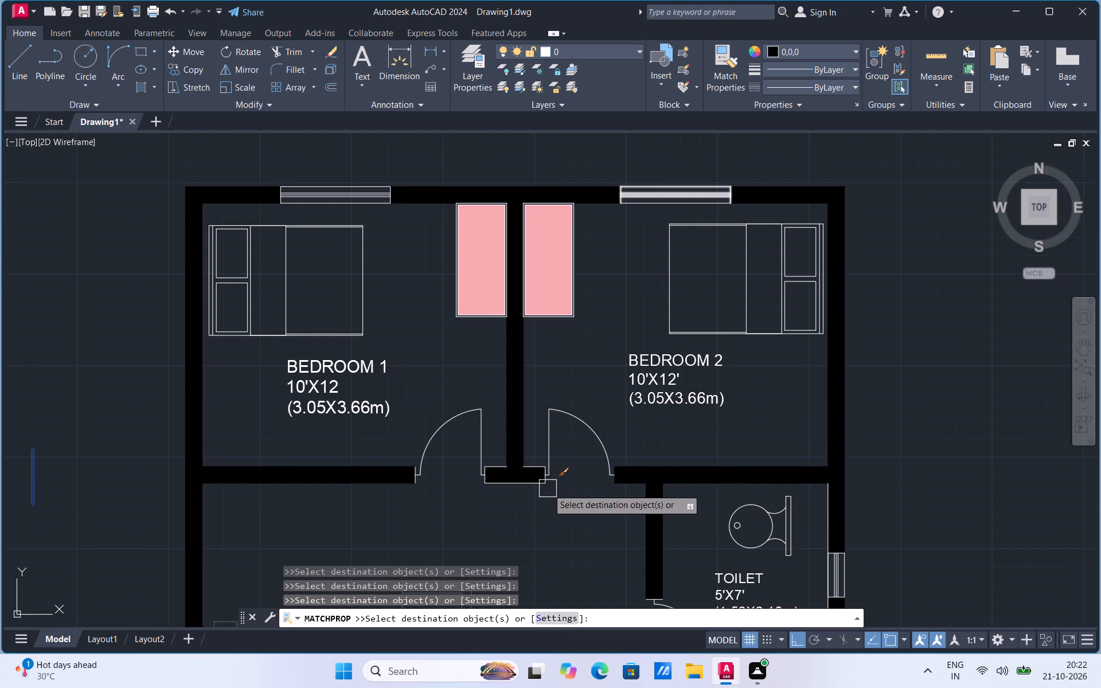
# Apply the black matched properties to the short wall between the two bedroom doors and the door end of Bedroom 1's south wall.
pyautogui.click(548, 488)
pyautogui.click(529, 490)
pyautogui.click(534, 466)
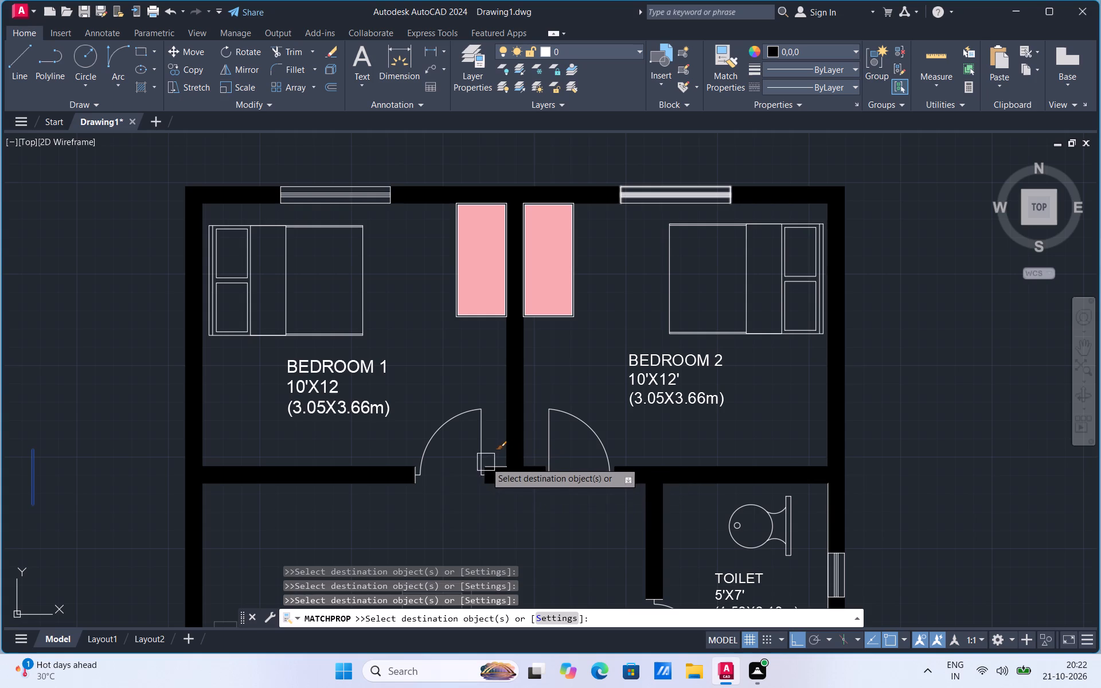
pyautogui.click(495, 462)
pyautogui.scroll(3, 485, 474)
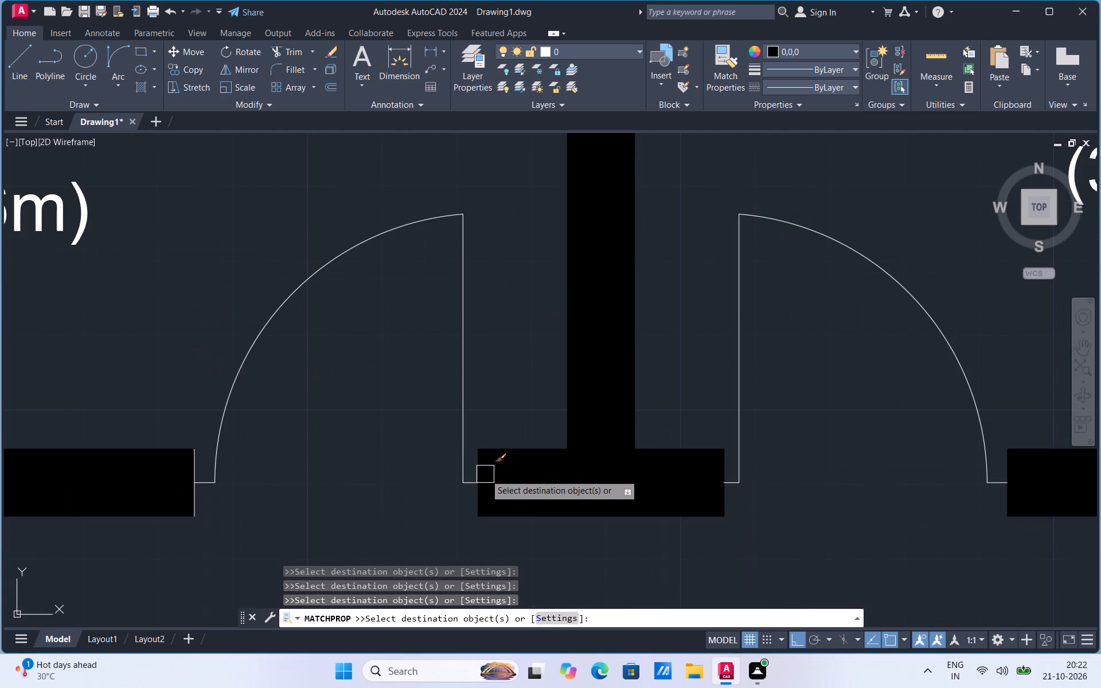
pyautogui.click(477, 460)
pyautogui.scroll(-1, 557, 365)
pyautogui.click(324, 419)
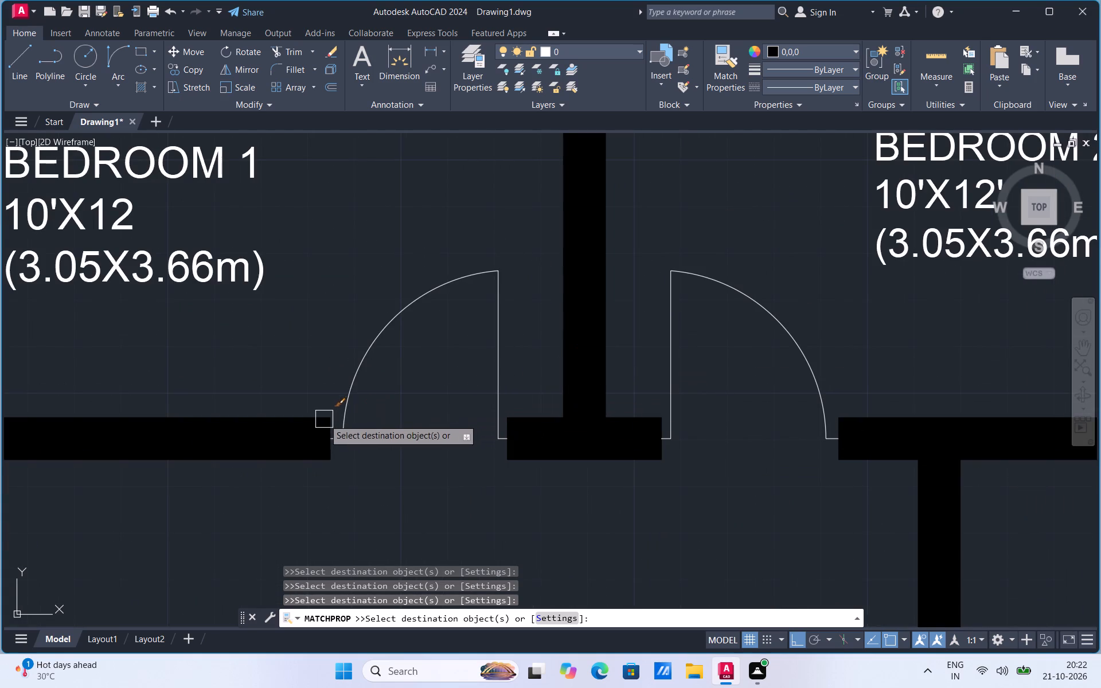
# Apply the black matched properties to the stepped hall–kitchen wall, the toilet's south and east walls, and the kitchen's upper walls and counter line.
pyautogui.scroll(-3, 466, 220)
pyautogui.click(528, 447)
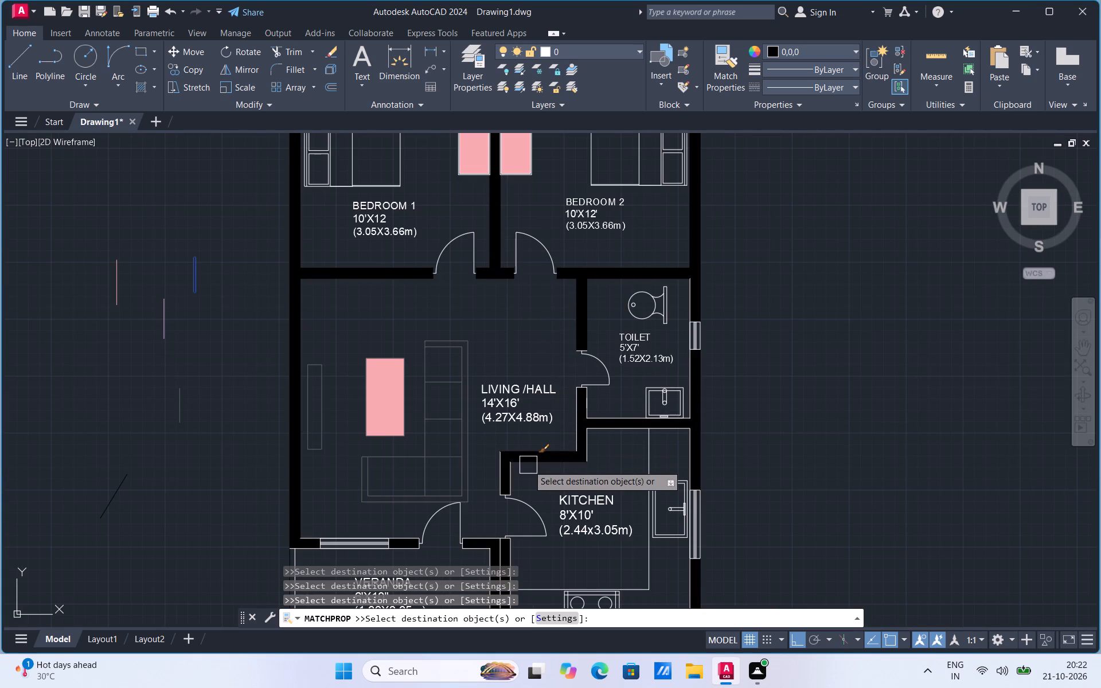
pyautogui.click(528, 465)
pyautogui.click(574, 420)
pyautogui.click(588, 403)
pyautogui.click(604, 412)
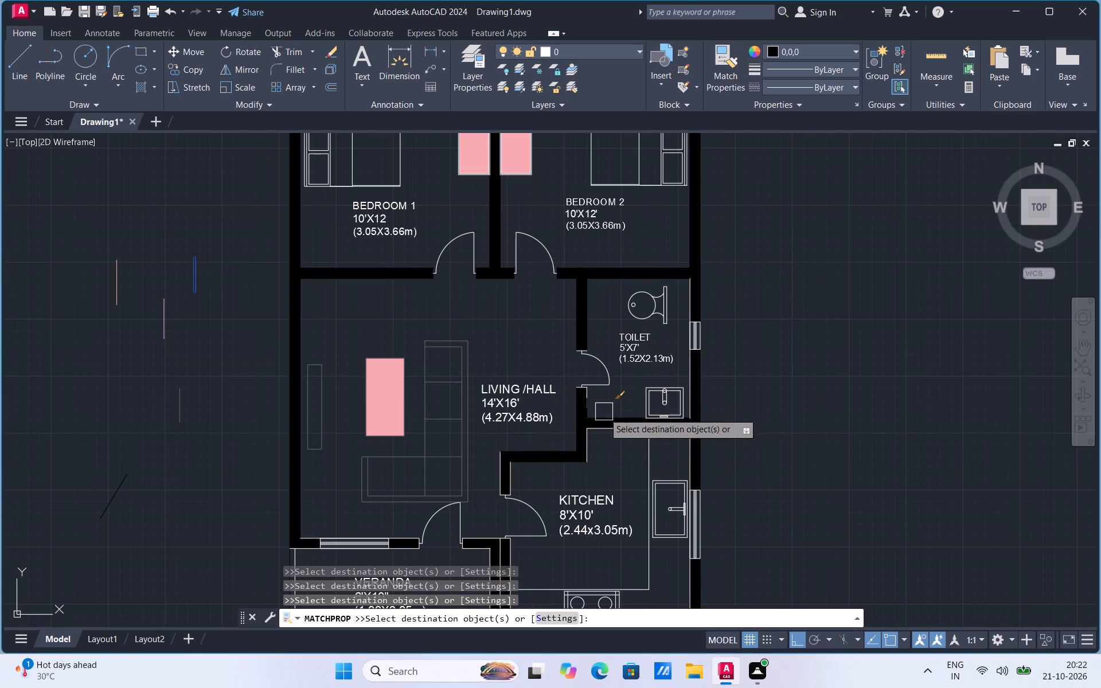
pyautogui.click(602, 427)
pyautogui.click(591, 448)
pyautogui.click(651, 449)
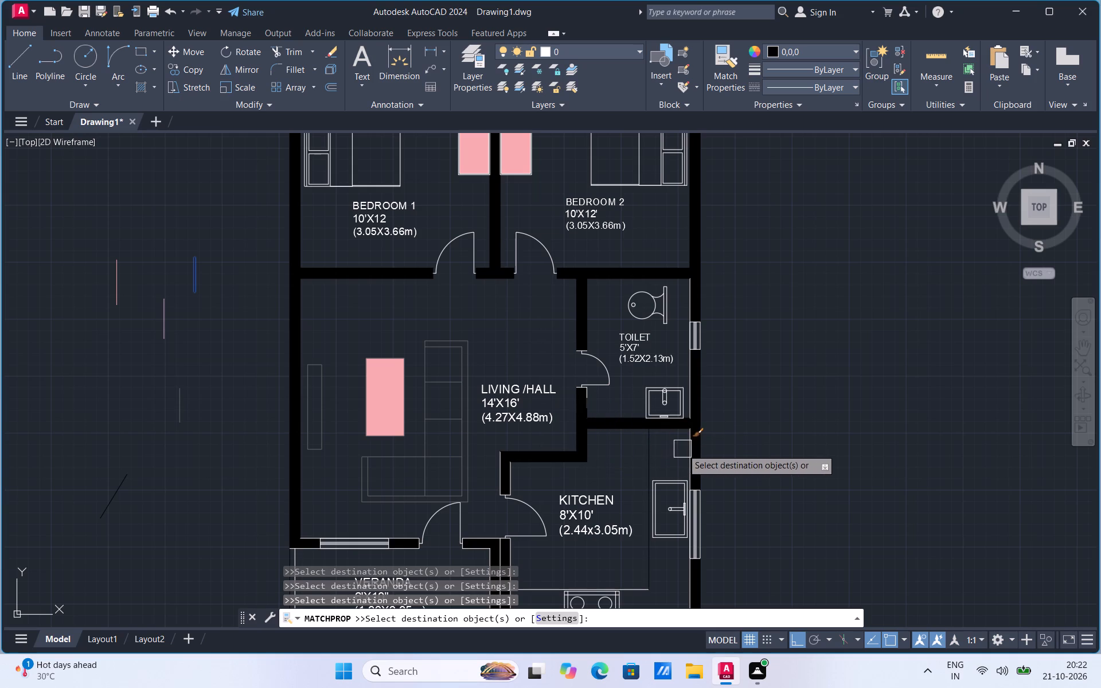
pyautogui.click(684, 449)
pyautogui.click(689, 370)
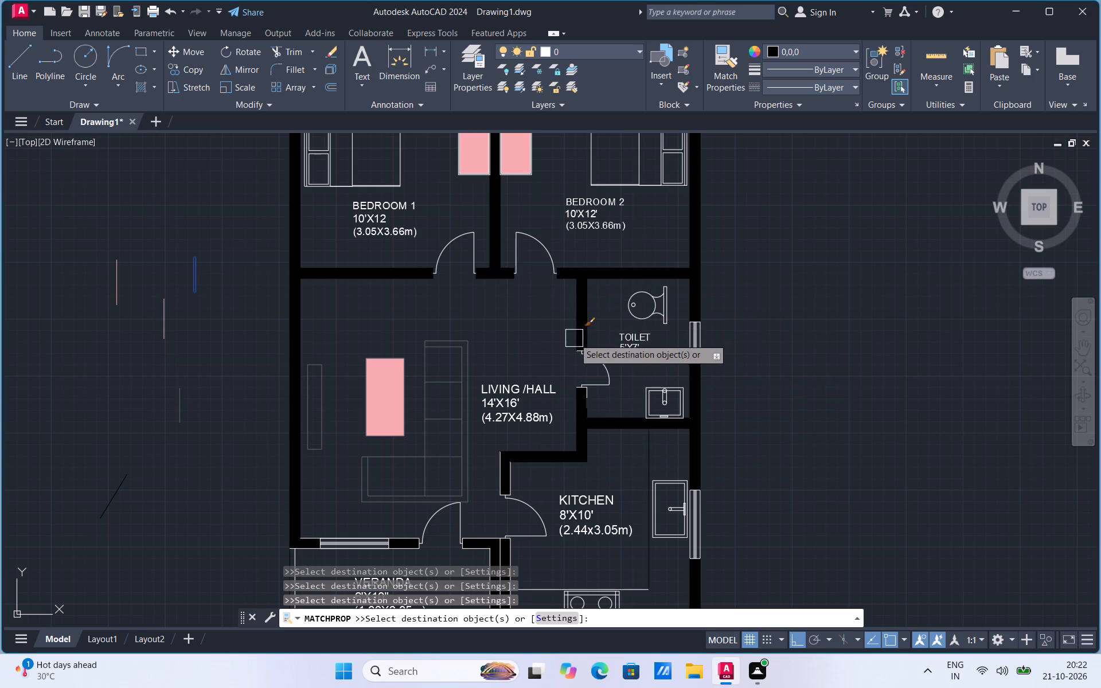
# Apply the black matched properties to the wall end lines on both sides of the toilet door opening.
pyautogui.scroll(2, 574, 338)
pyautogui.click(581, 370)
pyautogui.click(576, 465)
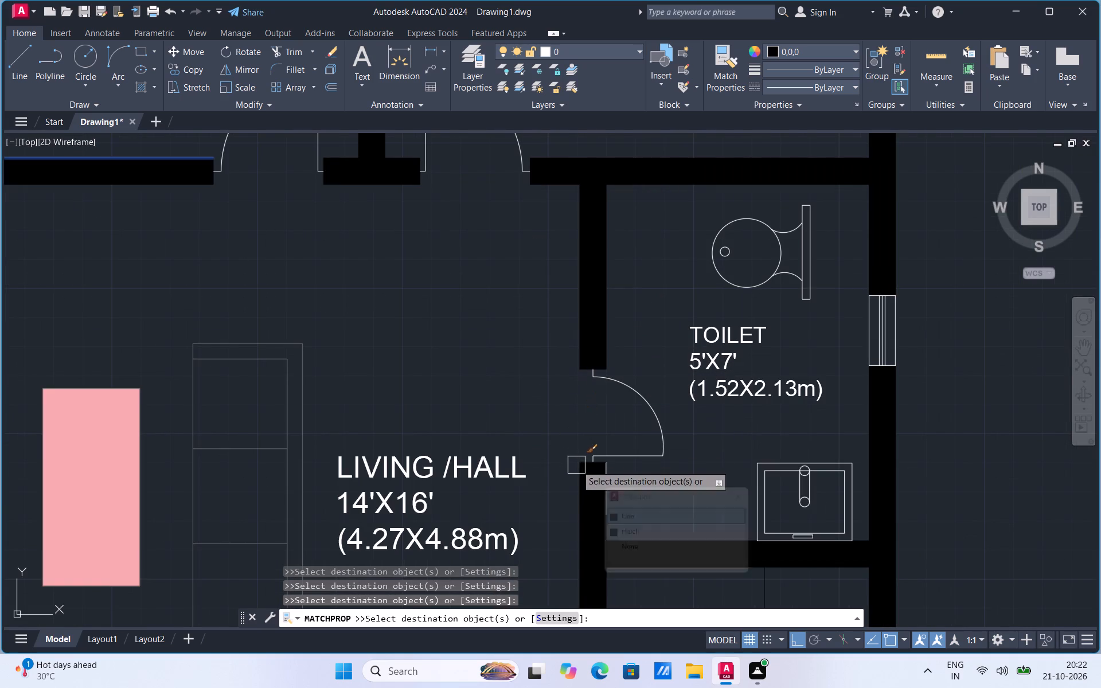
pyautogui.click(606, 479)
pyautogui.click(576, 467)
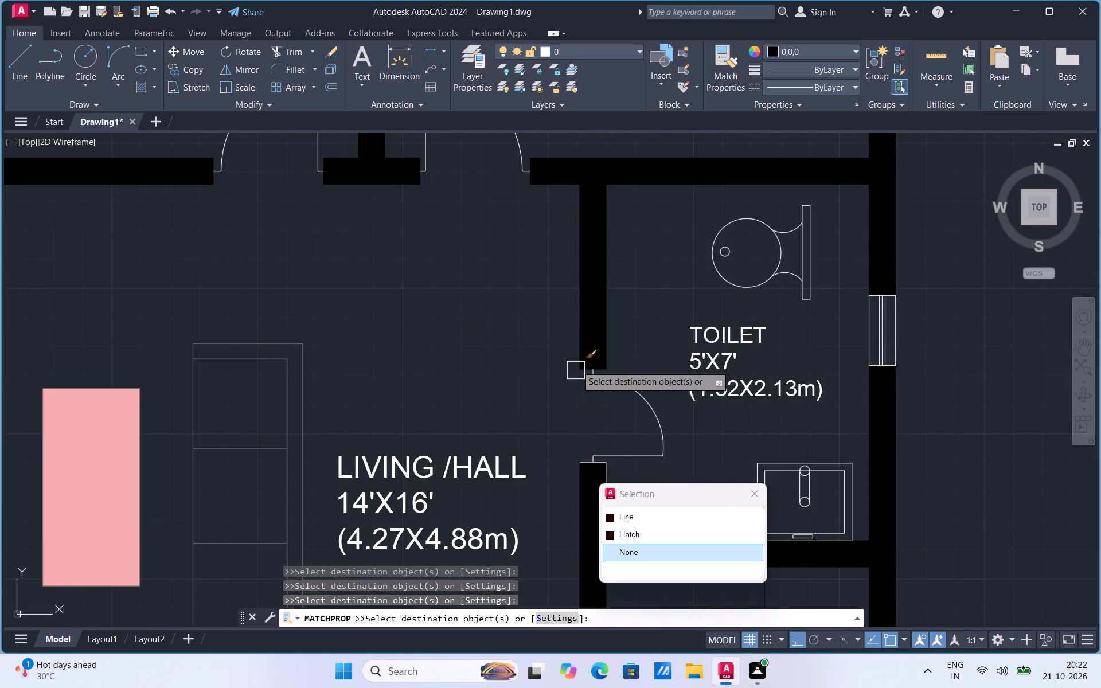
pyautogui.scroll(-1, 588, 295)
pyautogui.scroll(2, 601, 471)
pyautogui.click(614, 473)
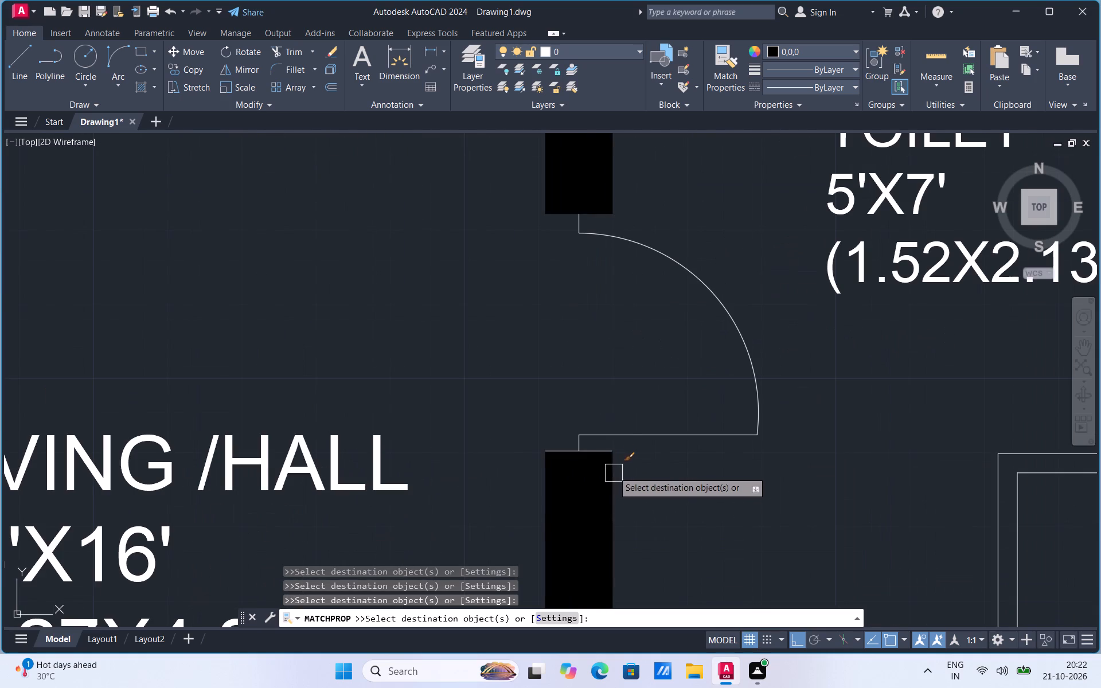
pyautogui.click(607, 454)
# Apply the black matched properties to the low wall lines along the veranda's west and south sides.
pyautogui.scroll(-5, 677, 284)
pyautogui.scroll(2, 611, 447)
pyautogui.click(570, 481)
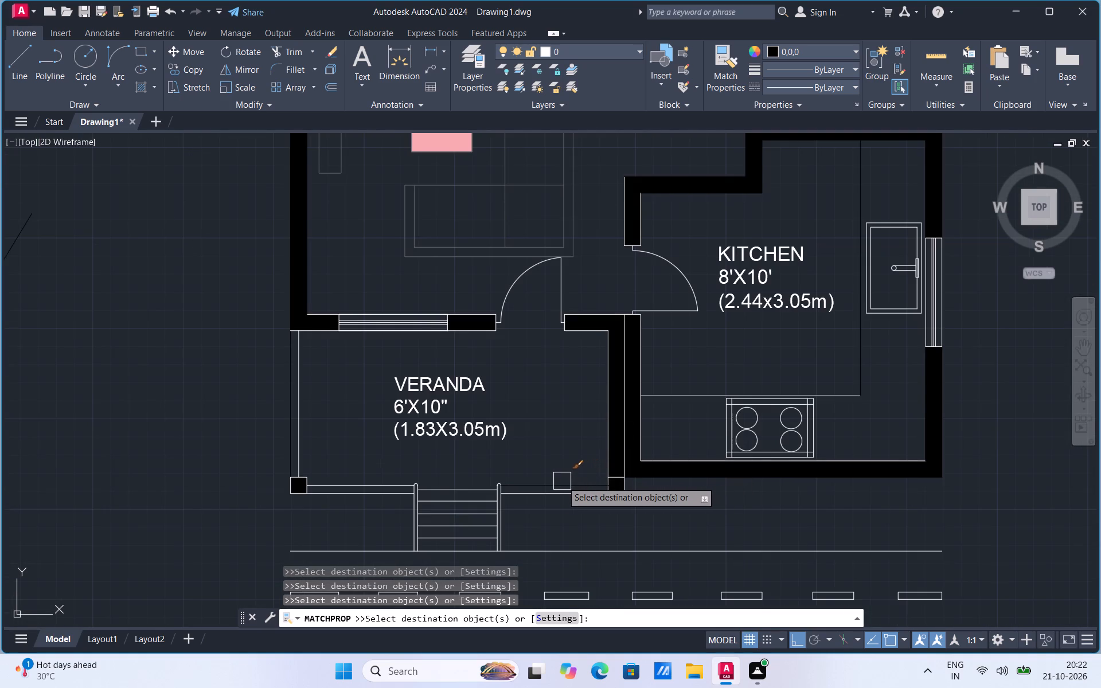
pyautogui.click(304, 452)
pyautogui.click(328, 478)
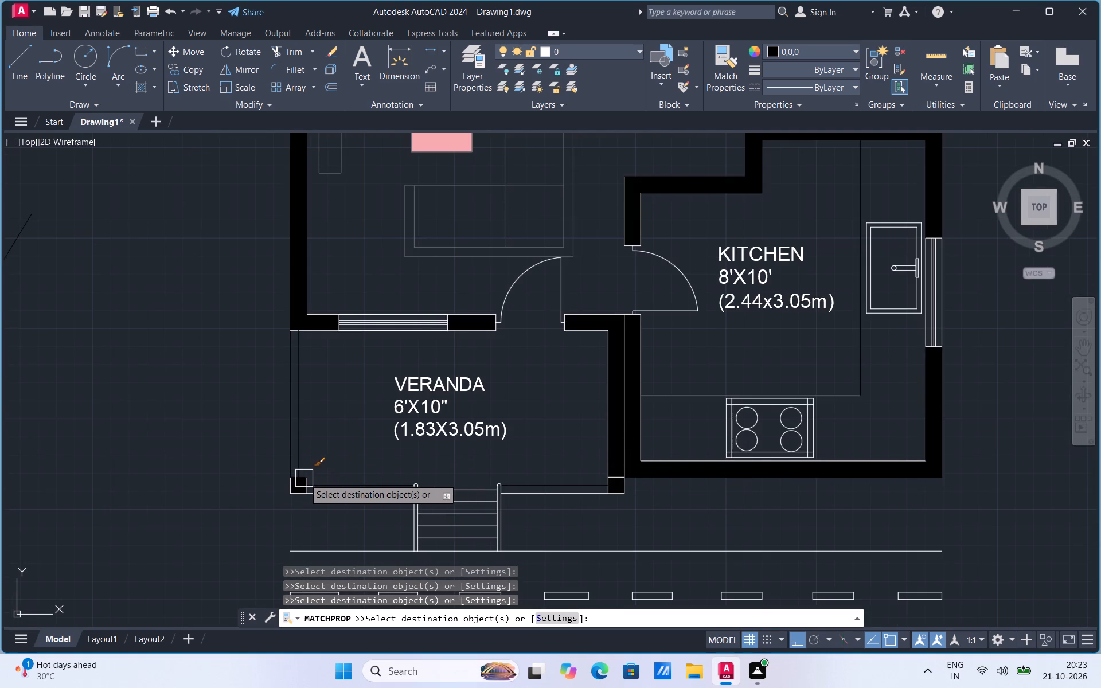
pyautogui.click(304, 478)
pyautogui.click(324, 499)
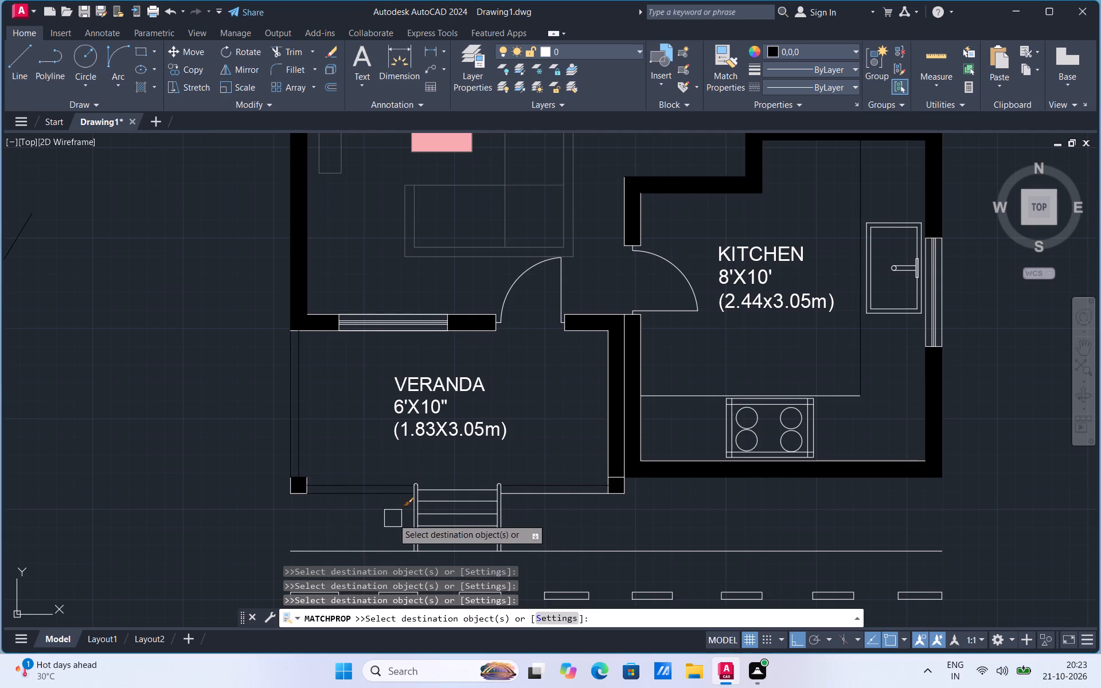
# Apply the black matched properties to the veranda's entrance steps, both side rails with their rounded ends, and the adjoining outer wall line.
pyautogui.scroll(2, 395, 521)
pyautogui.click(435, 479)
pyautogui.click(450, 464)
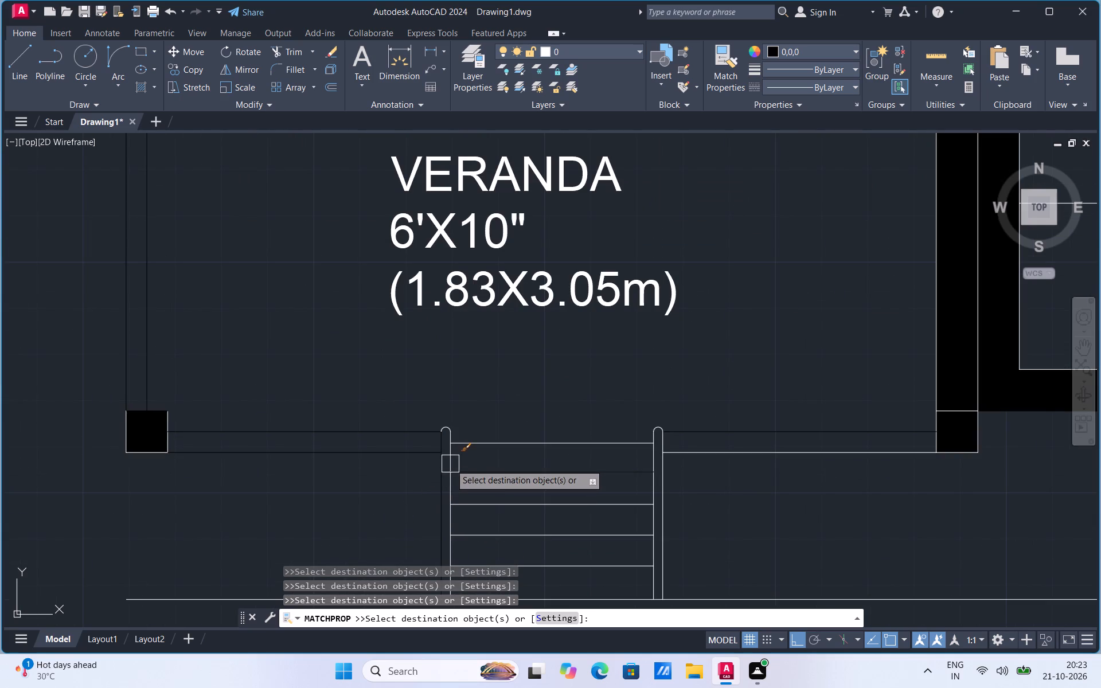
pyautogui.click(474, 438)
pyautogui.moveTo(475, 508); pyautogui.dragTo(469, 504)
pyautogui.click(454, 488)
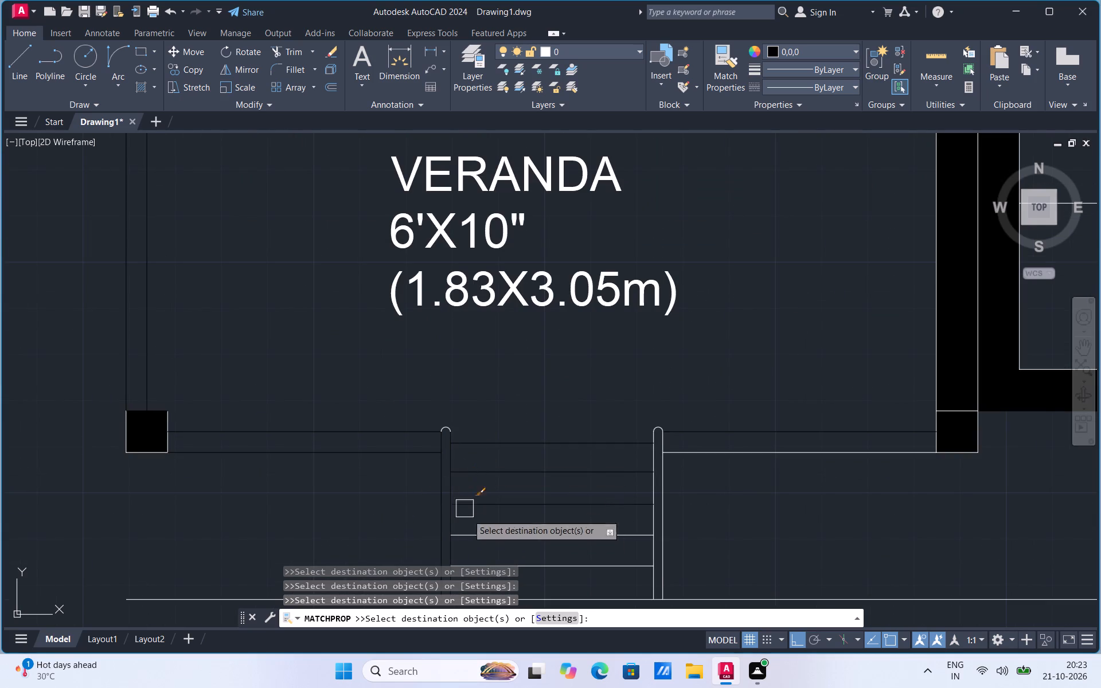
pyautogui.moveTo(473, 540); pyautogui.dragTo(479, 541)
pyautogui.click(570, 565)
pyautogui.click(653, 519)
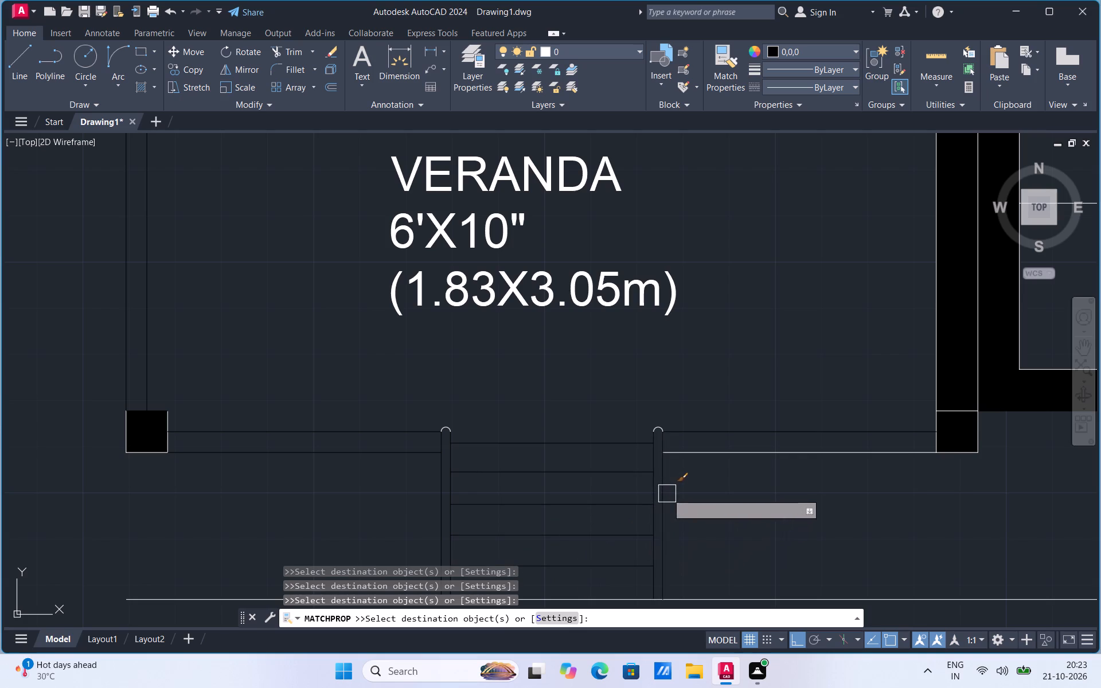
pyautogui.click(667, 493)
pyautogui.click(685, 456)
pyautogui.click(662, 424)
pyautogui.click(452, 429)
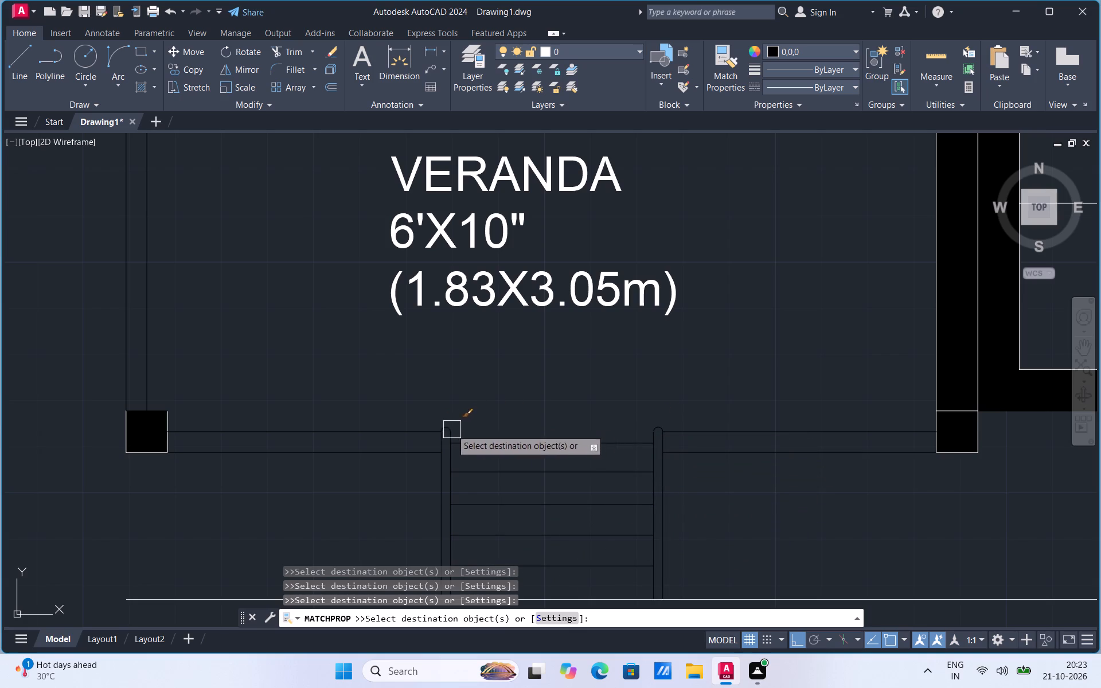
# Apply the black matched properties to the veranda's corner columns and east wall, and the kitchen's west and south inner walls and counter line.
pyautogui.click(146, 451)
pyautogui.scroll(-2, 283, 373)
pyautogui.scroll(1, 364, 441)
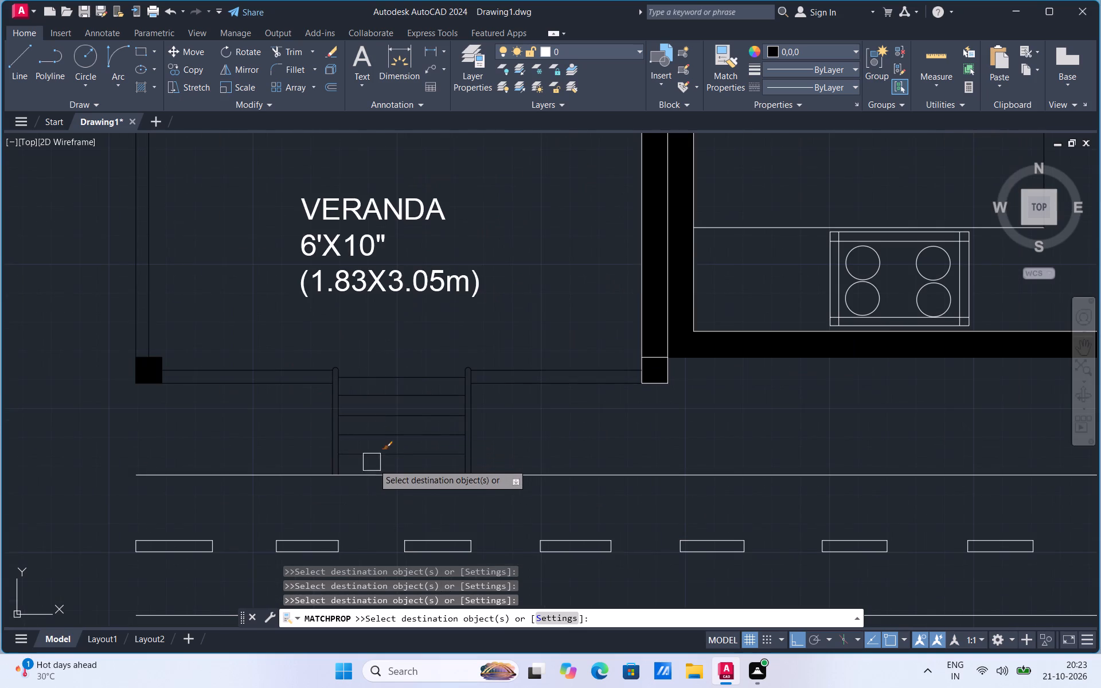
pyautogui.click(638, 335)
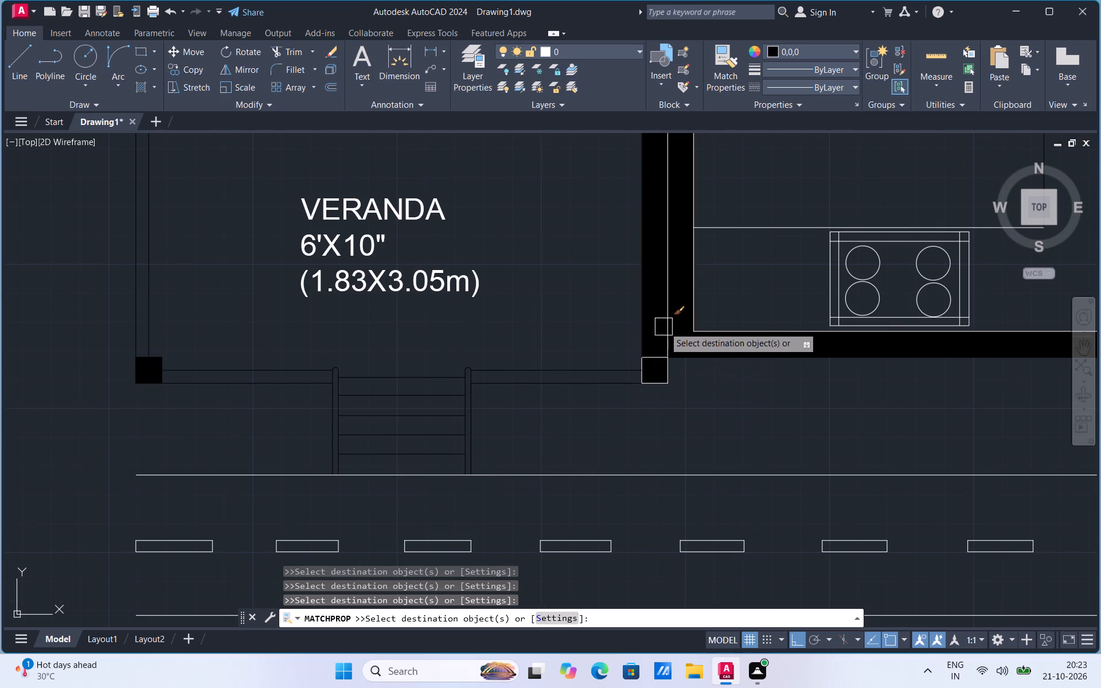
pyautogui.click(665, 326)
pyautogui.click(694, 304)
pyautogui.moveTo(735, 222); pyautogui.dragTo(736, 228)
pyautogui.click(729, 334)
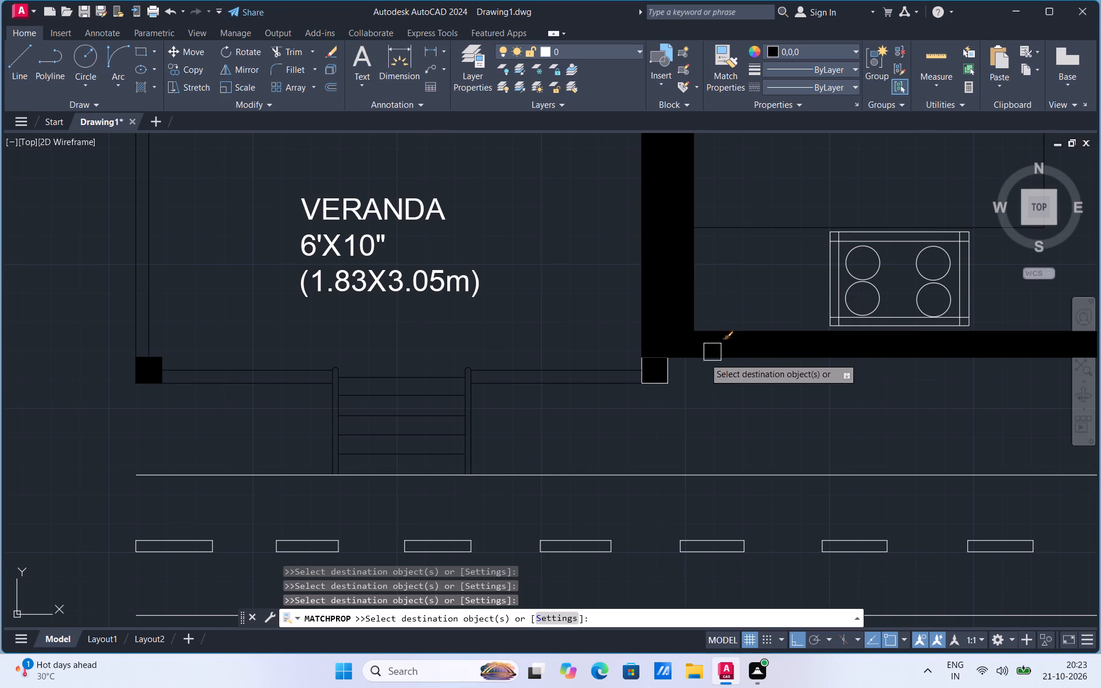
pyautogui.click(669, 382)
pyautogui.click(655, 355)
# Apply the black matched properties to the wall lines between the living hall and veranda, including the ends at the entrance door.
pyautogui.scroll(-2, 514, 480)
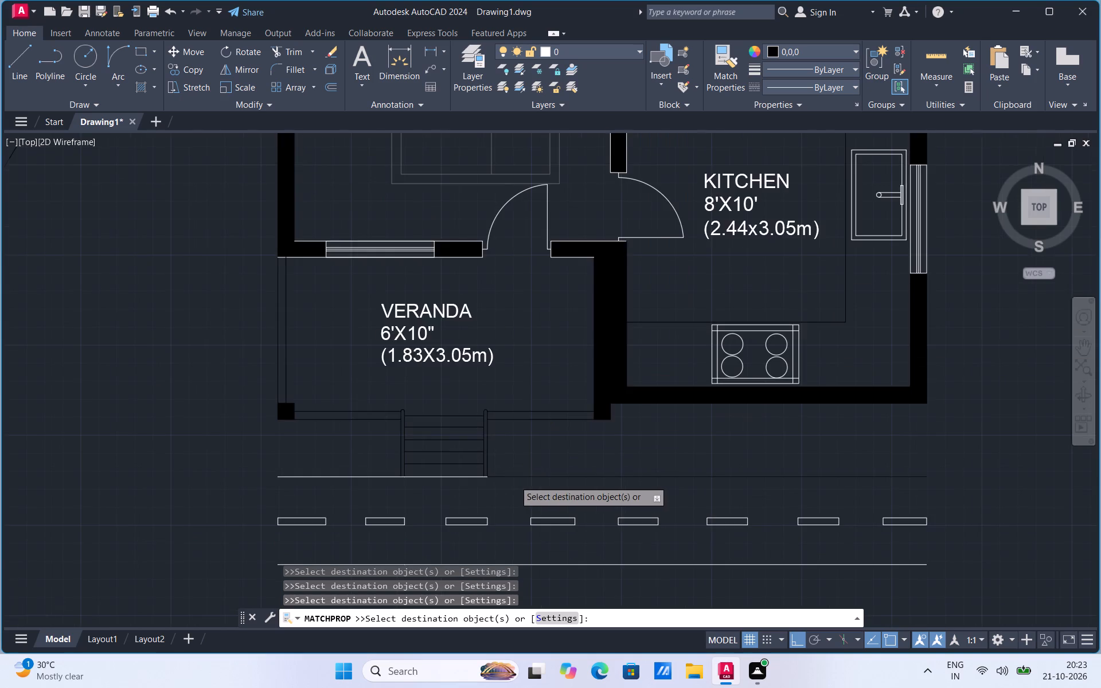
pyautogui.scroll(2, 398, 319)
pyautogui.click(372, 347)
pyautogui.click(362, 374)
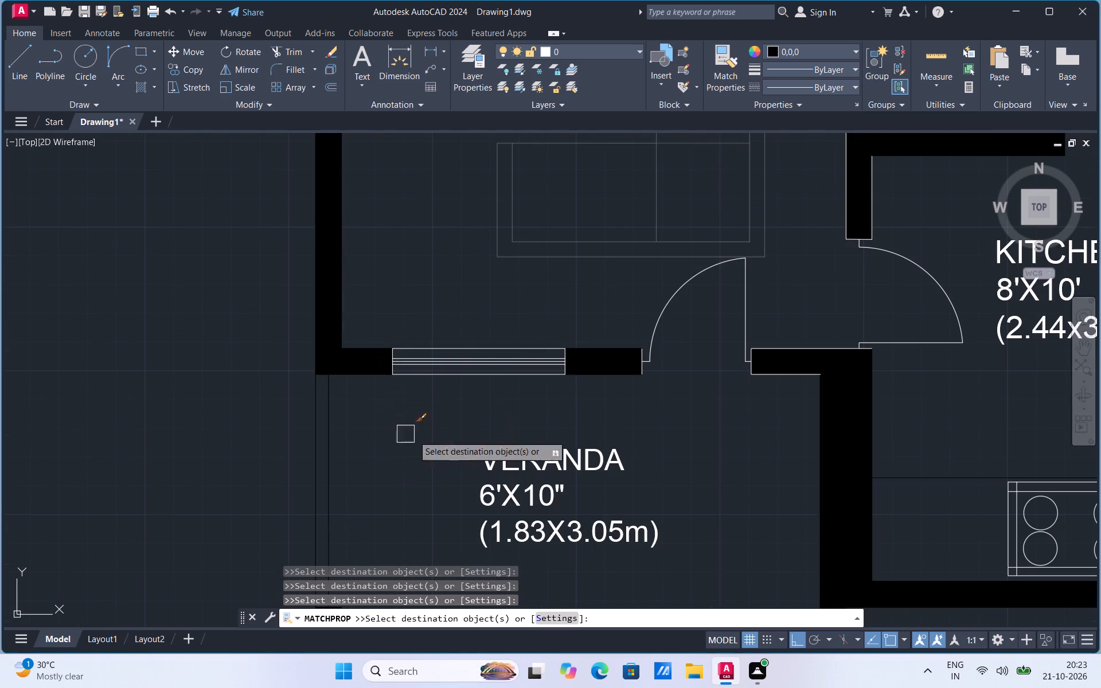
pyautogui.click(646, 380)
pyautogui.click(771, 380)
pyautogui.moveTo(772, 353); pyautogui.dragTo(772, 358)
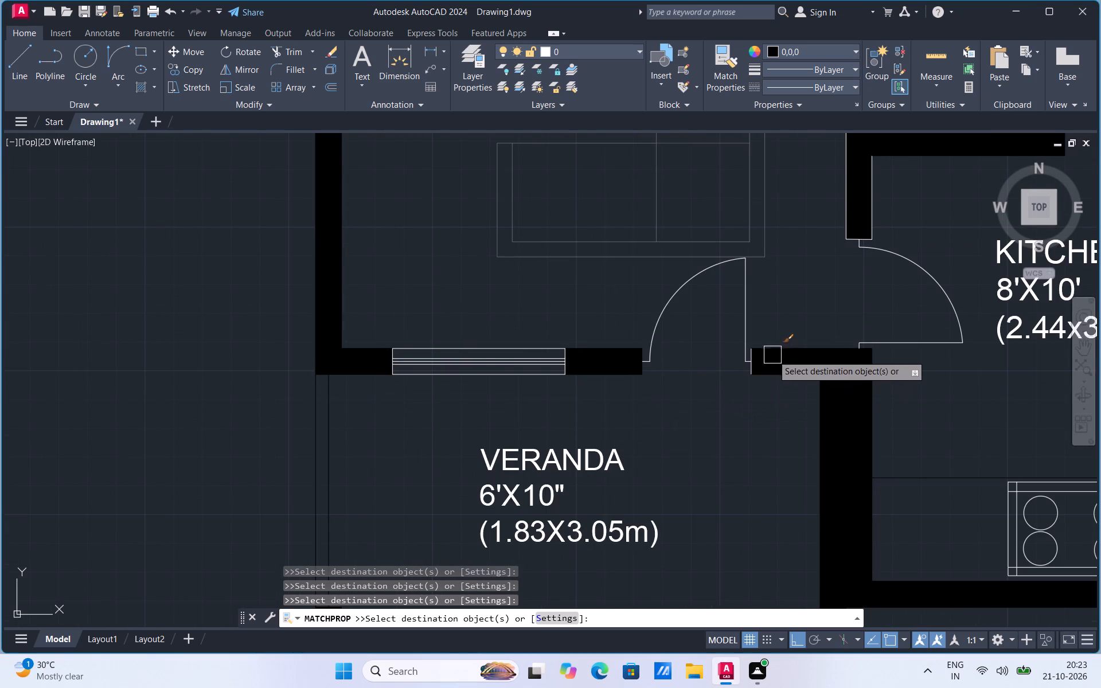
pyautogui.moveTo(772, 358); pyautogui.dragTo(771, 362)
pyautogui.click(756, 380)
# Apply the black matched properties to the wall segment north of the kitchen door, and finish property matching and the pending line.
pyautogui.scroll(-2, 645, 479)
pyautogui.scroll(2, 745, 356)
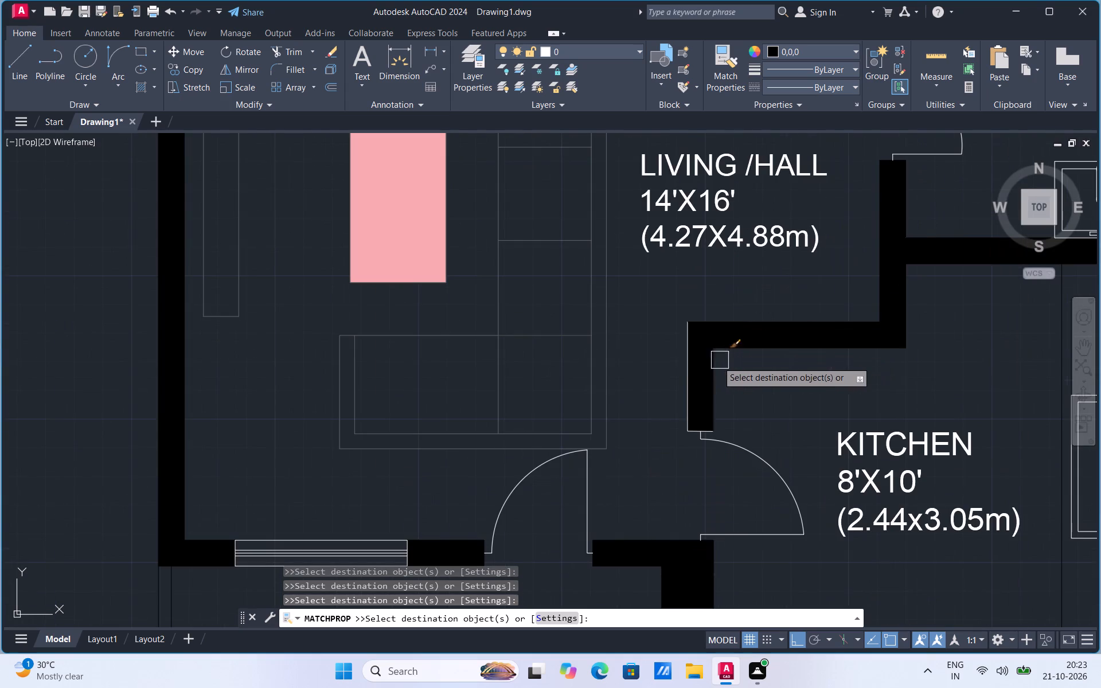
pyautogui.click(686, 373)
pyautogui.click(708, 390)
pyautogui.click(686, 432)
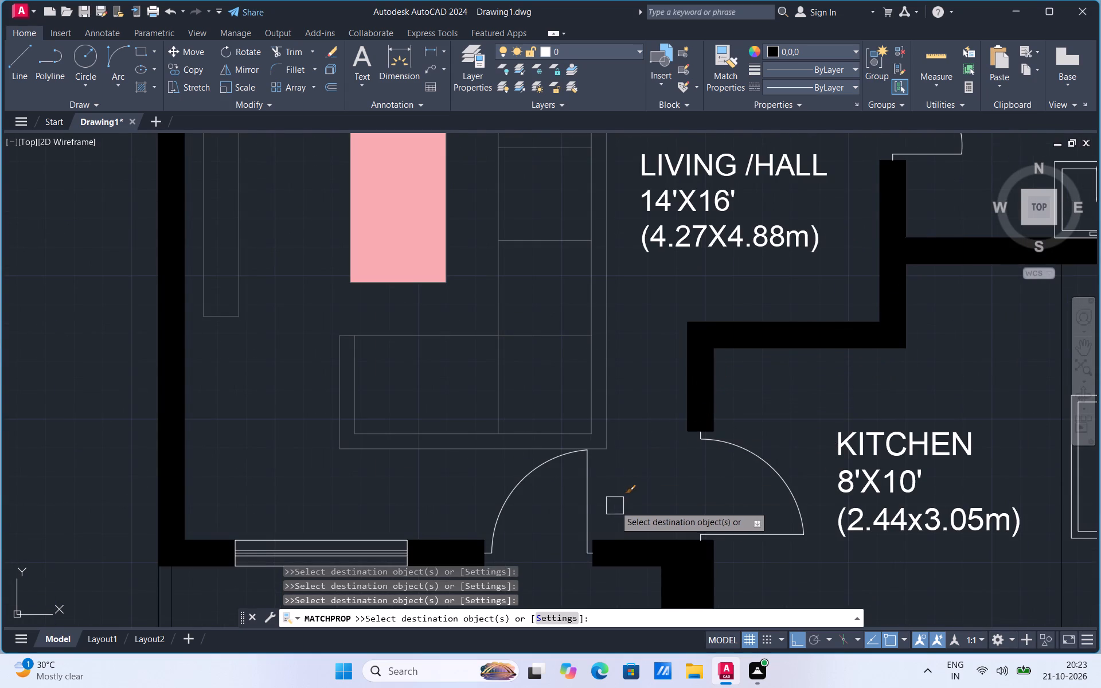
pyautogui.scroll(-2, 614, 509)
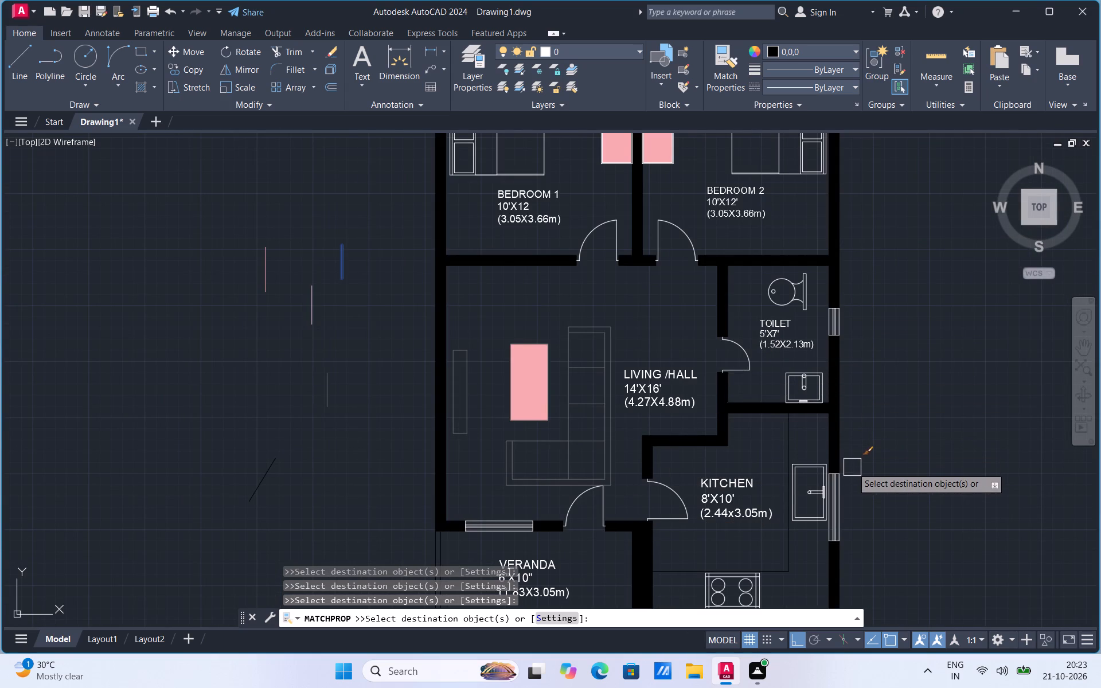
pyautogui.scroll(-2, 835, 455)
pyautogui.scroll(2, 861, 424)
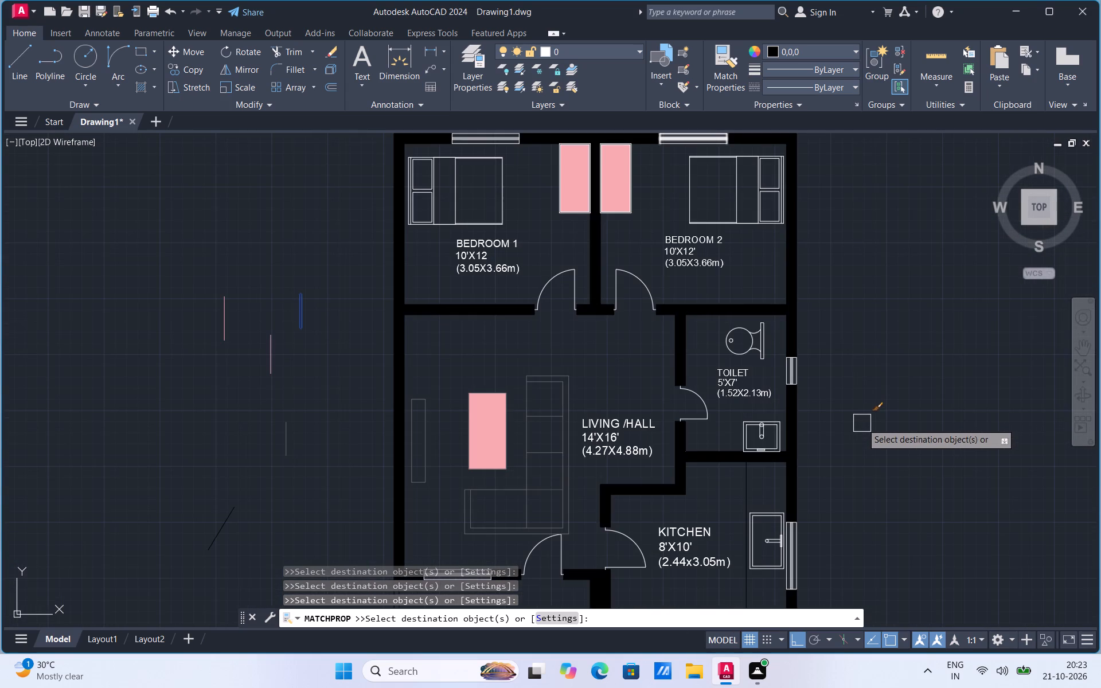
pyautogui.press('Escape')
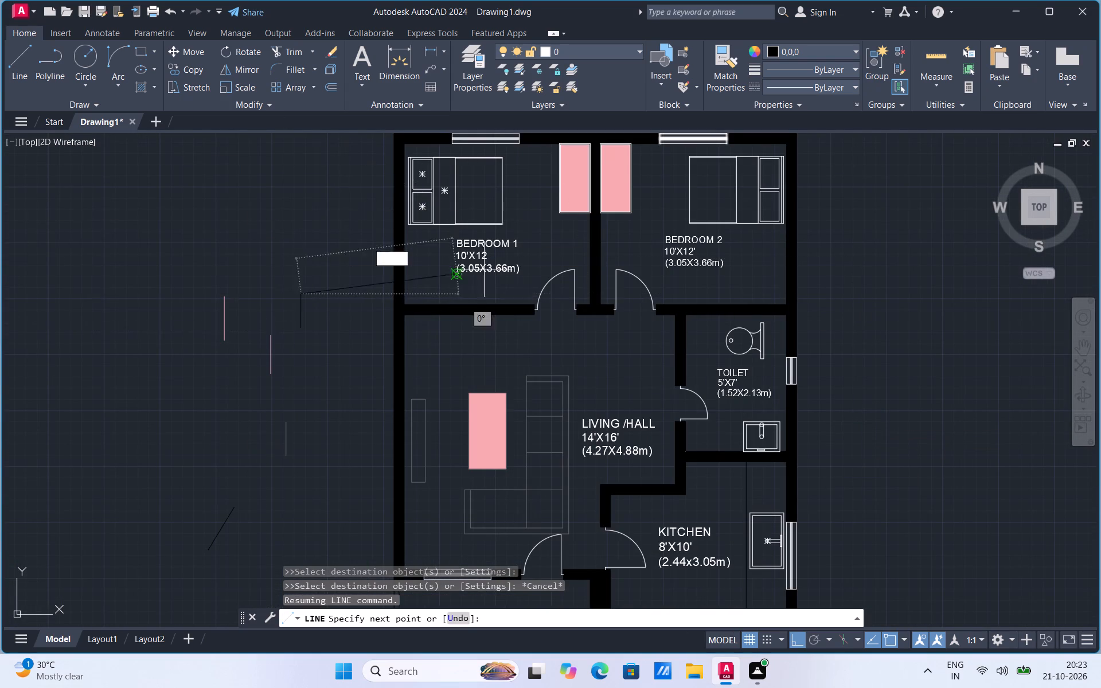
pyautogui.press('Escape')
# Delete all the coloured sample lines outside the plan's west wall.
pyautogui.click(155, 252)
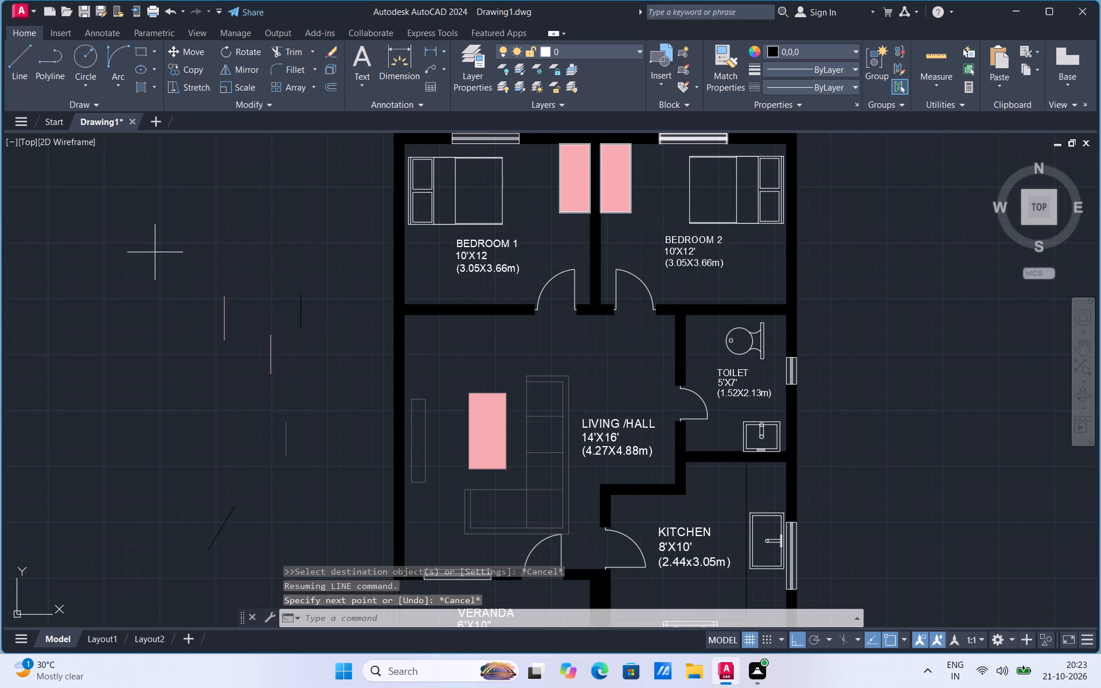
pyautogui.click(294, 554)
pyautogui.press('Delete')
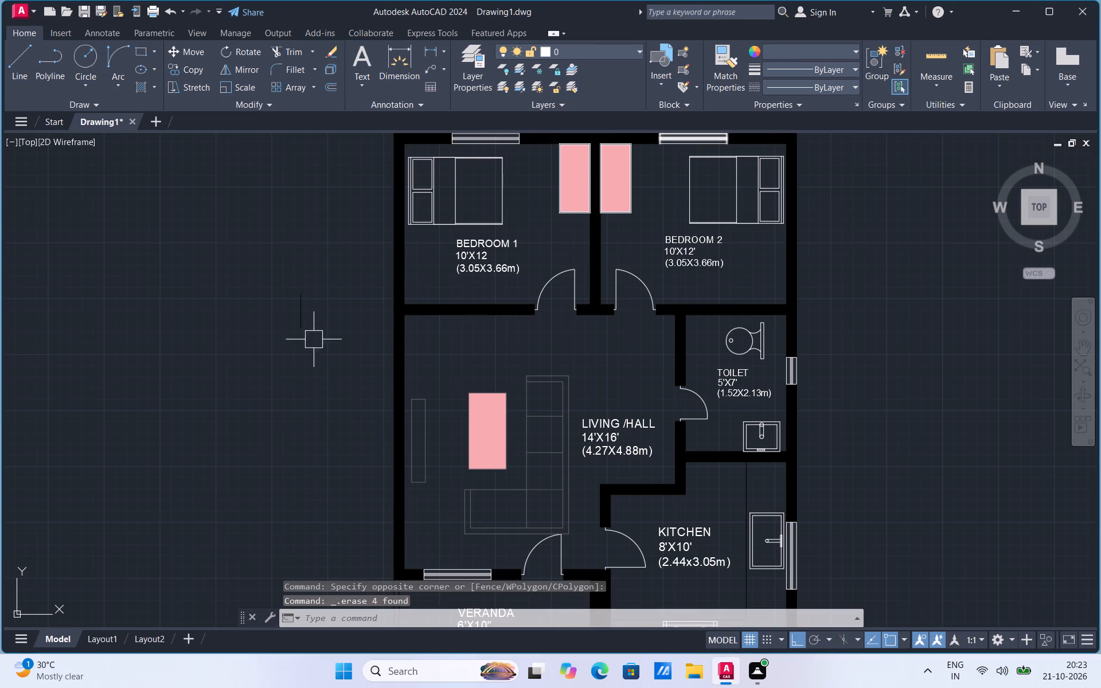
pyautogui.click(310, 318)
pyautogui.press('Delete')
pyautogui.moveTo(294, 316); pyautogui.dragTo(298, 311)
pyautogui.press('Delete')
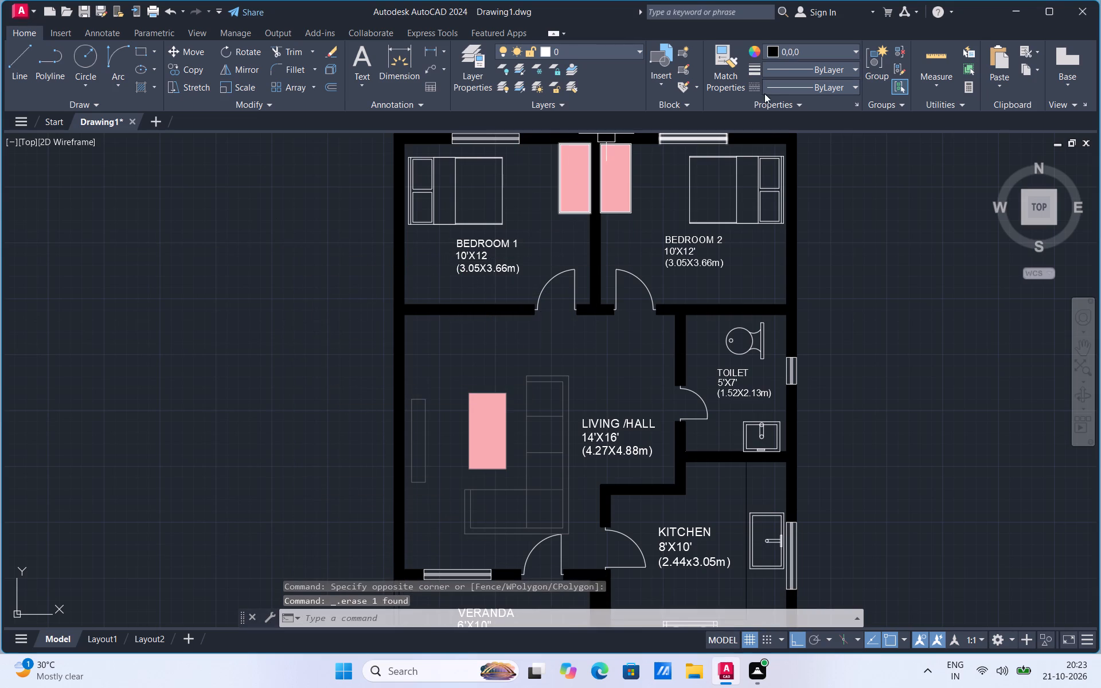
# Set the current colour to blue 39,118,187 and draw a short vertical sample line outside the plan's west wall.
pyautogui.click(776, 50)
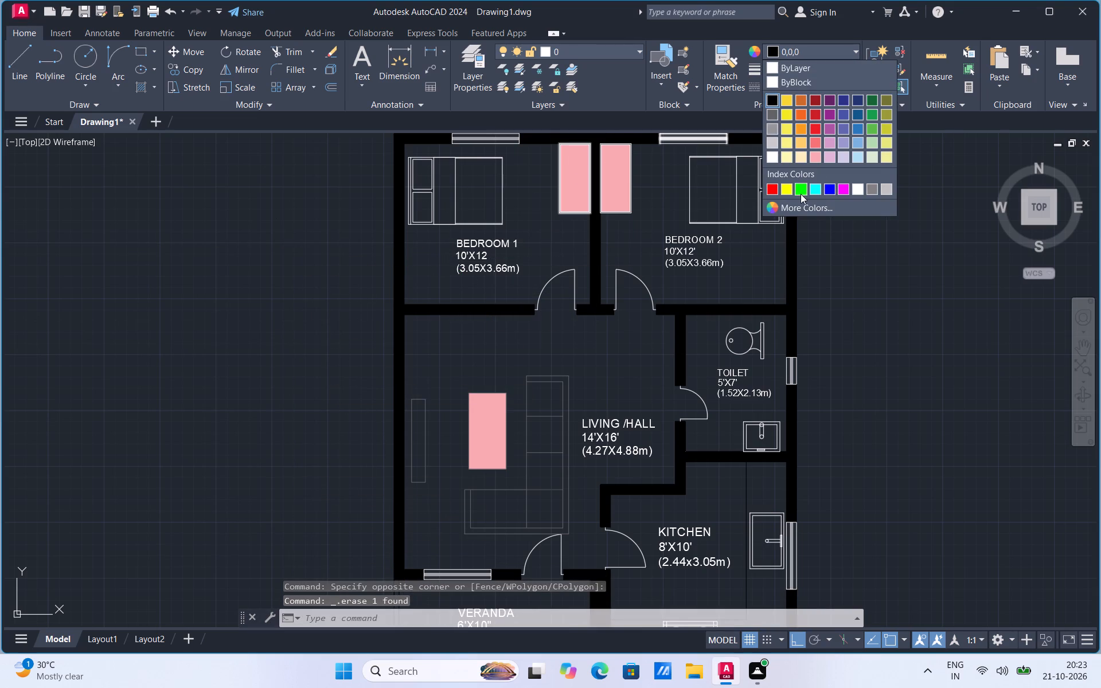
pyautogui.click(856, 128)
pyautogui.moveTo(14, 76); pyautogui.dragTo(29, 105)
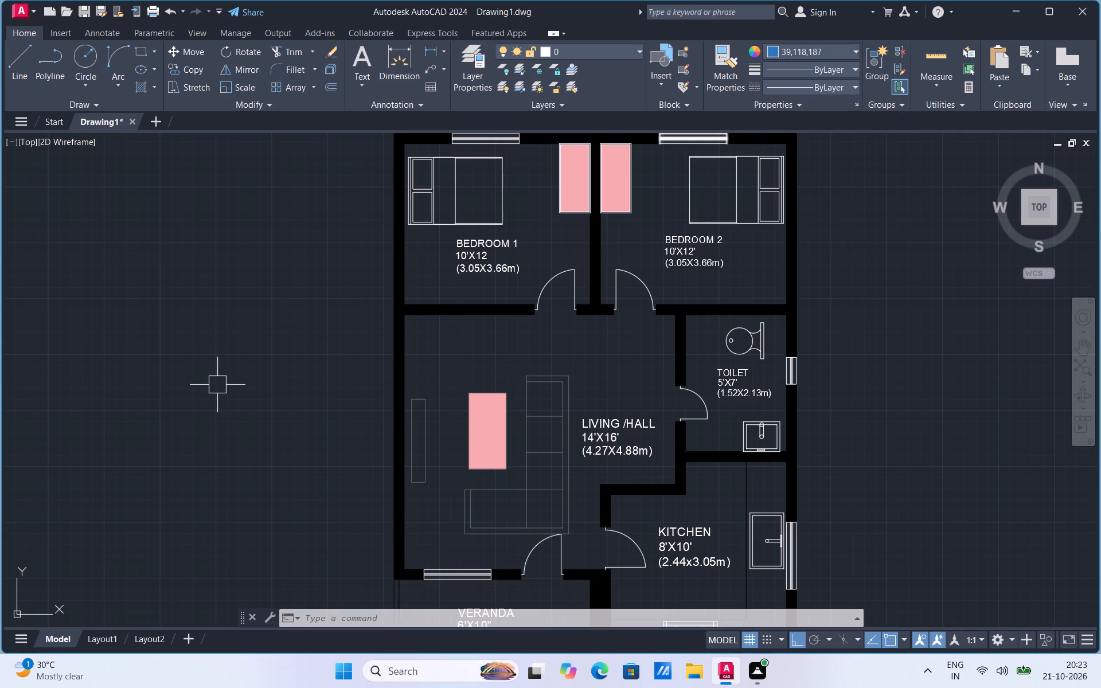
pyautogui.click(218, 385)
pyautogui.click(232, 333)
pyautogui.click(25, 85)
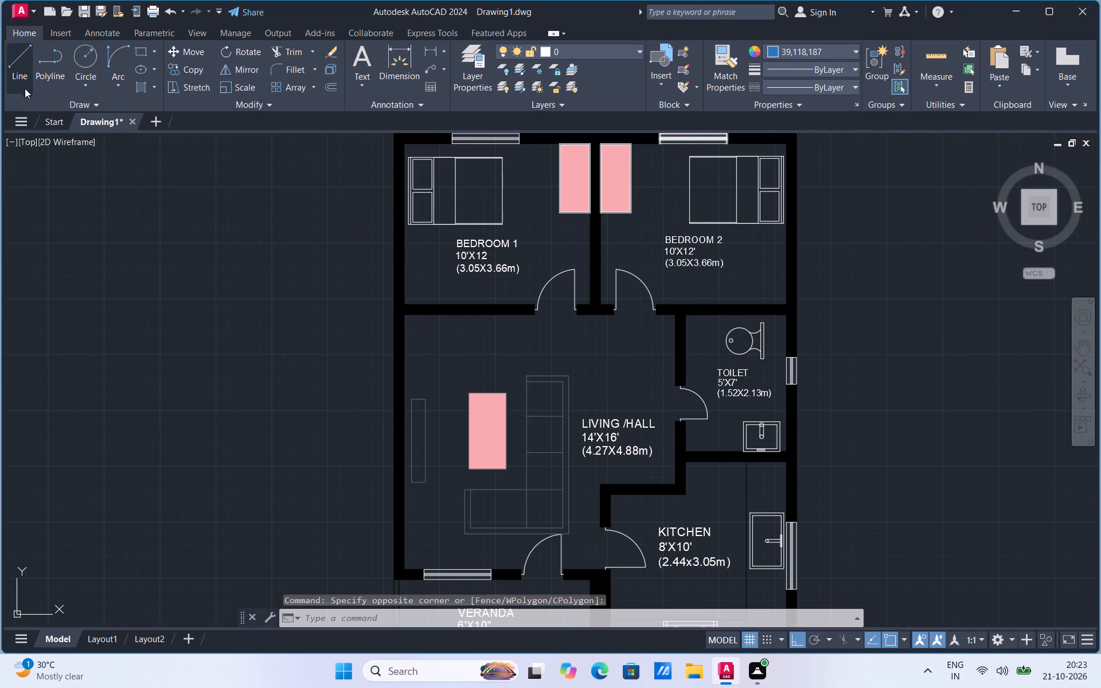
pyautogui.click(223, 429)
pyautogui.click(225, 376)
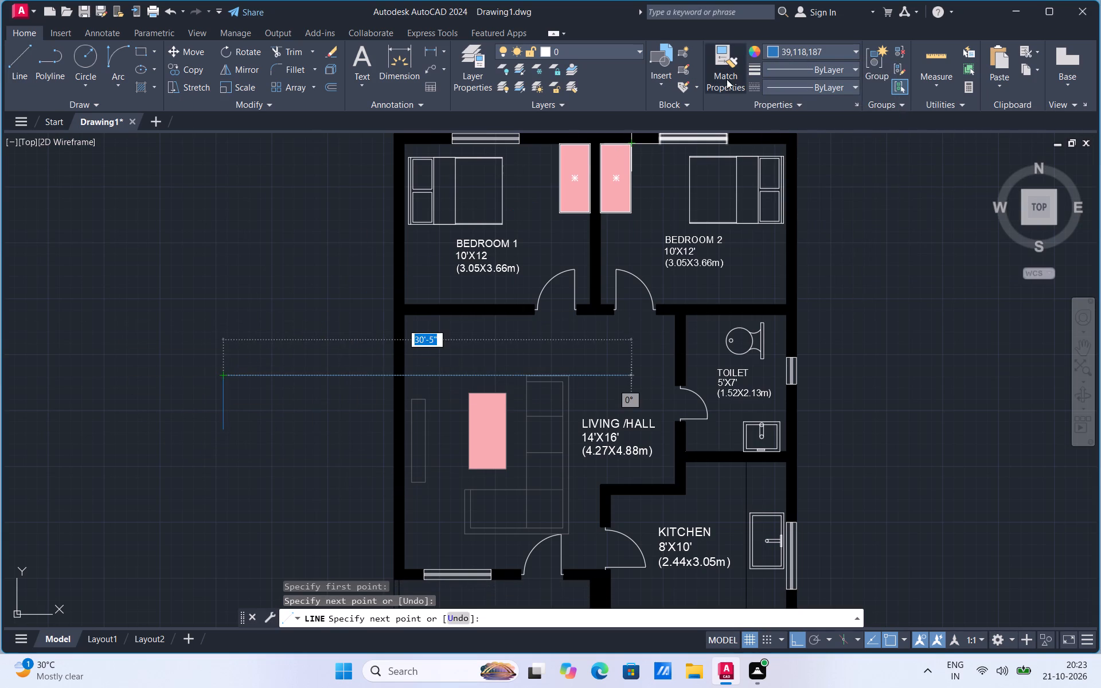
# Match the blue sample line's properties onto the windows of both bedrooms, the toilet, the kitchen and the living hall.
pyautogui.click(727, 79)
pyautogui.click(227, 409)
pyautogui.scroll(-1, 298, 498)
pyautogui.scroll(2, 449, 280)
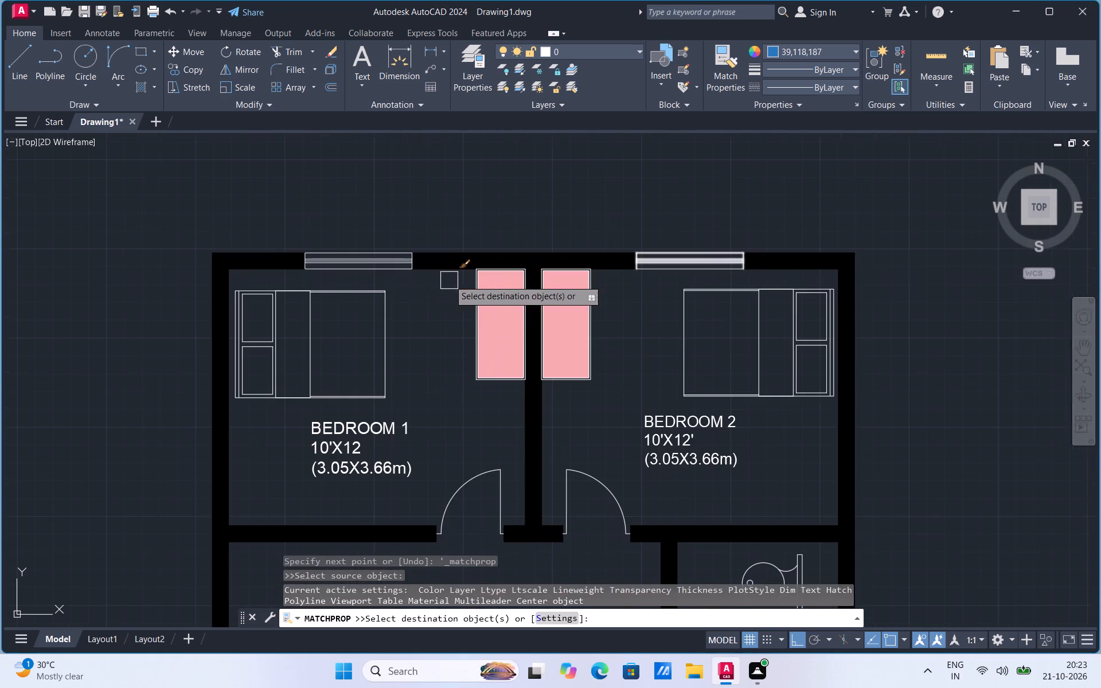
pyautogui.click(374, 265)
pyautogui.click(667, 268)
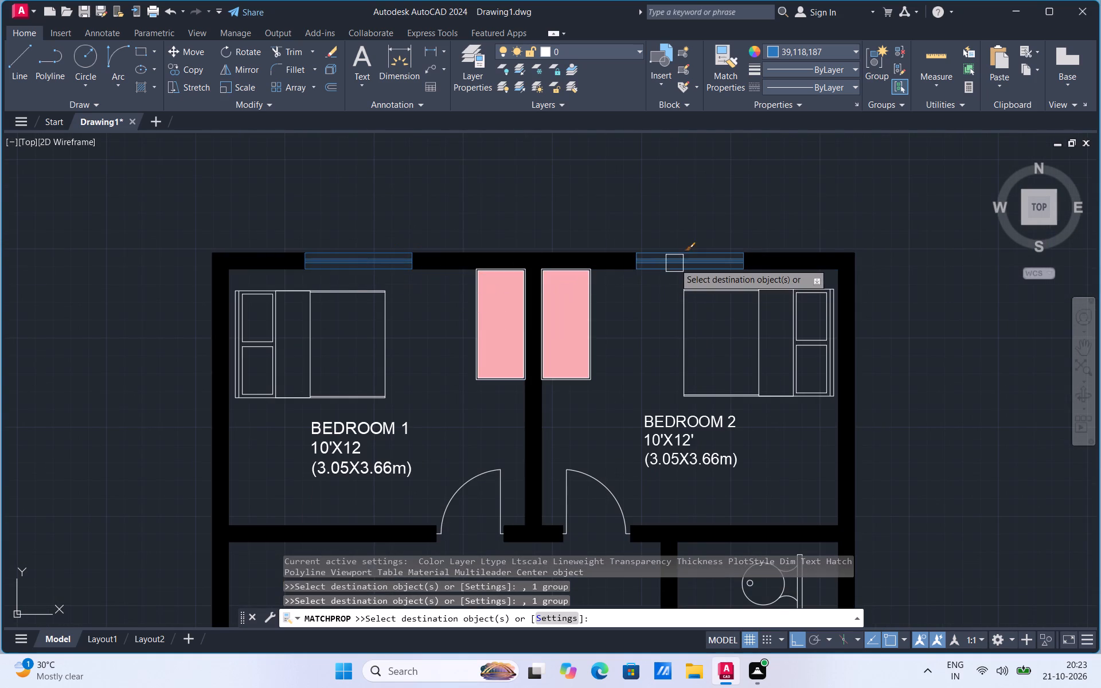
pyautogui.scroll(-2, 647, 227)
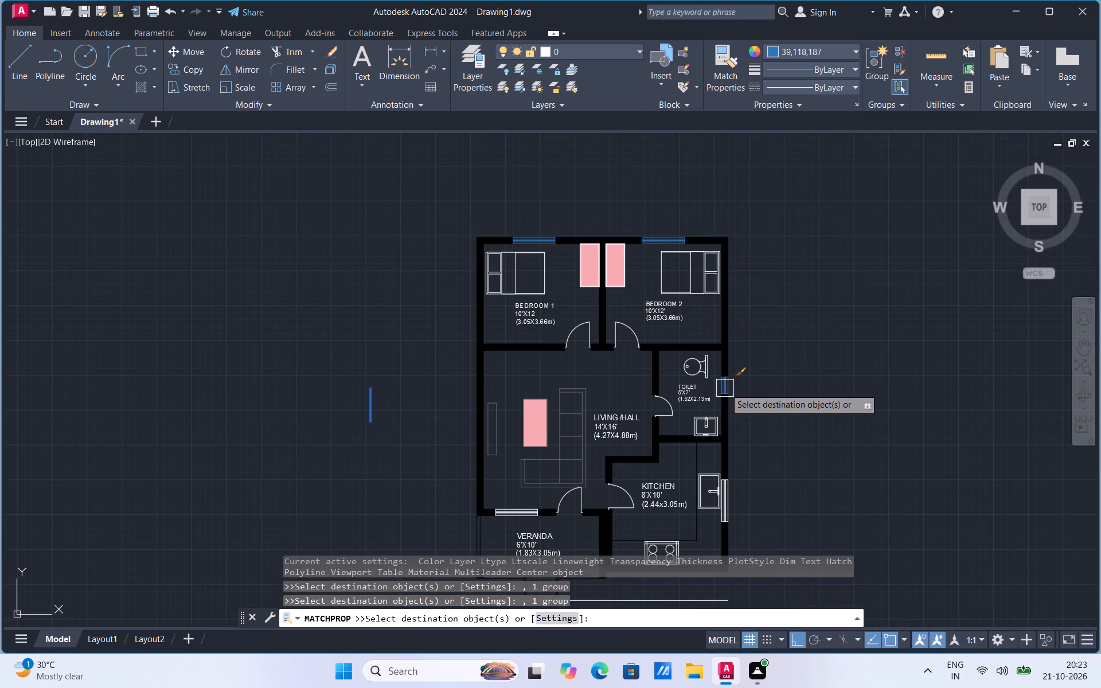
pyautogui.scroll(2, 725, 388)
pyautogui.click(725, 384)
pyautogui.scroll(-3, 711, 318)
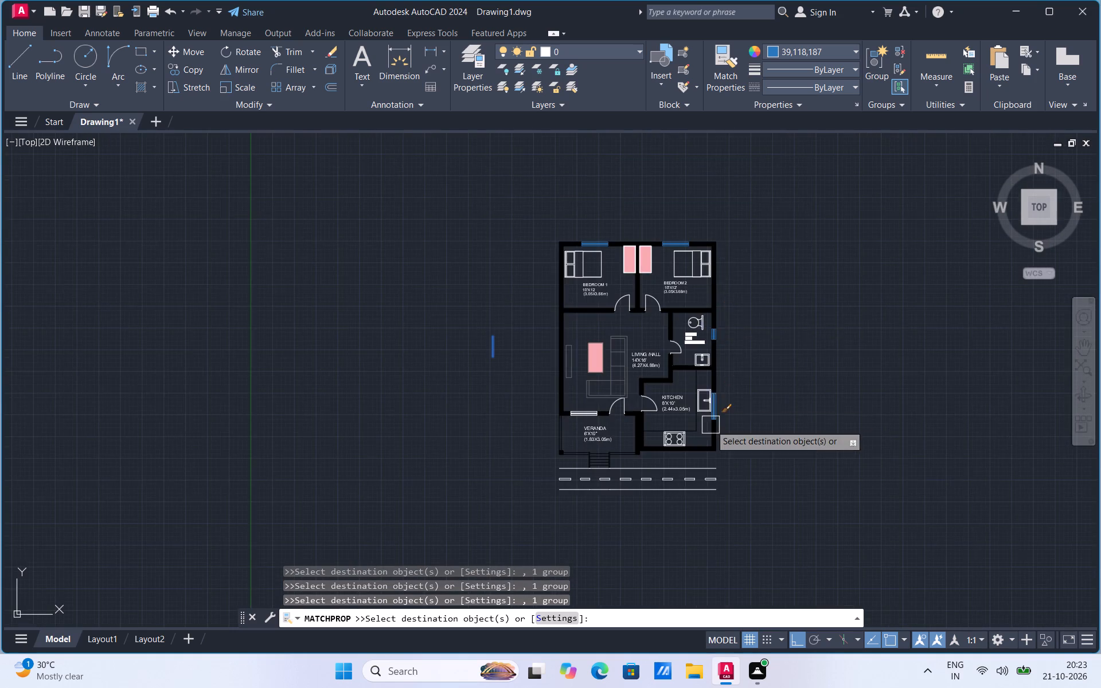
pyautogui.scroll(2, 710, 425)
pyautogui.click(727, 398)
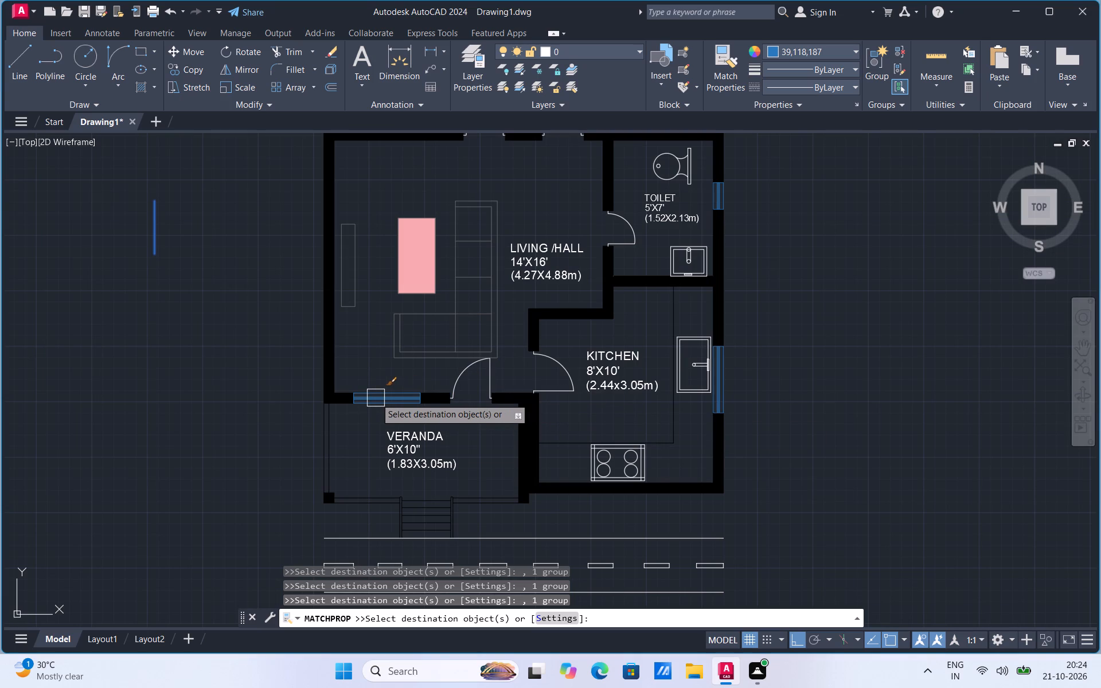
pyautogui.click(376, 398)
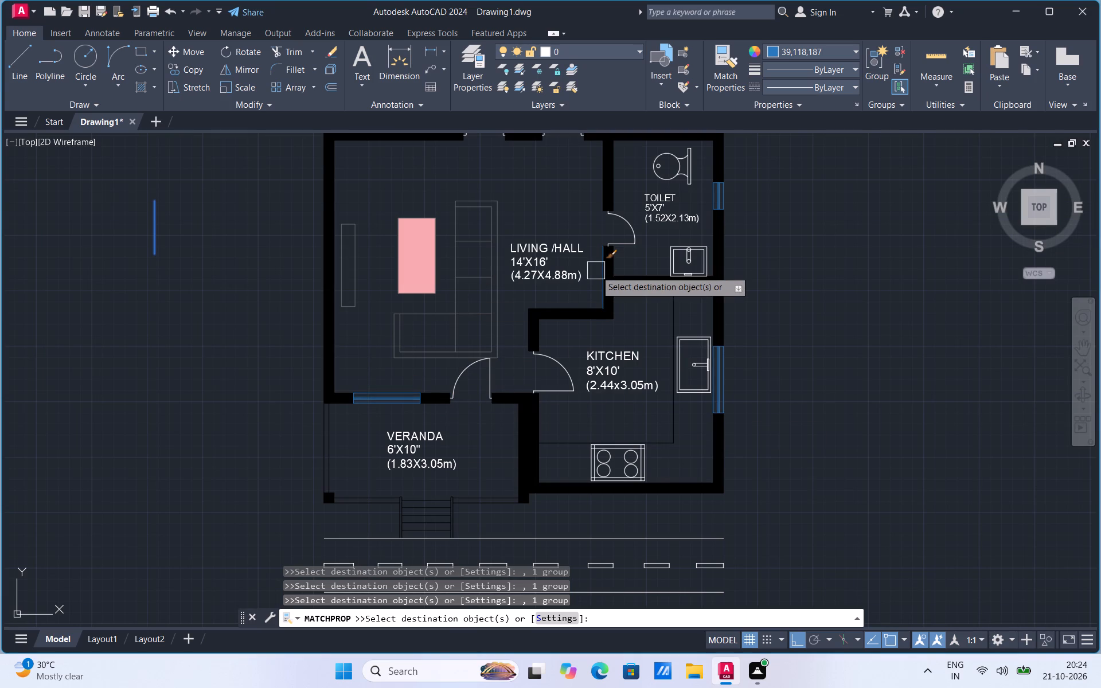
pyautogui.press('Escape')
pyautogui.press('Escape')
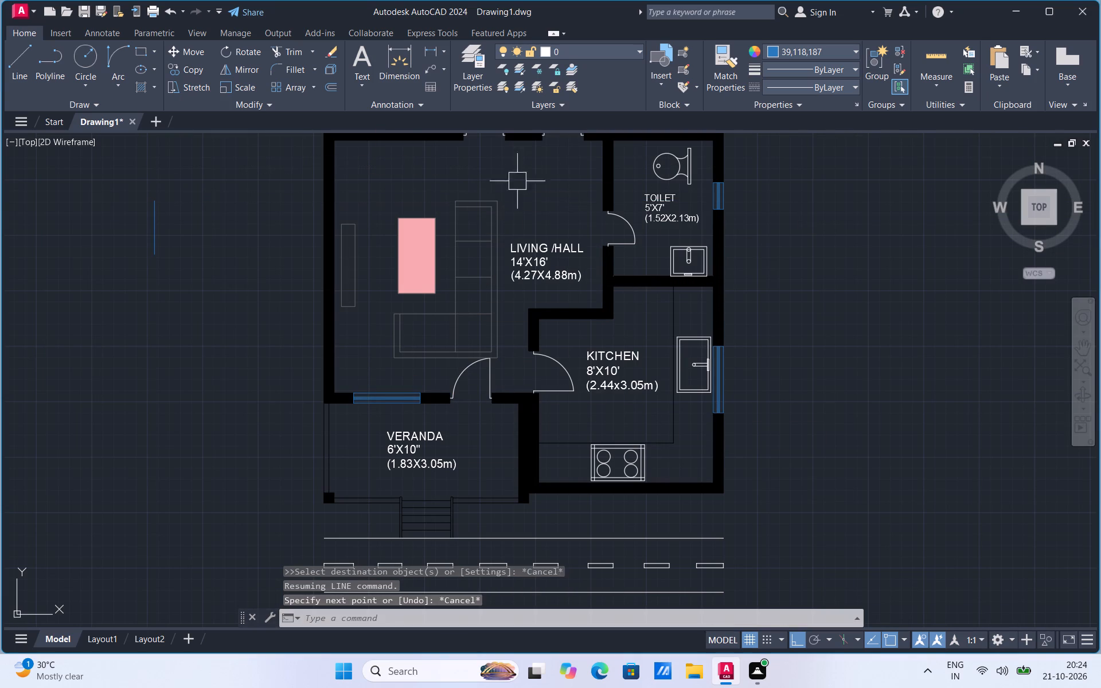
# Set the current colour to black 0,0,0 and draw a short vertical sample line between the blue sample line and the plan.
pyautogui.click(774, 51)
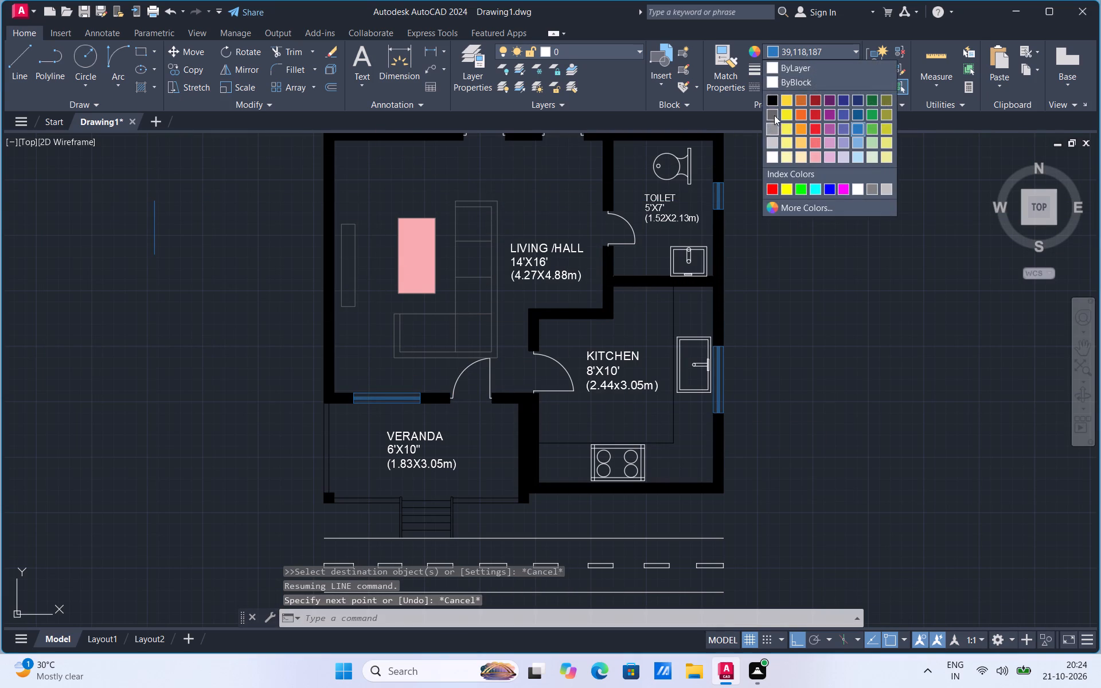
pyautogui.click(775, 97)
pyautogui.click(16, 69)
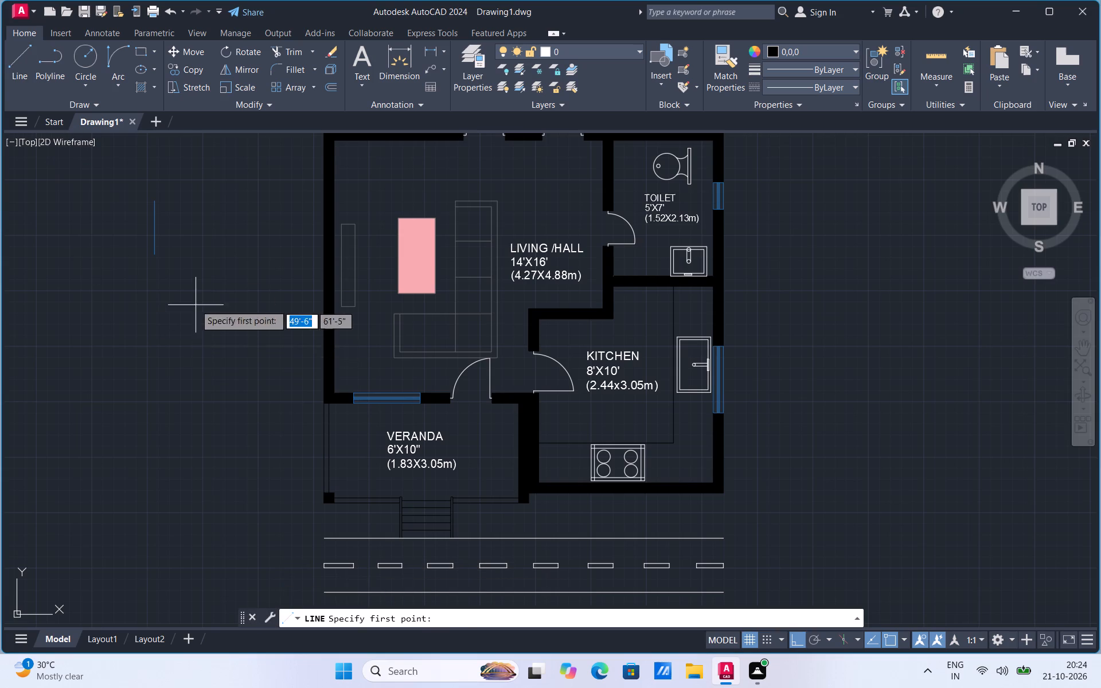
pyautogui.click(195, 304)
pyautogui.click(194, 263)
# Match the black sample line's properties onto the veranda, kitchen, living hall, bedroom 1, bedroom 2 and toilet text labels.
pyautogui.click(718, 85)
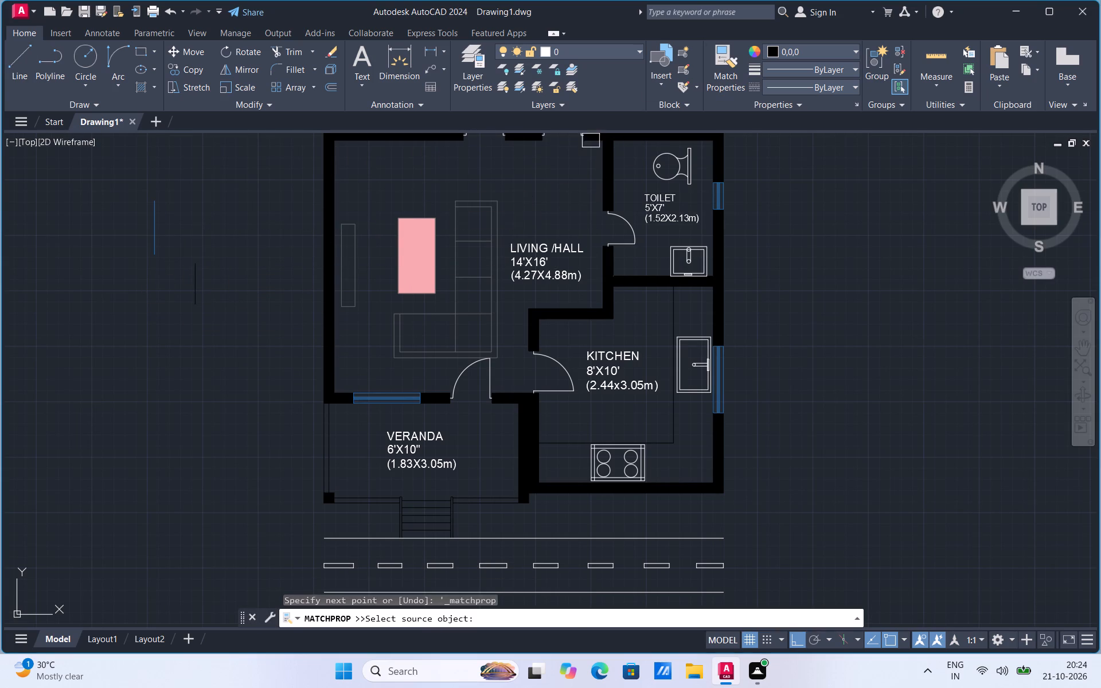
pyautogui.click(190, 295)
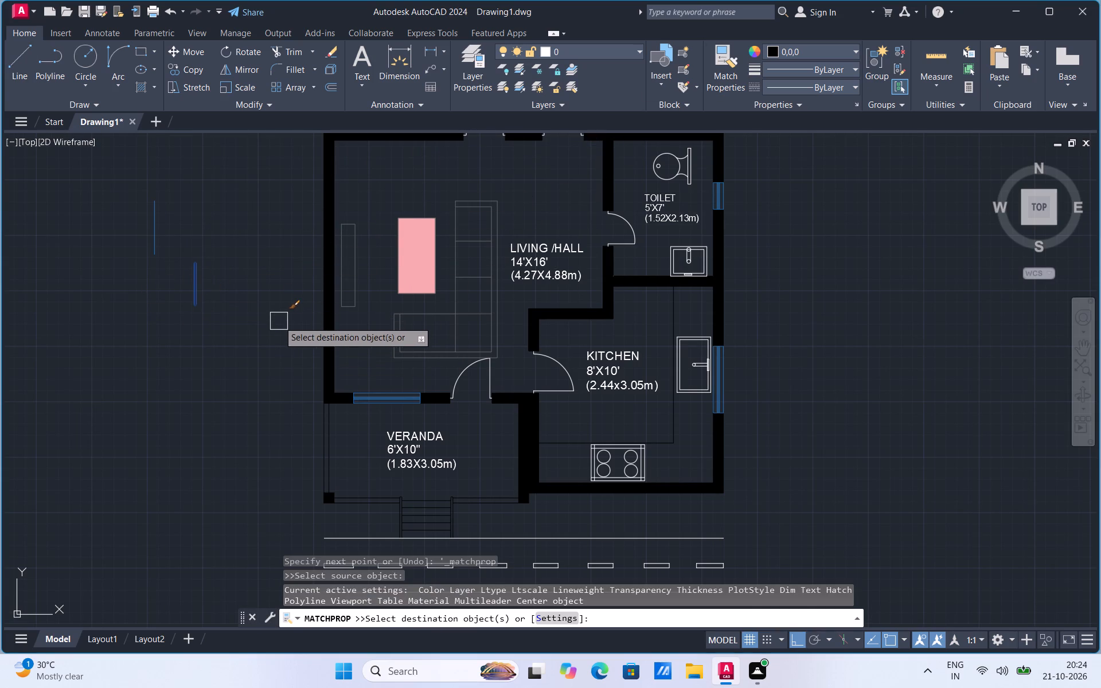
pyautogui.click(405, 460)
pyautogui.click(610, 370)
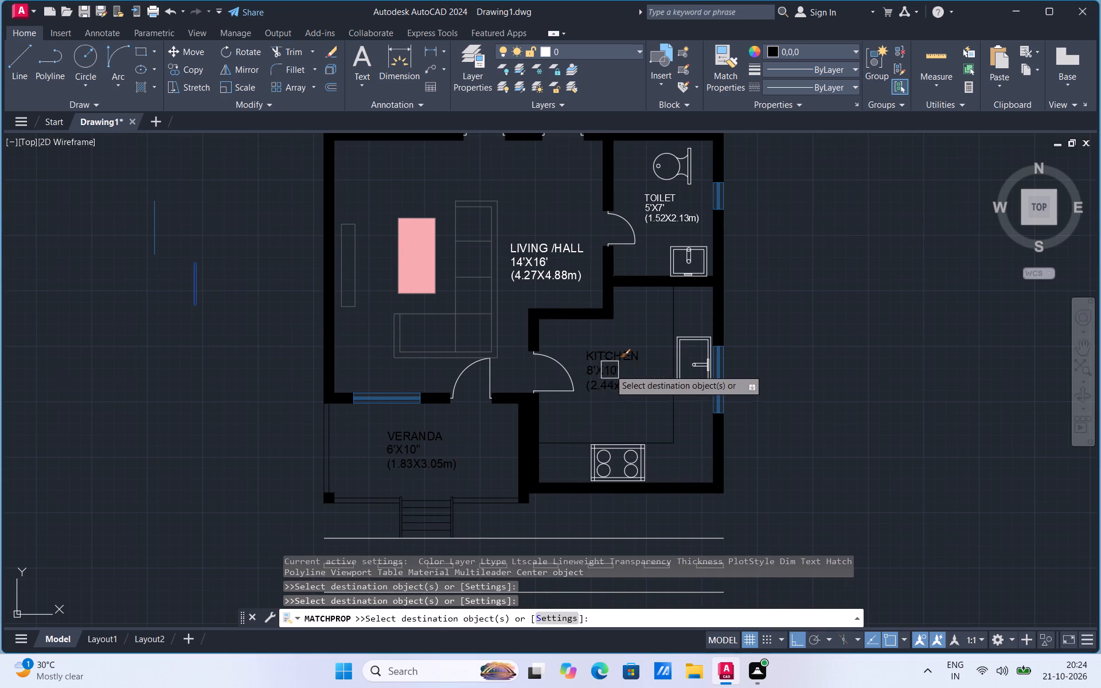
pyautogui.click(556, 257)
pyautogui.scroll(-1, 514, 478)
pyautogui.click(463, 233)
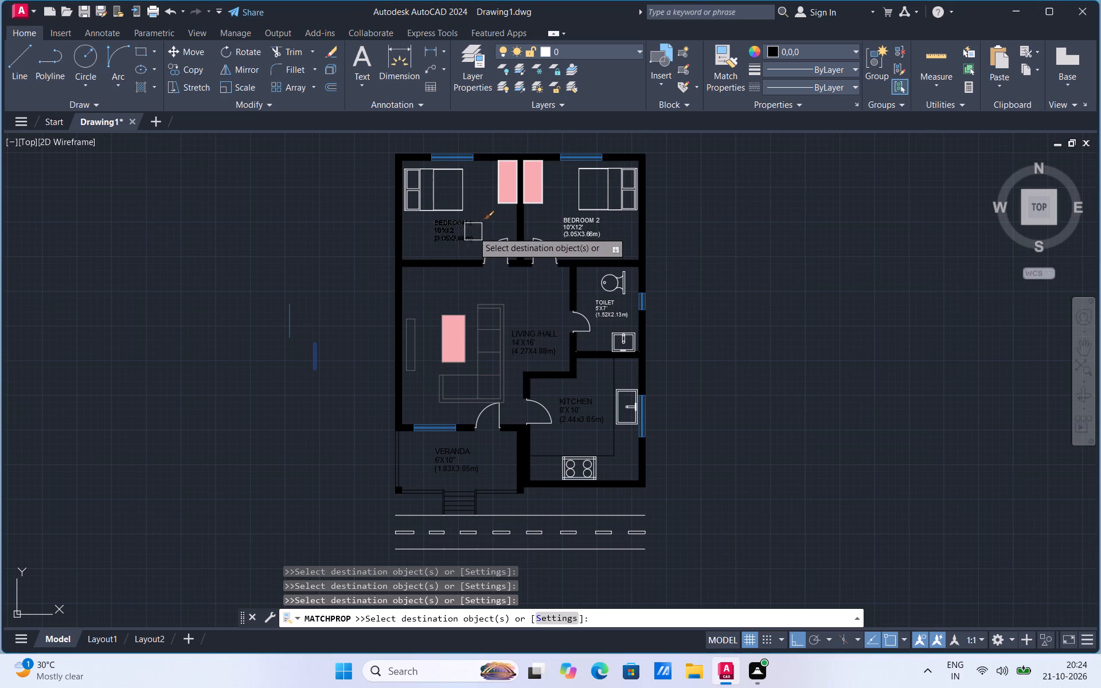
pyautogui.click(573, 233)
pyautogui.click(607, 312)
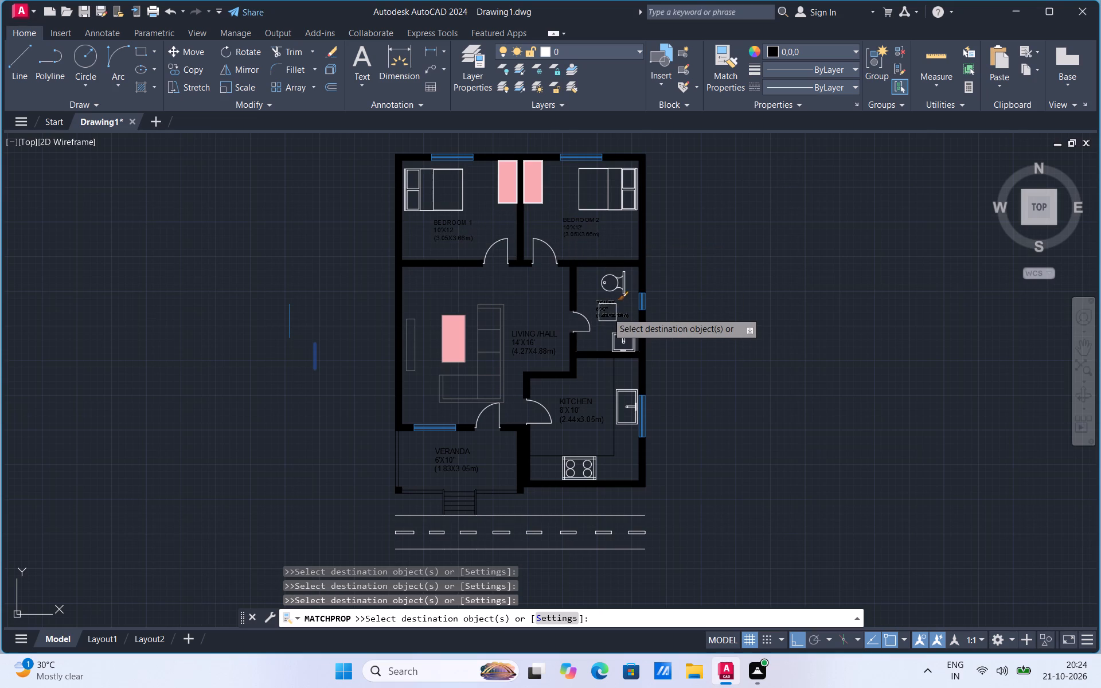
pyautogui.press('Escape')
pyautogui.press('Escape')
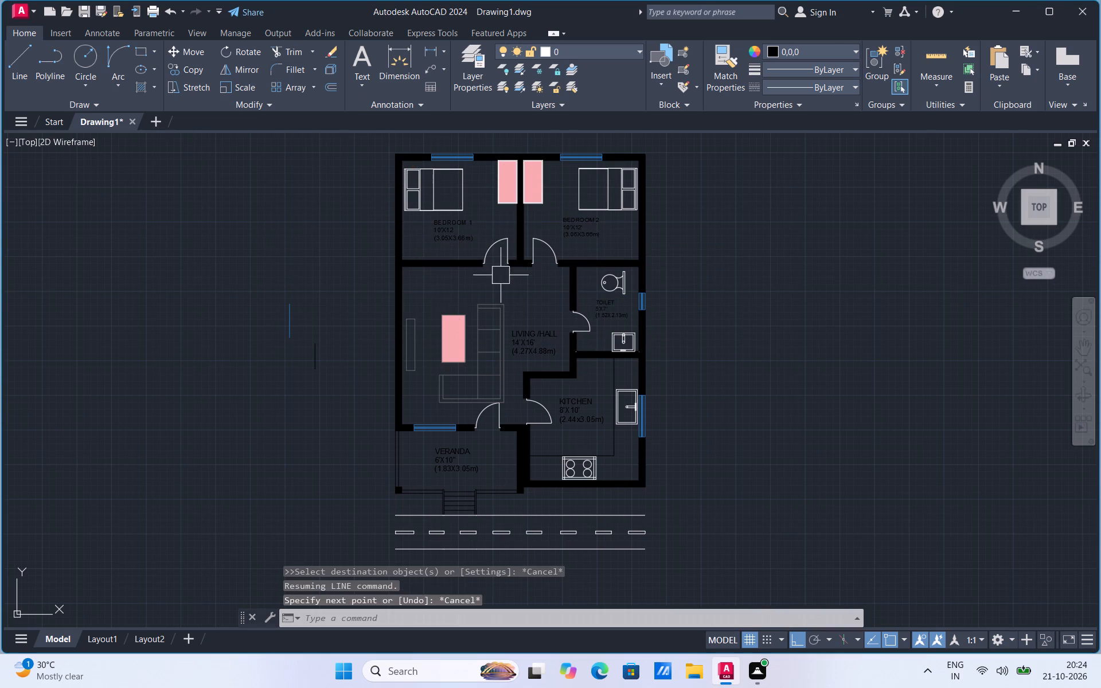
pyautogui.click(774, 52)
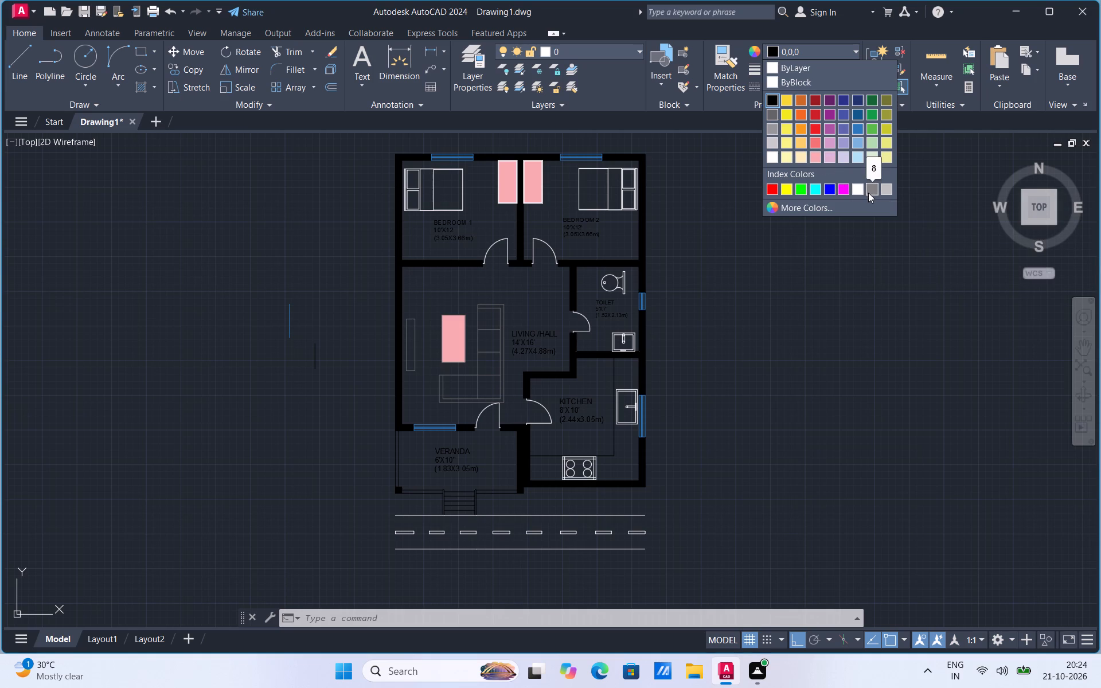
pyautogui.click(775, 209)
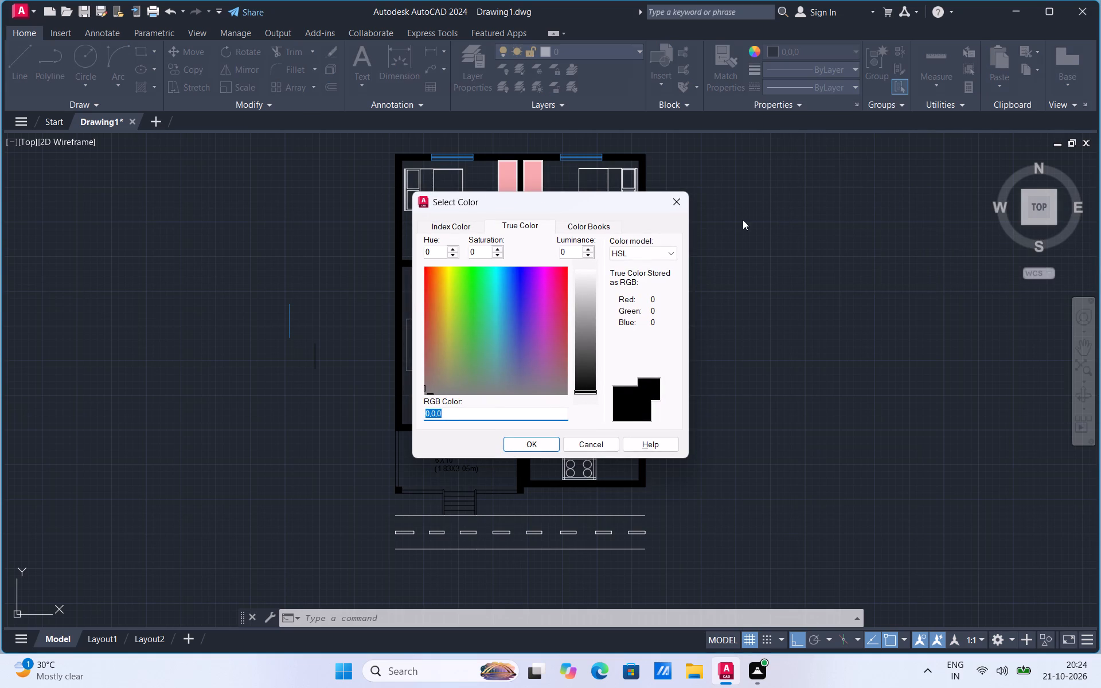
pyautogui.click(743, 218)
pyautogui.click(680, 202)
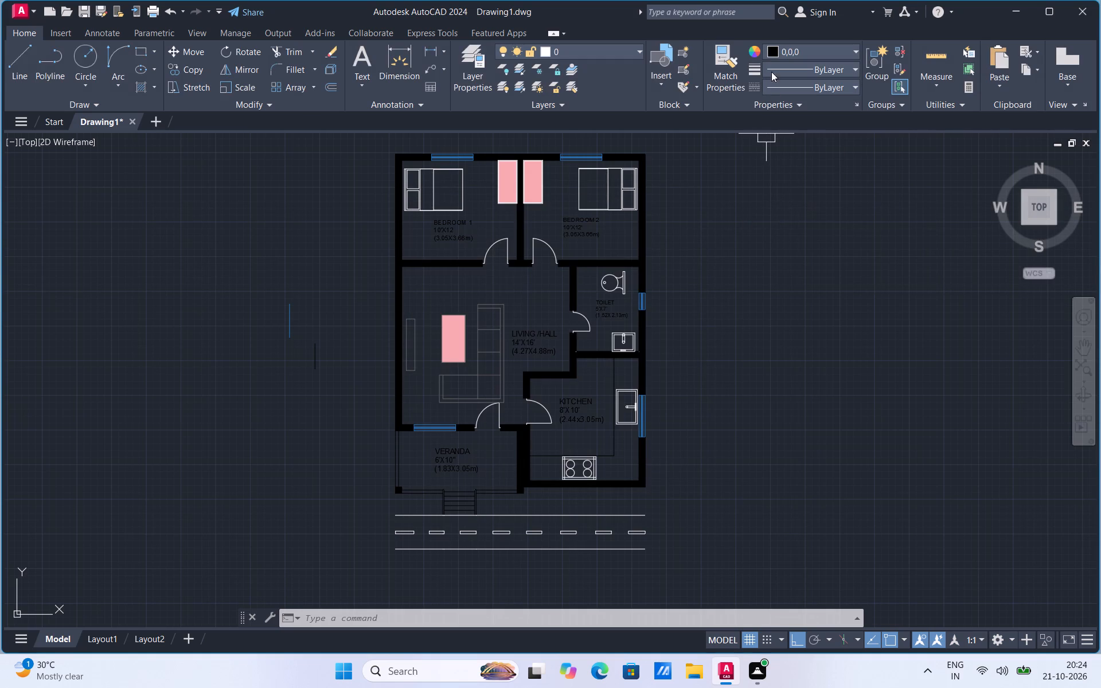
# Set the current colour to light blue 122,175,223 and draw a short vertical sample line west of the existing sample lines.
pyautogui.click(784, 53)
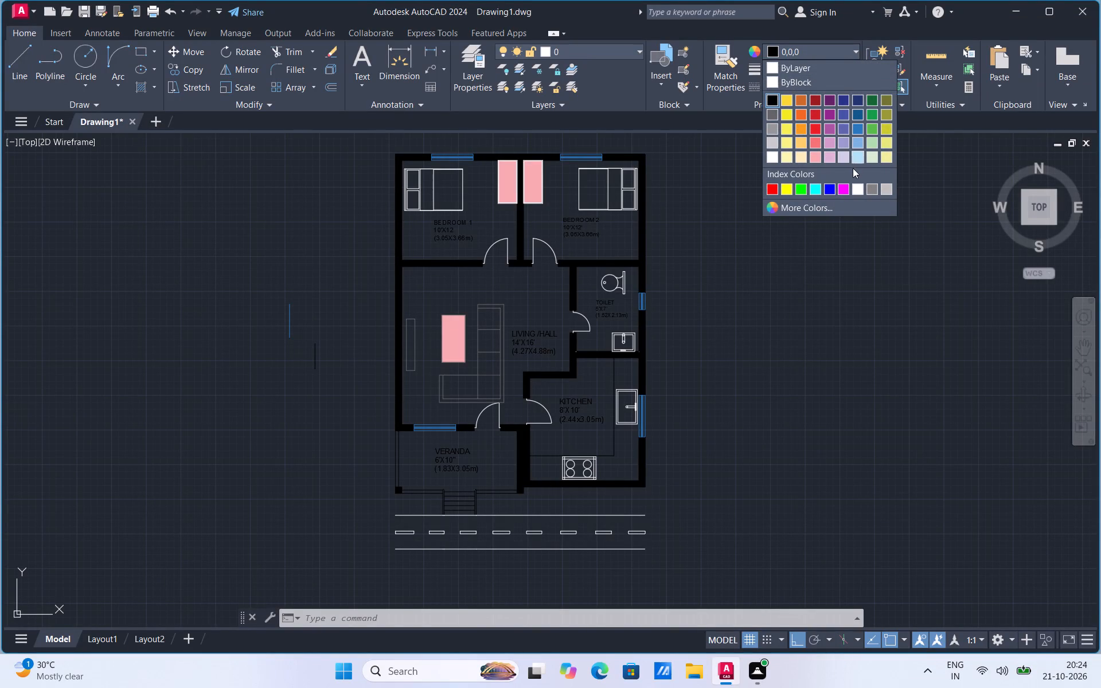
pyautogui.click(860, 144)
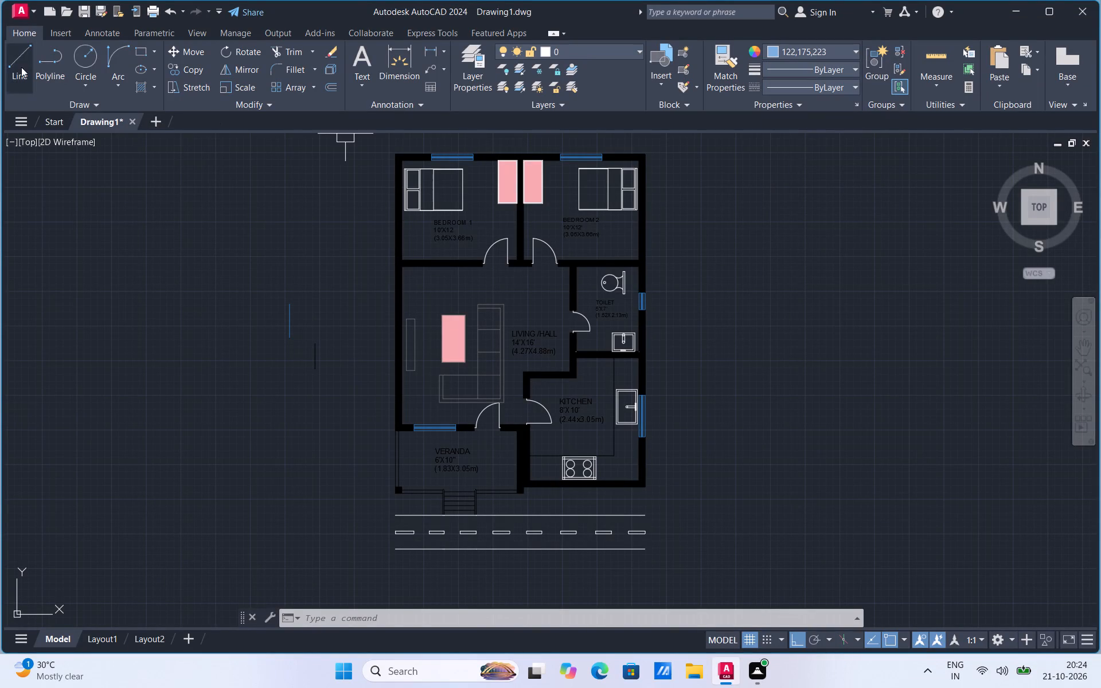
pyautogui.click(21, 67)
pyautogui.moveTo(247, 326); pyautogui.dragTo(240, 307)
pyautogui.click(241, 295)
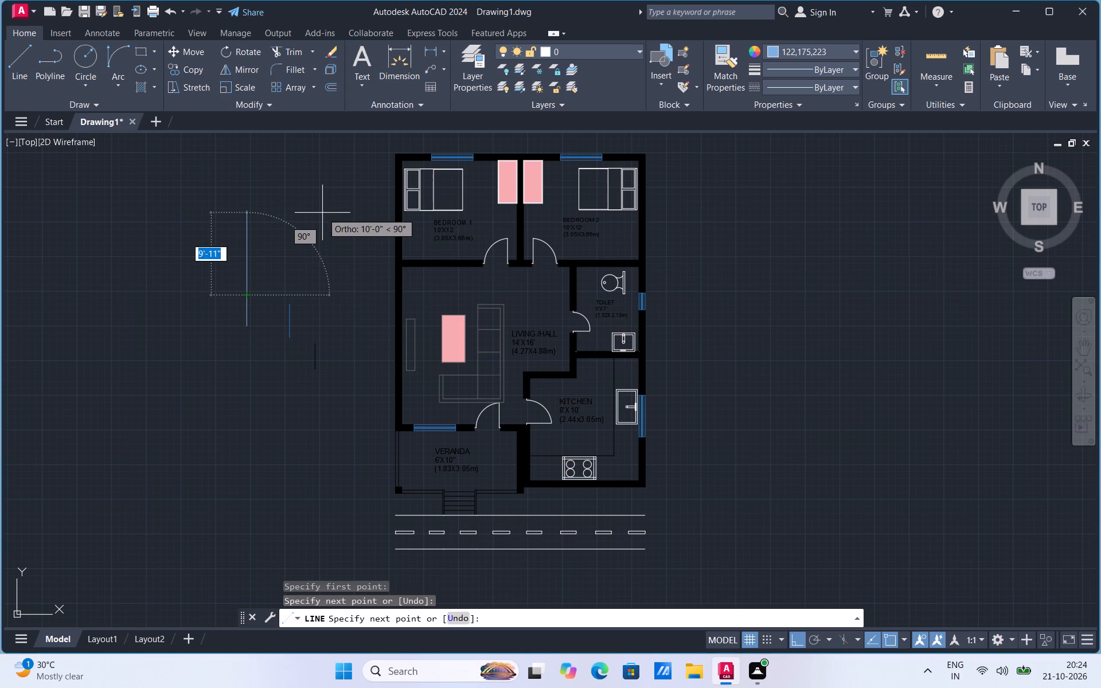
pyautogui.press('Escape')
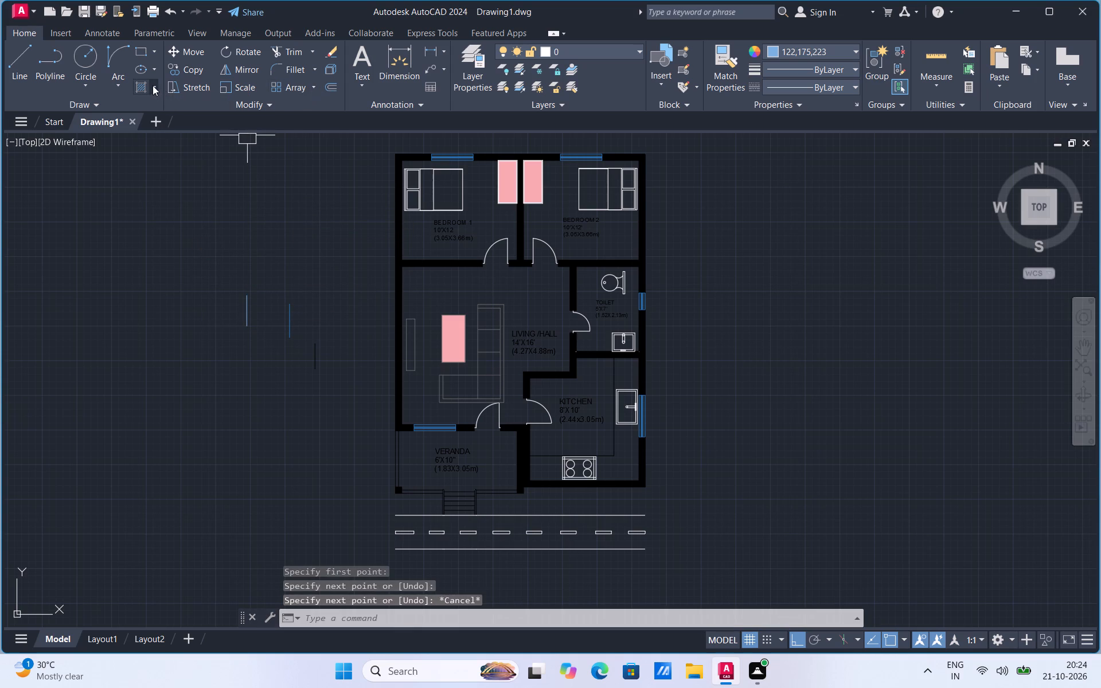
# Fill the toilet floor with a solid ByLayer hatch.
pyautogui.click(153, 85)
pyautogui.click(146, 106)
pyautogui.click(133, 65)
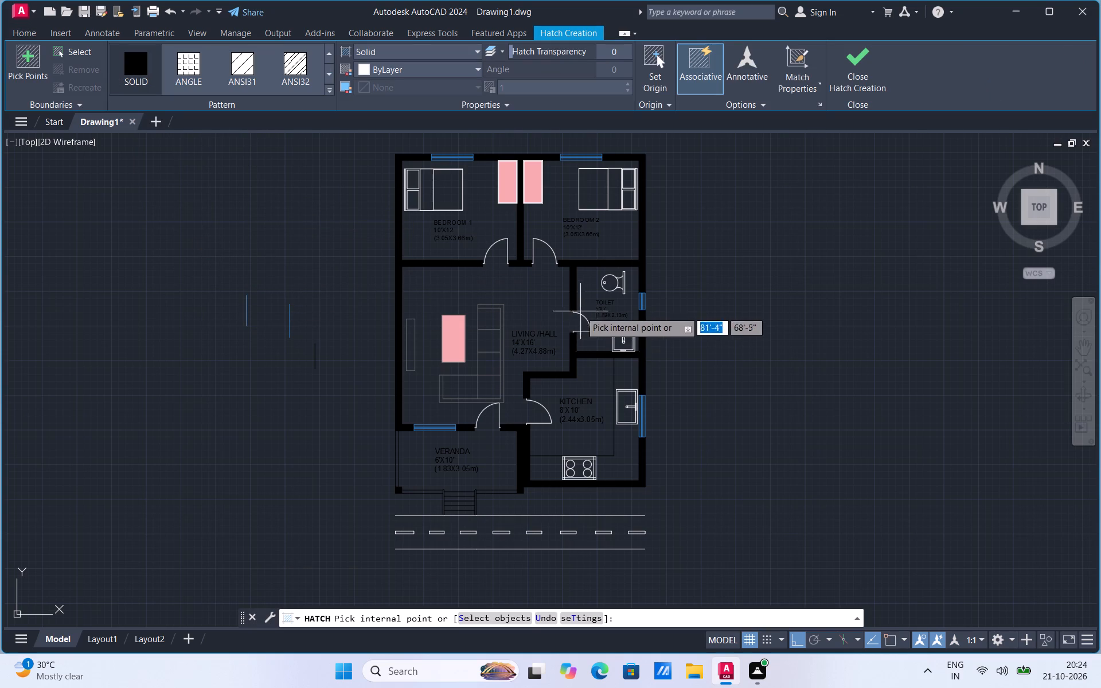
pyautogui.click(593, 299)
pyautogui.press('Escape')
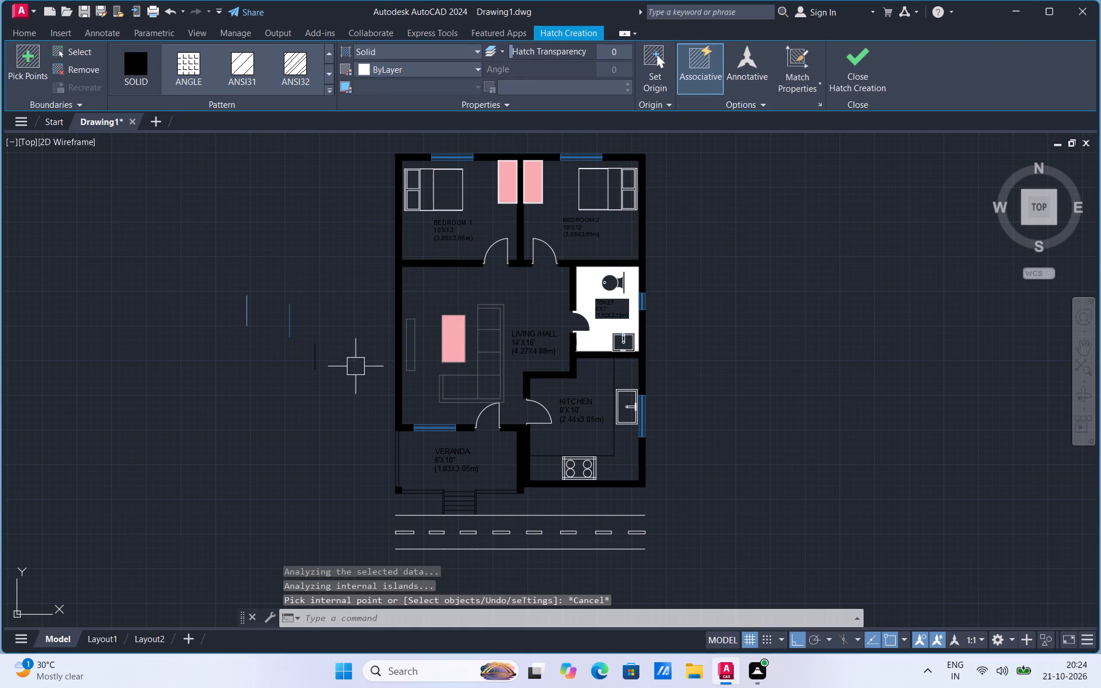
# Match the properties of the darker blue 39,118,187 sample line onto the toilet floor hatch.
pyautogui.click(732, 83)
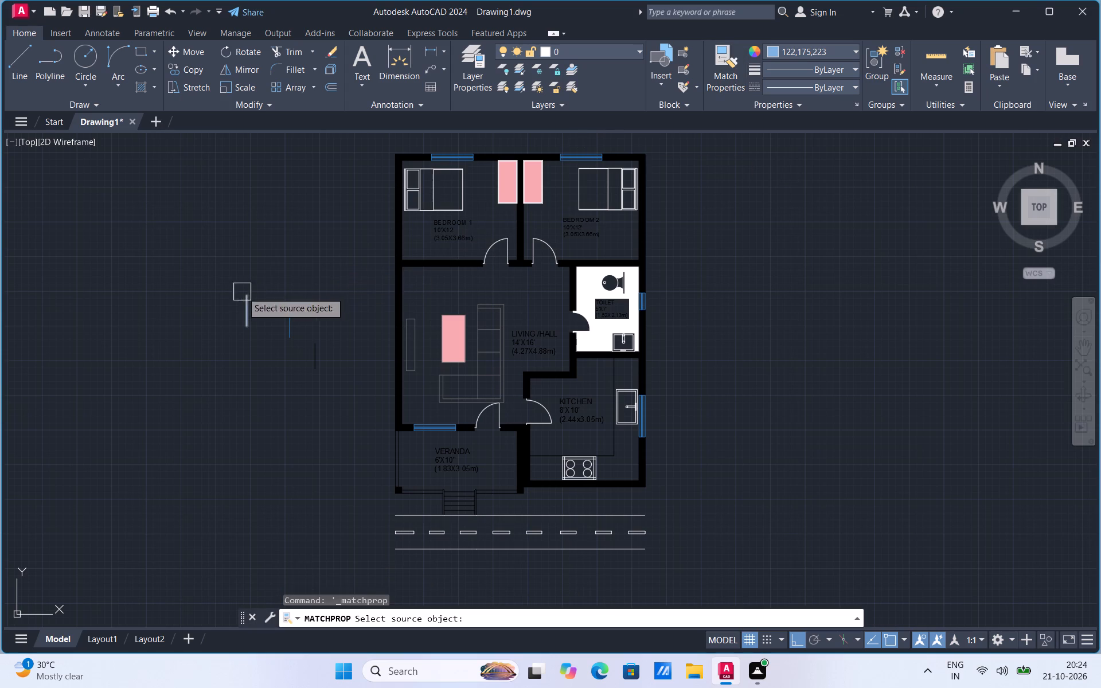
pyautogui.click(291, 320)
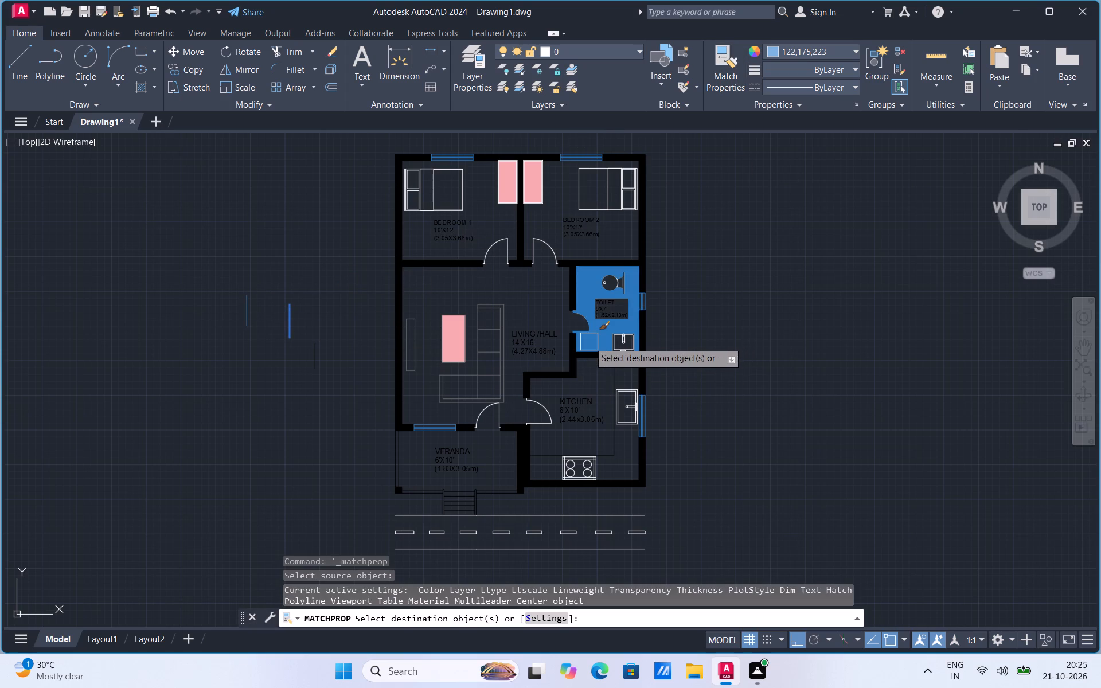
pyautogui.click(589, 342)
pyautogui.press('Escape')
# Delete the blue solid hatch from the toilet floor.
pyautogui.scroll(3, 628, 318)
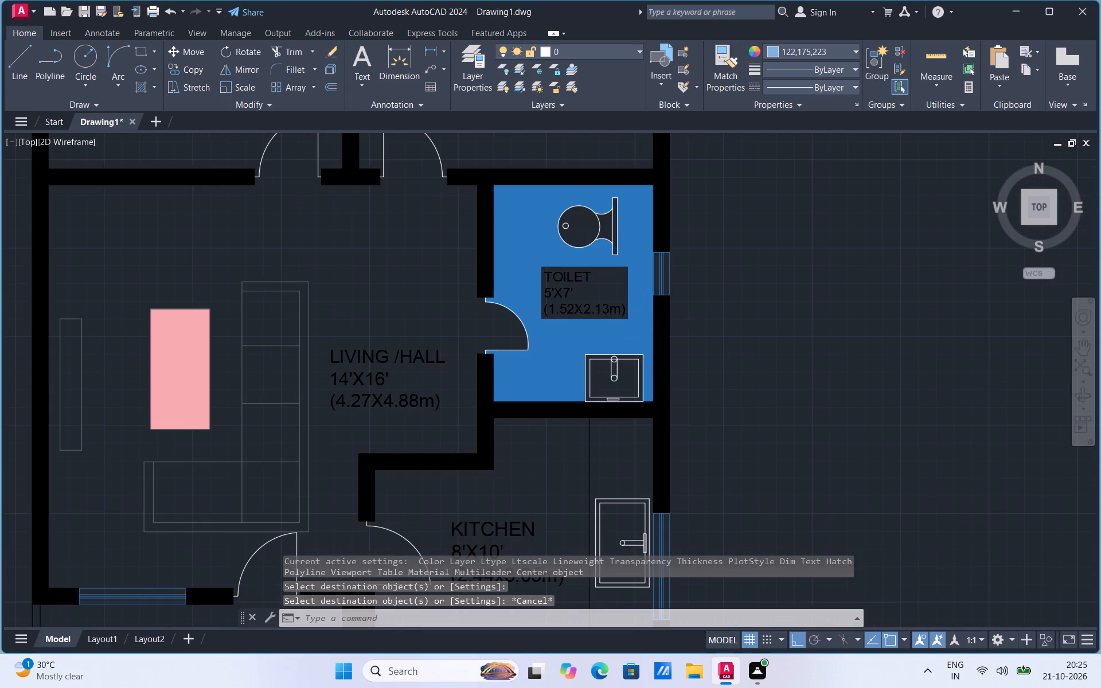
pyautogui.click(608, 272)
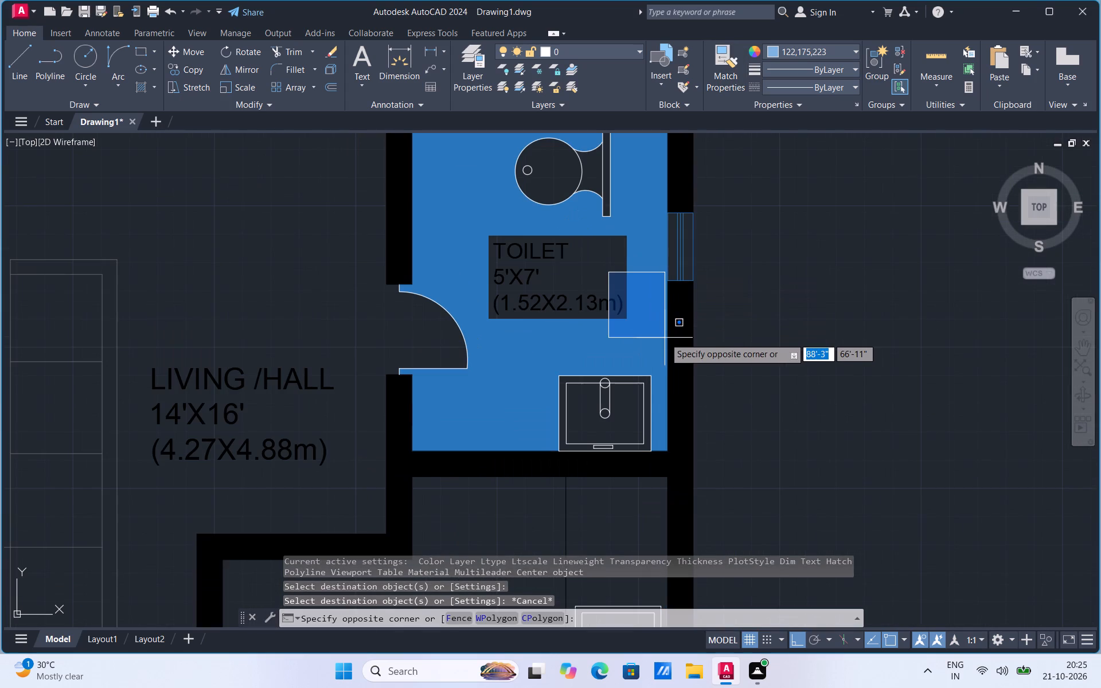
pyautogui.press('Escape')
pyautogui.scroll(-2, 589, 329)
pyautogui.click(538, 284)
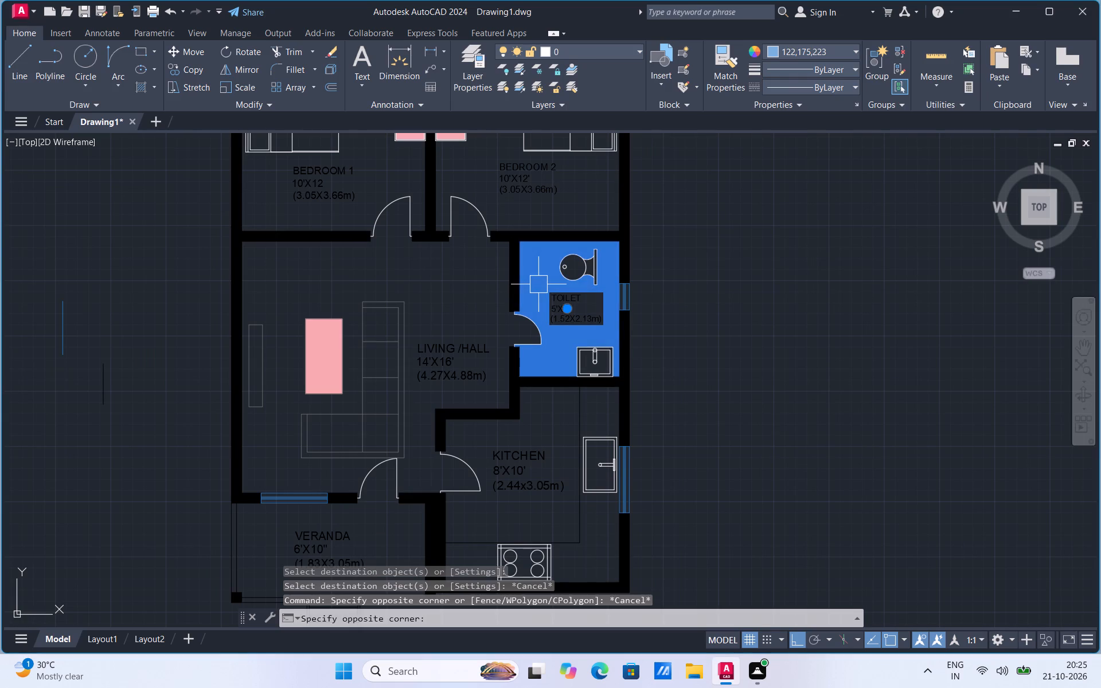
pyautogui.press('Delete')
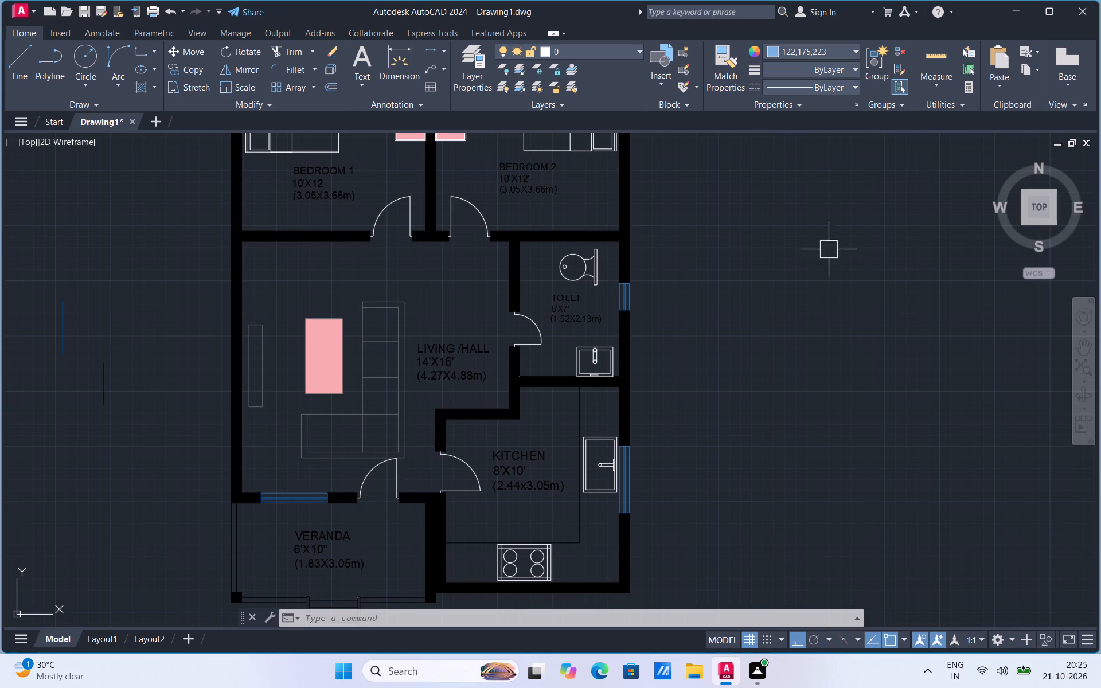
# Set the current colour to dark grey 99,100,102 and draw a short vertical sample line just north of the black sample line.
pyautogui.click(772, 53)
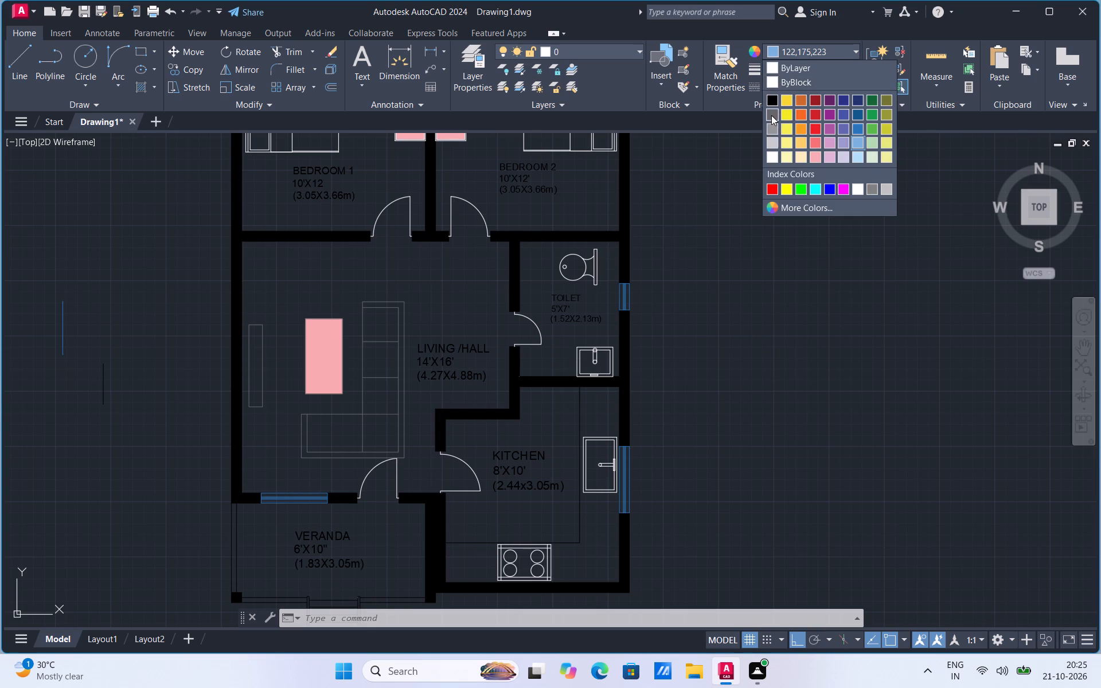
pyautogui.click(771, 115)
pyautogui.click(11, 56)
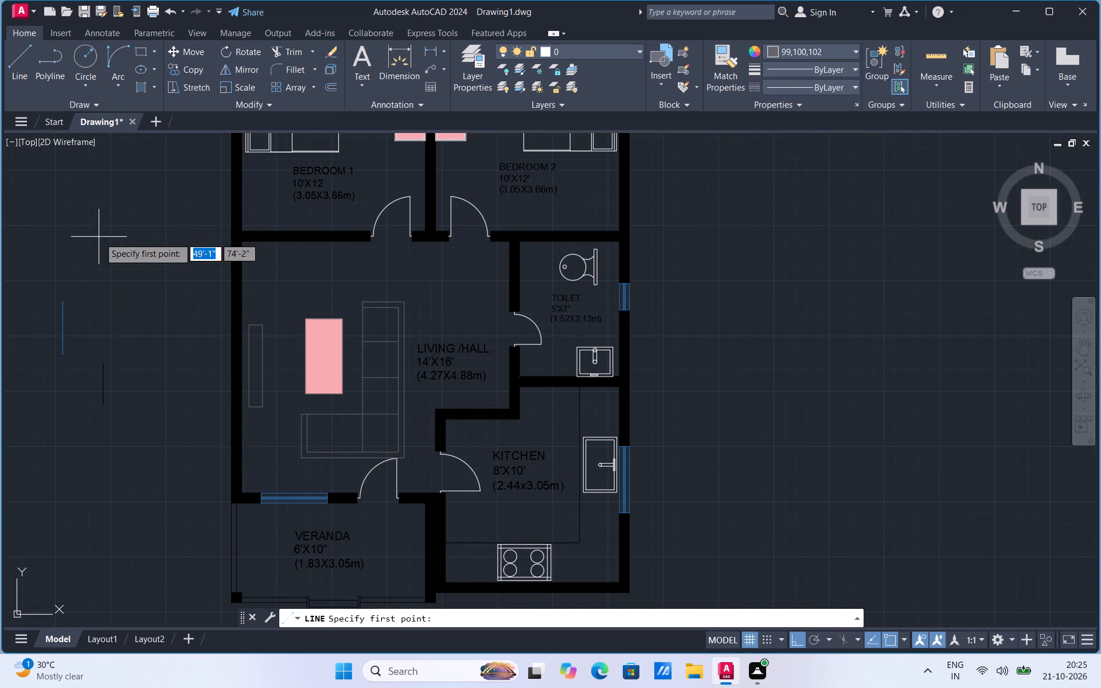
pyautogui.moveTo(104, 324); pyautogui.dragTo(104, 319)
pyautogui.click(110, 285)
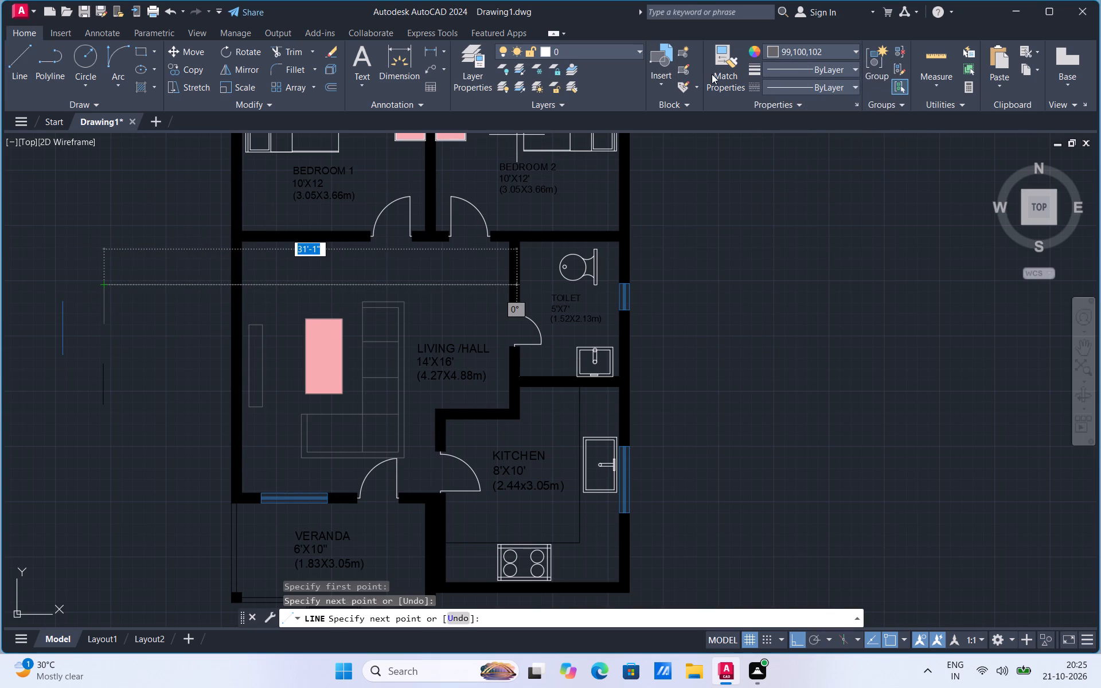
# Match the dark grey sample line's properties onto both bedroom doors, both beds, and the toilet, kitchen and entrance doors.
pyautogui.click(724, 80)
pyautogui.click(111, 299)
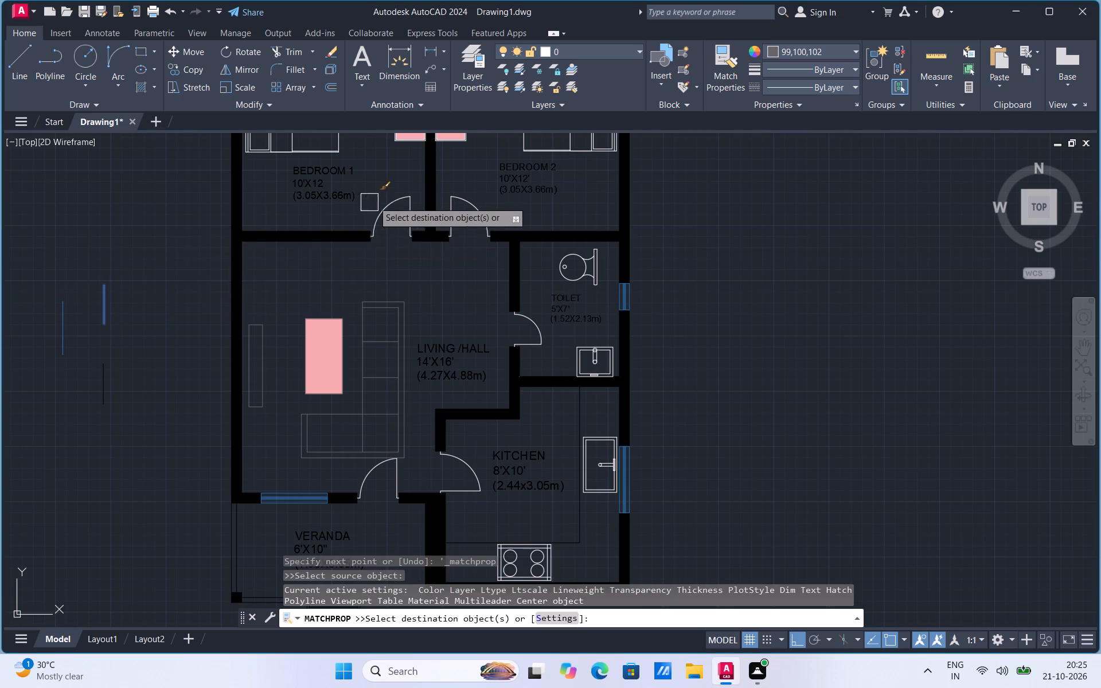
pyautogui.click(405, 196)
pyautogui.click(473, 206)
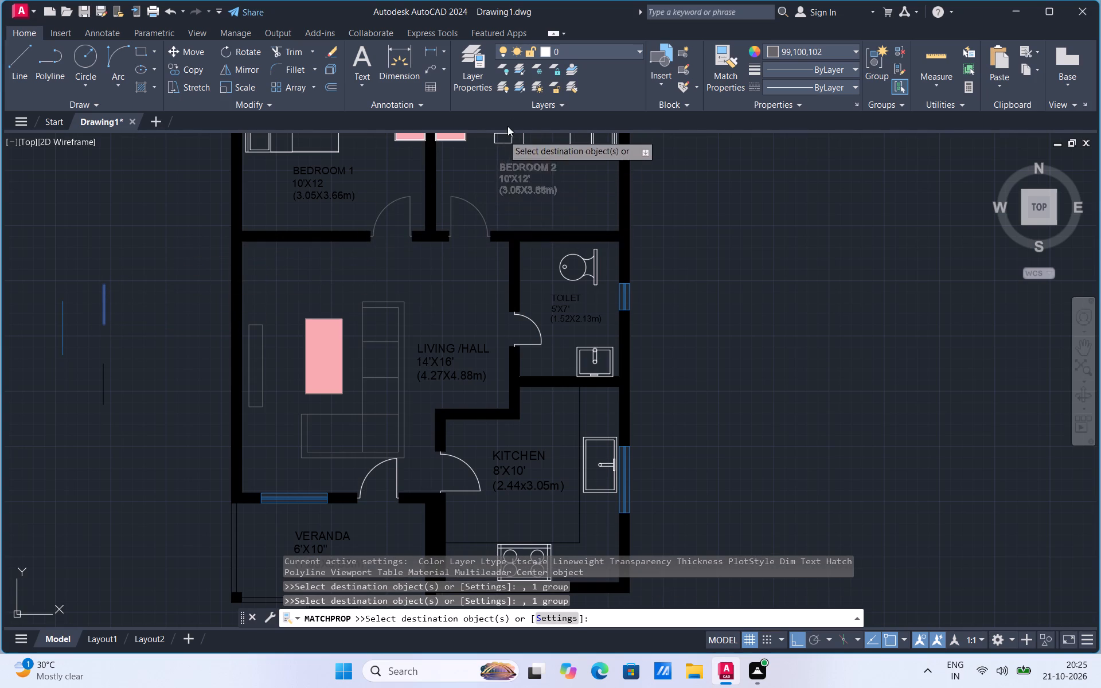
pyautogui.click(531, 150)
pyautogui.click(333, 153)
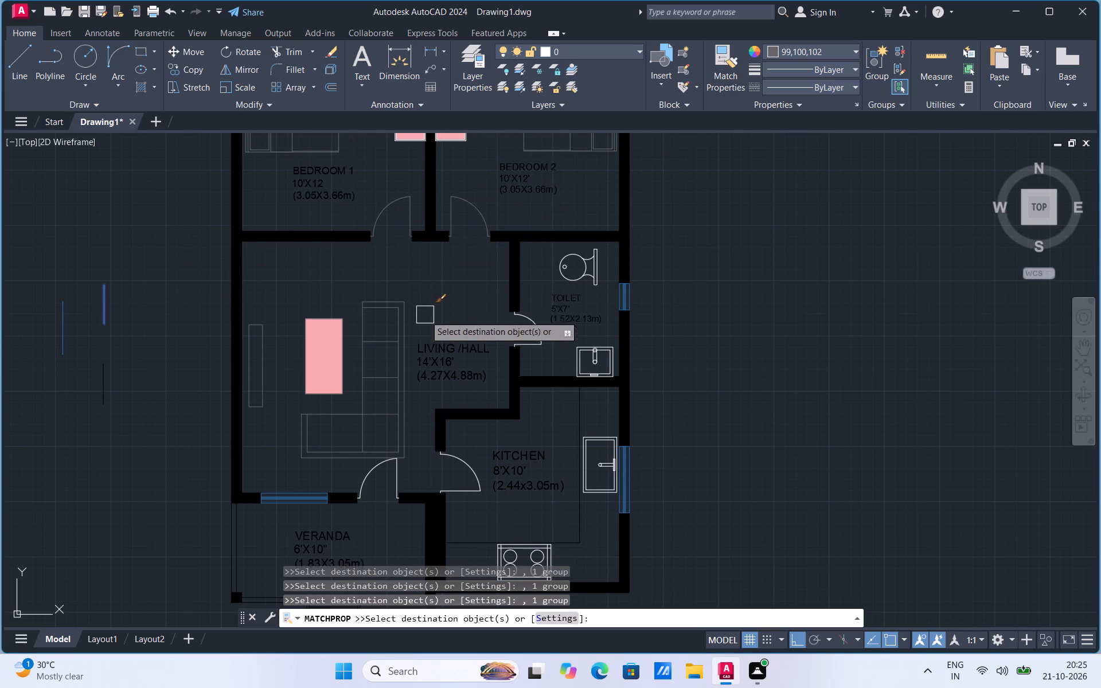
pyautogui.click(572, 277)
pyautogui.click(532, 323)
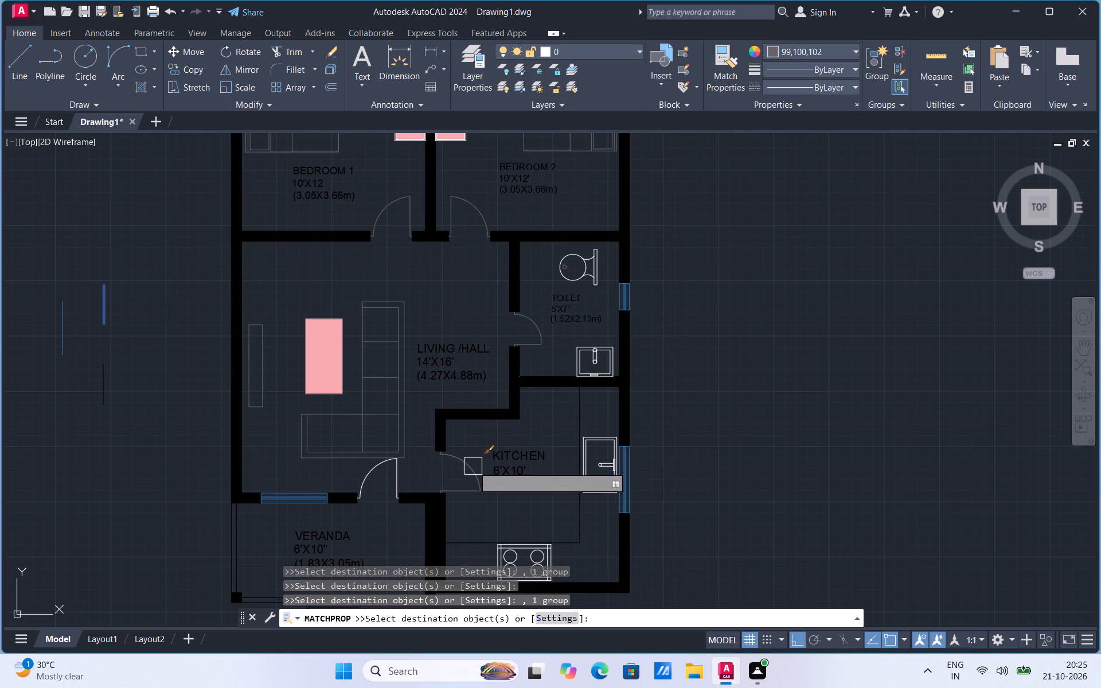
pyautogui.click(473, 466)
pyautogui.click(403, 476)
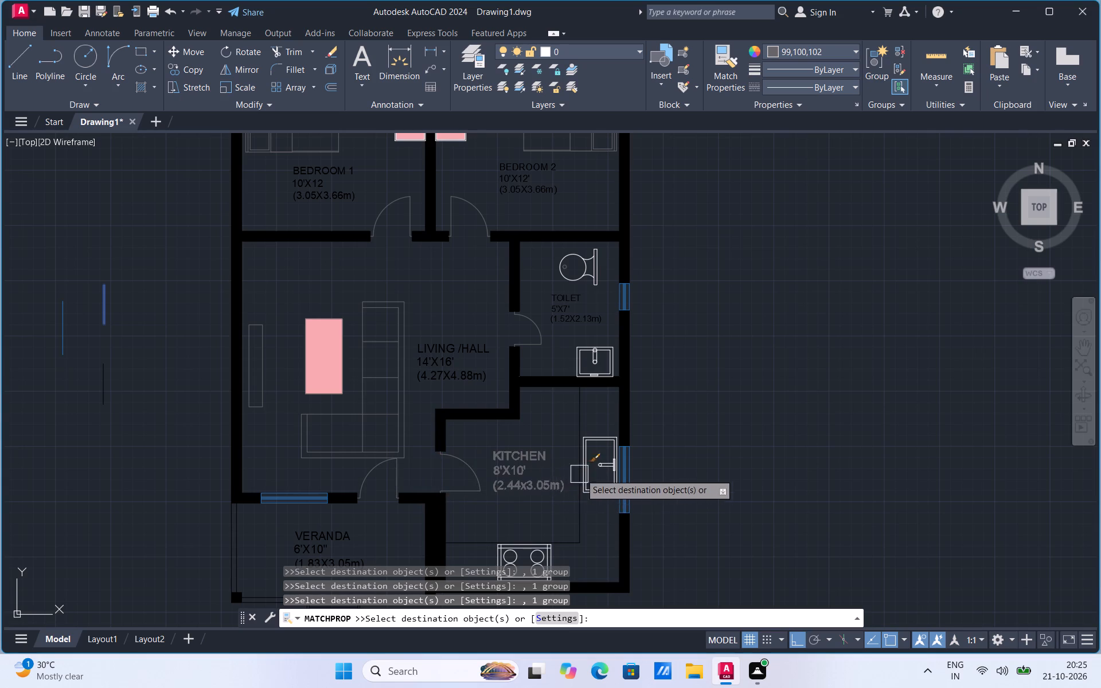
# Match the dark grey properties onto the toilet seat's bowl circles, connecting arcs and cistern.
pyautogui.scroll(2, 533, 567)
pyautogui.scroll(3, 584, 259)
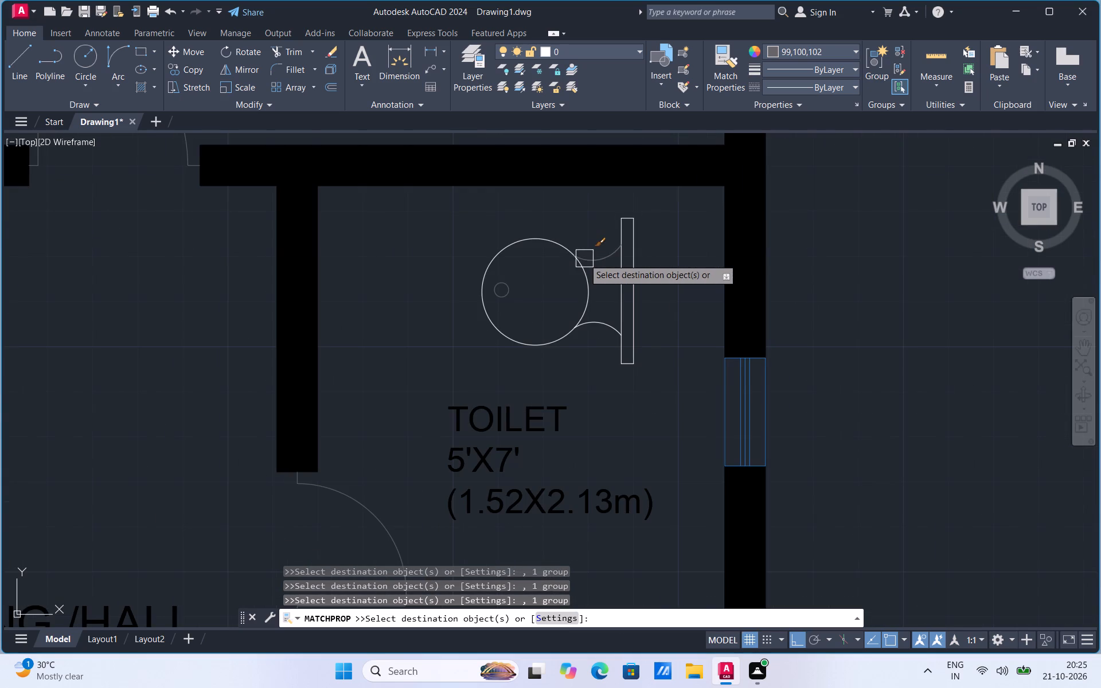
pyautogui.click(577, 249)
pyautogui.click(600, 304)
pyautogui.click(556, 290)
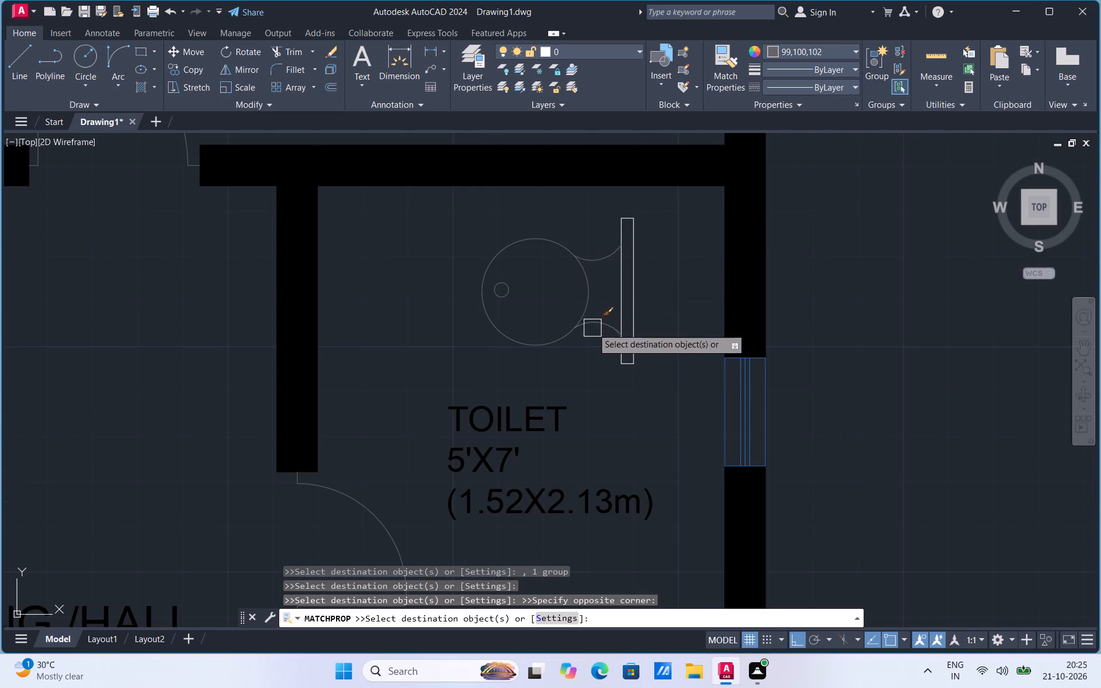
pyautogui.click(592, 328)
pyautogui.click(617, 283)
# Match the dark grey properties onto the toilet washbasin's outlines, its tap and the small rectangle along its lower edge.
pyautogui.scroll(-3, 645, 226)
pyautogui.scroll(2, 633, 362)
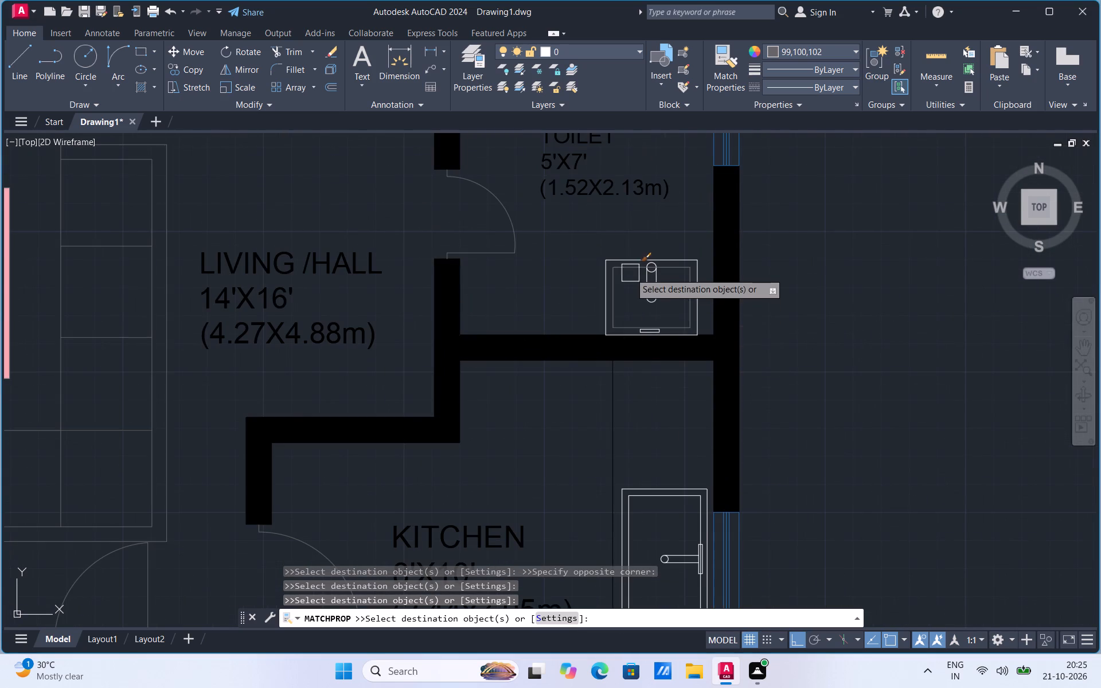
pyautogui.click(630, 273)
pyautogui.click(647, 257)
pyautogui.click(602, 282)
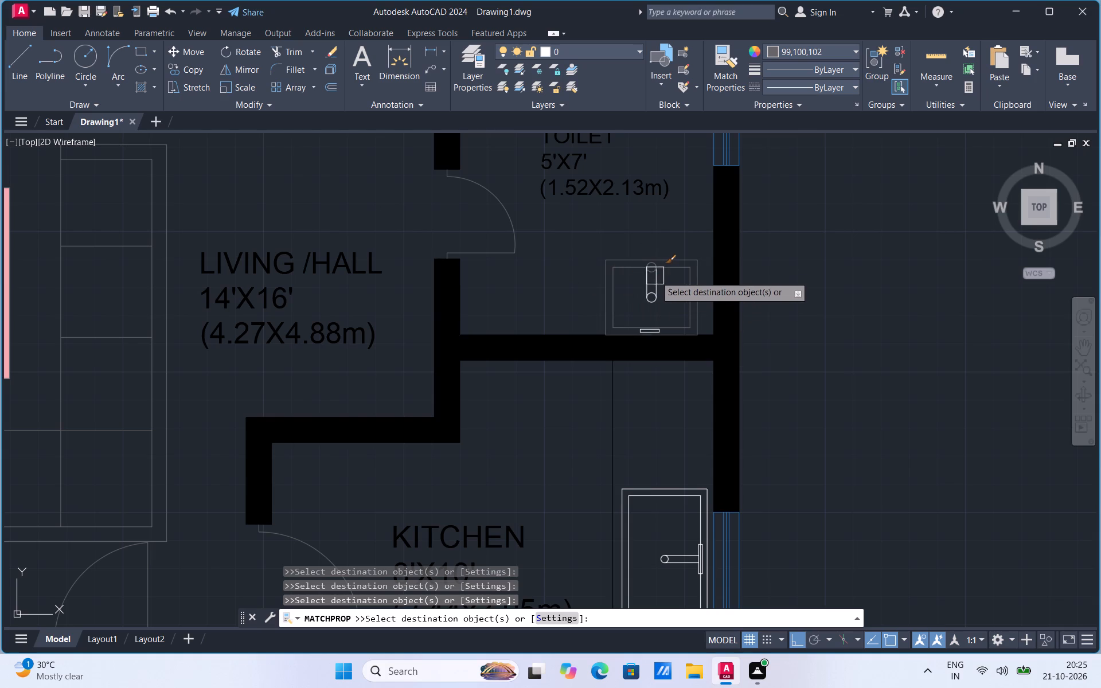
pyautogui.click(657, 283)
pyautogui.click(649, 284)
pyautogui.click(650, 293)
pyautogui.scroll(3, 655, 302)
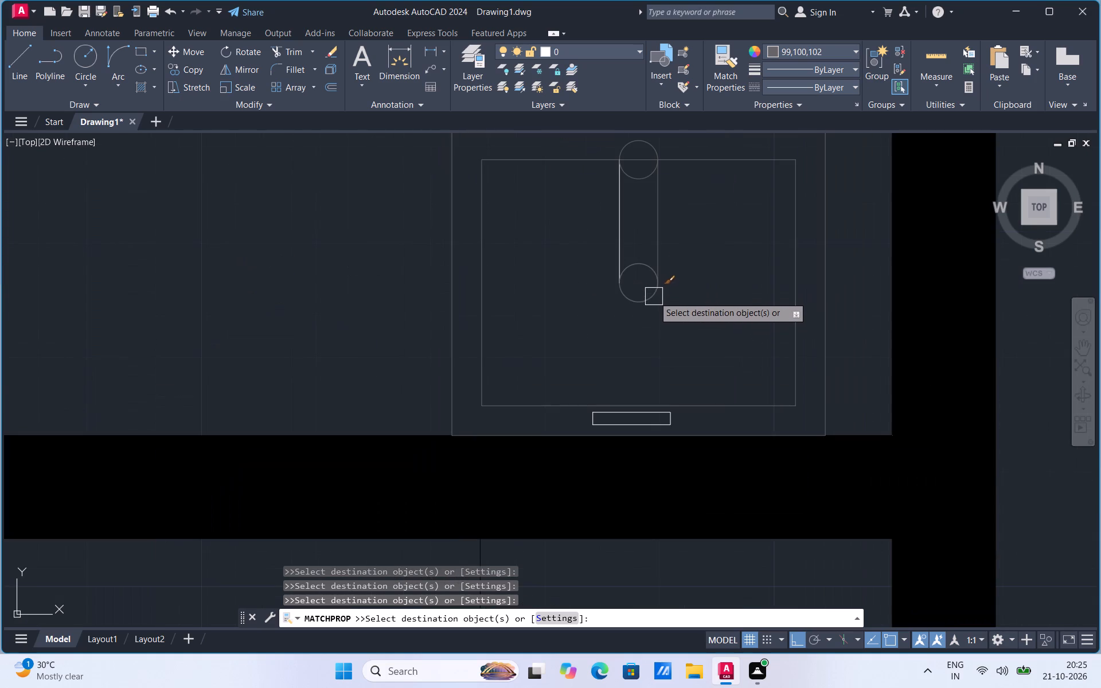
pyautogui.click(652, 293)
pyautogui.click(619, 253)
pyautogui.click(634, 412)
# Match the dark grey properties onto the kitchen sink's inner and outer outlines and its tap.
pyautogui.scroll(-4, 723, 211)
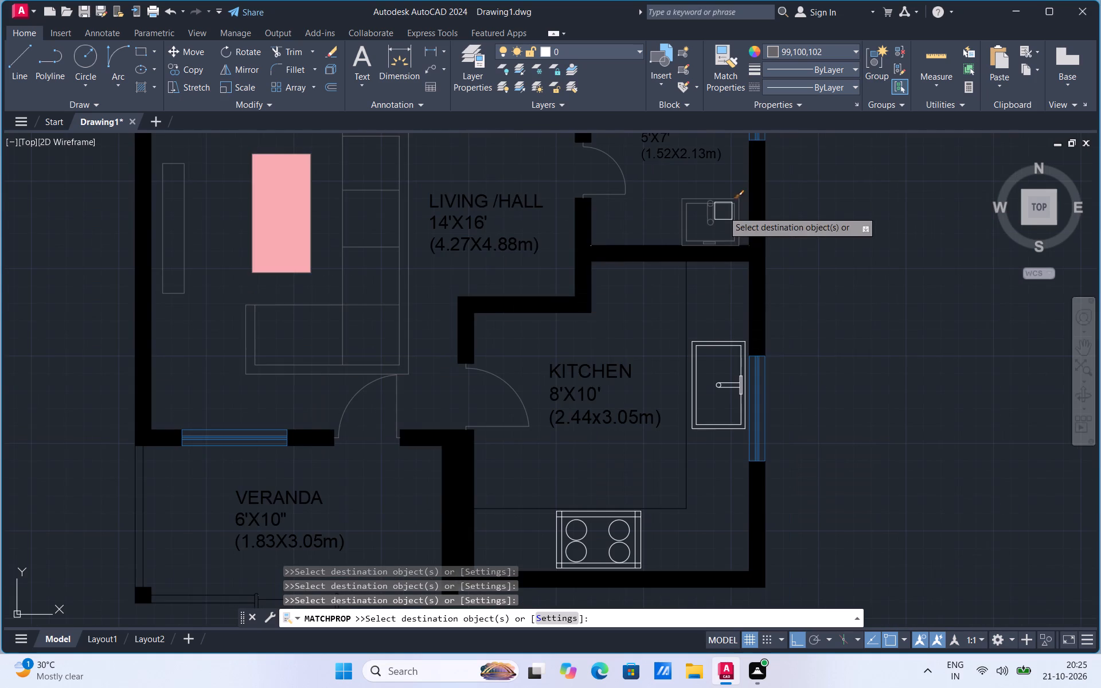
pyautogui.click(720, 338)
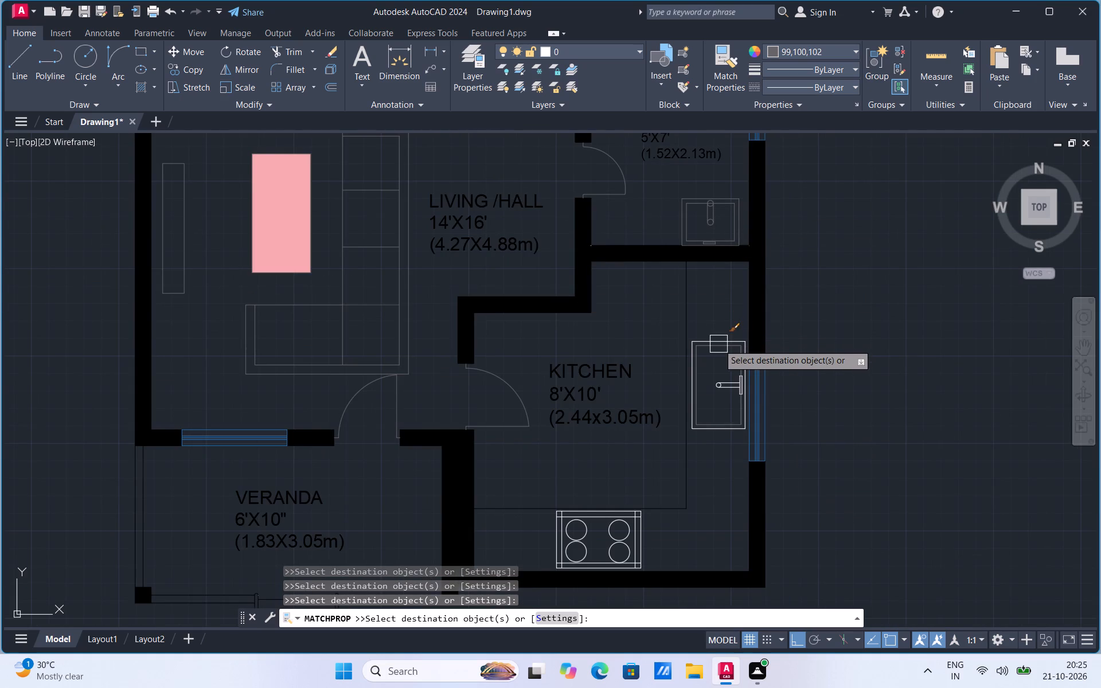
pyautogui.scroll(3, 741, 350)
pyautogui.click(727, 314)
pyautogui.click(703, 478)
pyautogui.click(701, 502)
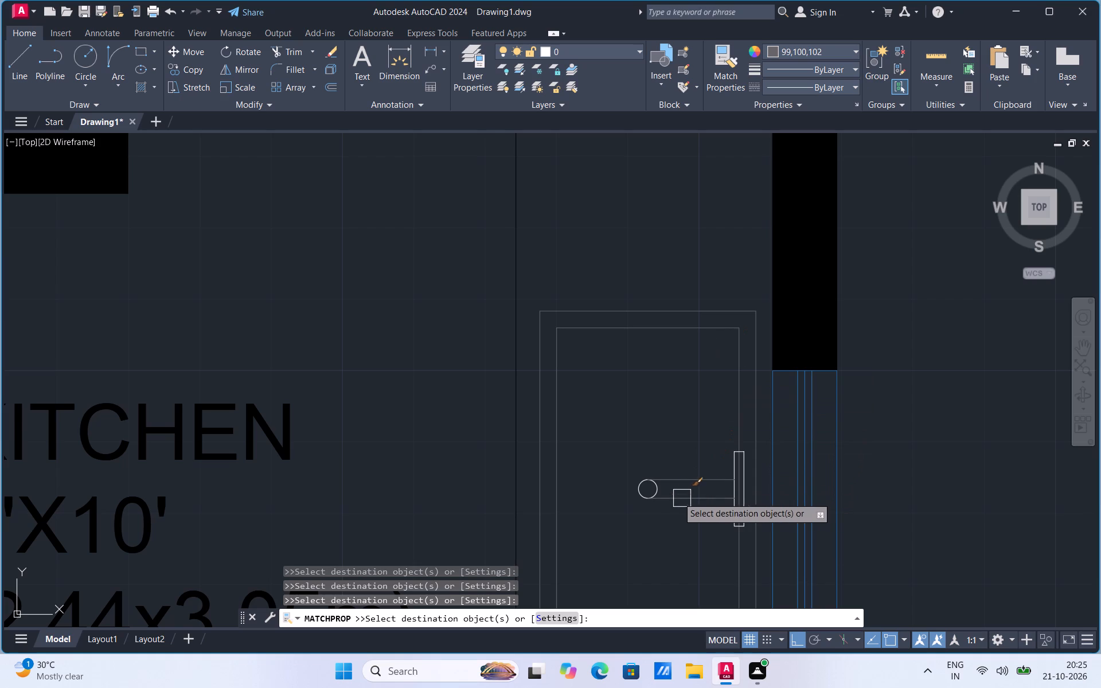
pyautogui.click(658, 489)
pyautogui.click(737, 469)
# Match the dark grey properties onto the four burner circles of the kitchen stove.
pyautogui.scroll(-3, 738, 293)
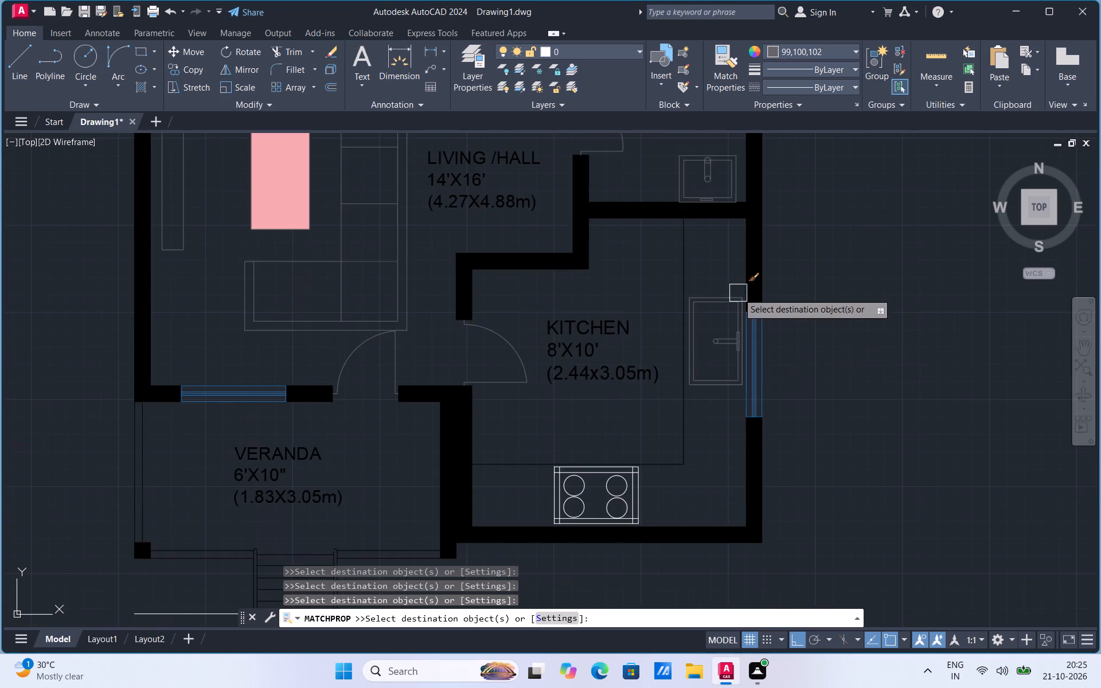
pyautogui.scroll(1, 618, 492)
pyautogui.click(610, 464)
pyautogui.click(608, 479)
pyautogui.click(563, 482)
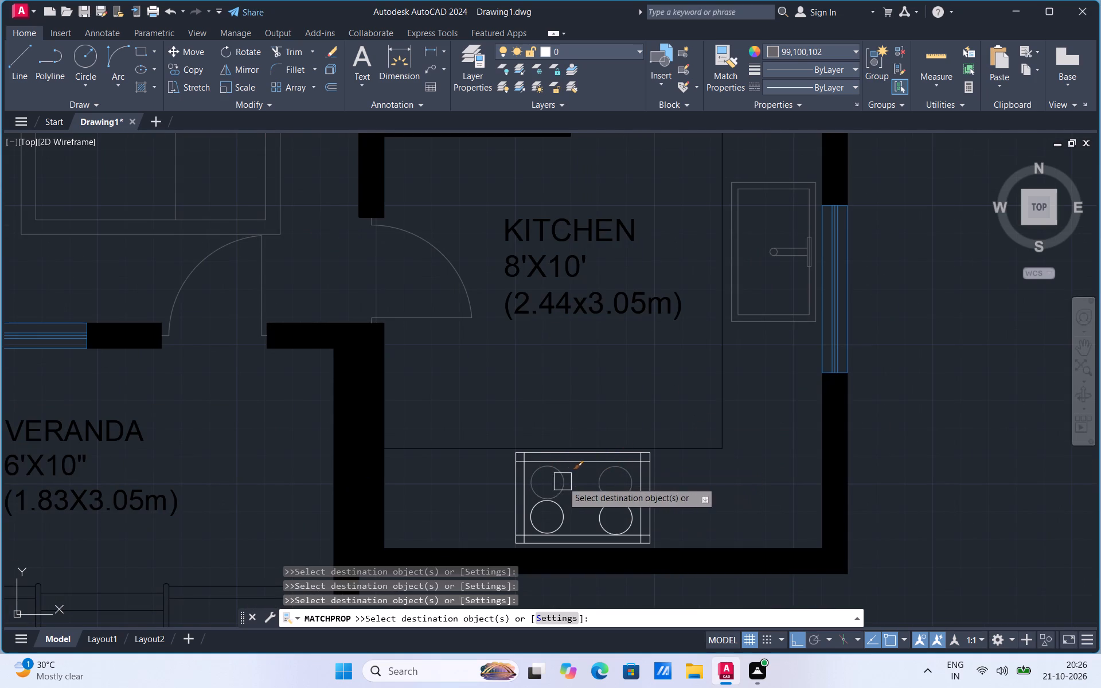
pyautogui.click(556, 509)
pyautogui.click(597, 505)
# Match the dark grey properties onto the inner and outer frame lines on all sides of the kitchen stove.
pyautogui.click(594, 462)
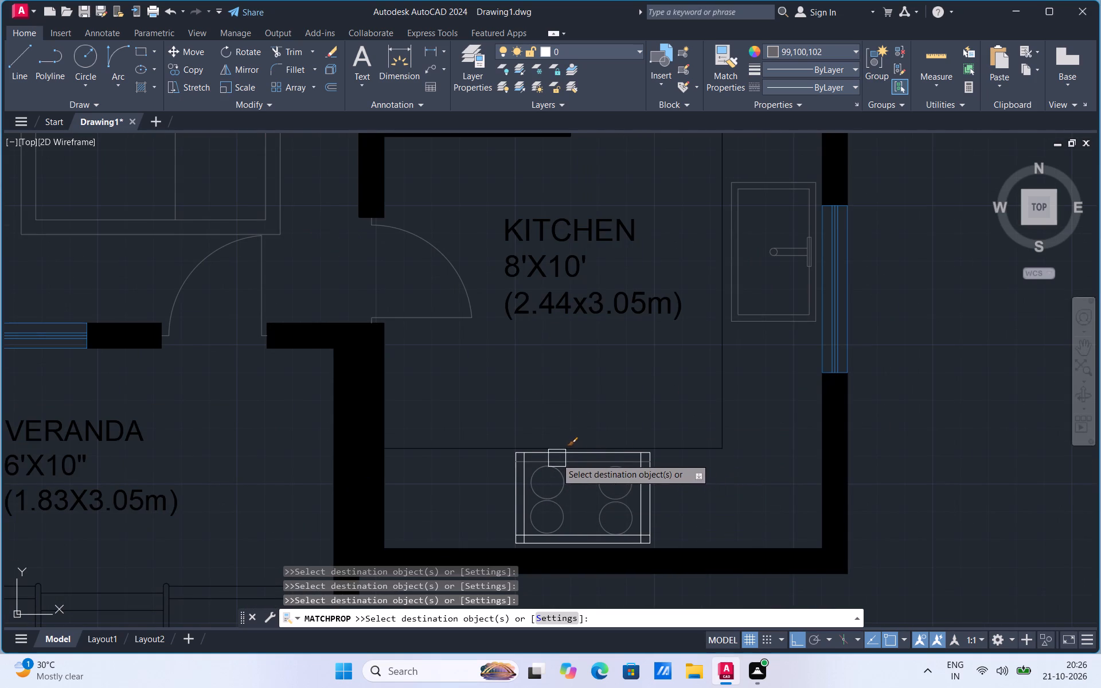
pyautogui.click(556, 458)
pyautogui.click(518, 478)
pyautogui.click(514, 492)
pyautogui.click(565, 459)
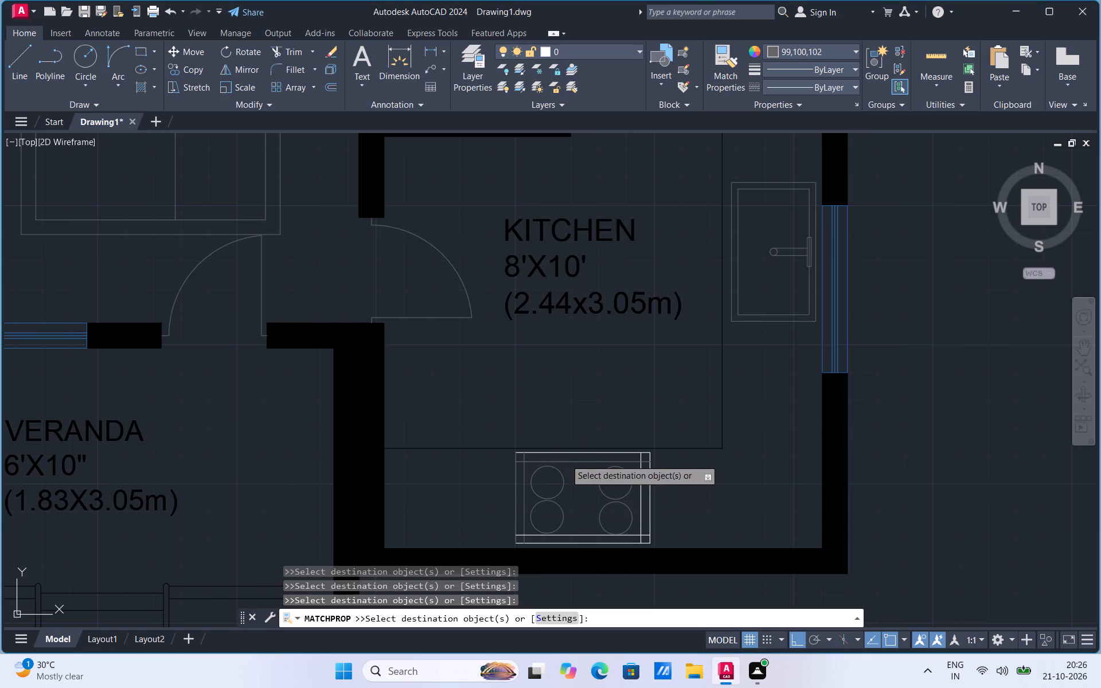
pyautogui.click(641, 495)
pyautogui.click(654, 486)
pyautogui.click(583, 528)
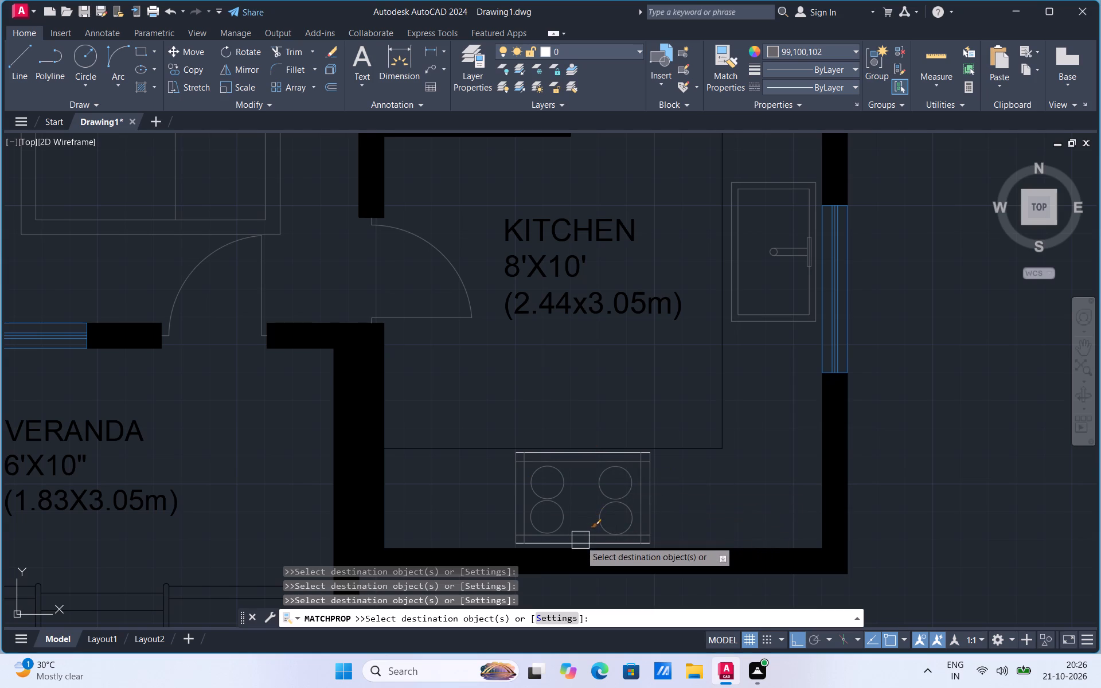
pyautogui.click(580, 541)
pyautogui.scroll(2, 586, 500)
pyautogui.click(596, 386)
pyautogui.scroll(-1, 607, 346)
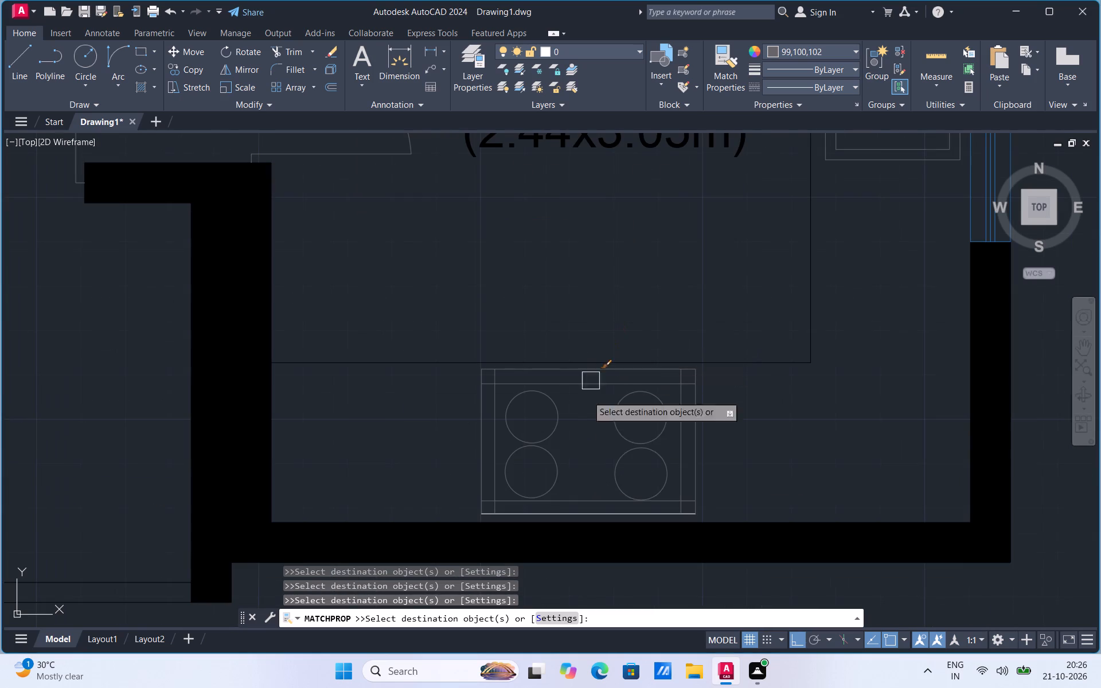
pyautogui.click(571, 517)
# Match the dark grey properties onto the long segments of both road edge lines south of the house.
pyautogui.scroll(-5, 715, 467)
pyautogui.scroll(2, 715, 467)
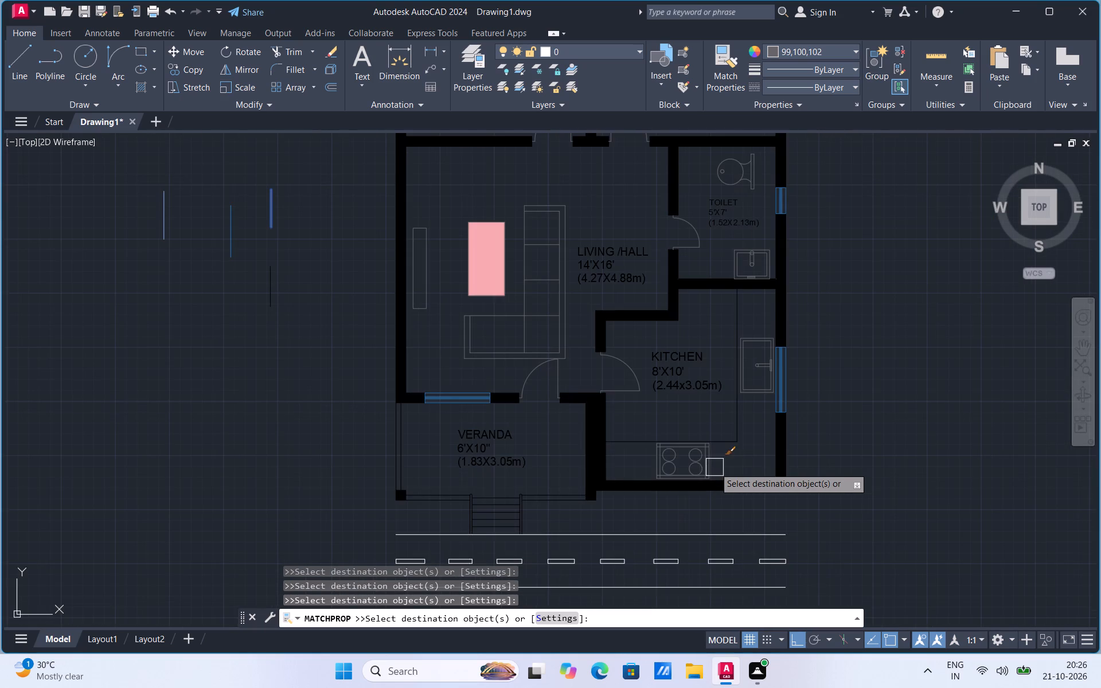
pyautogui.scroll(-2, 607, 374)
pyautogui.scroll(2, 586, 471)
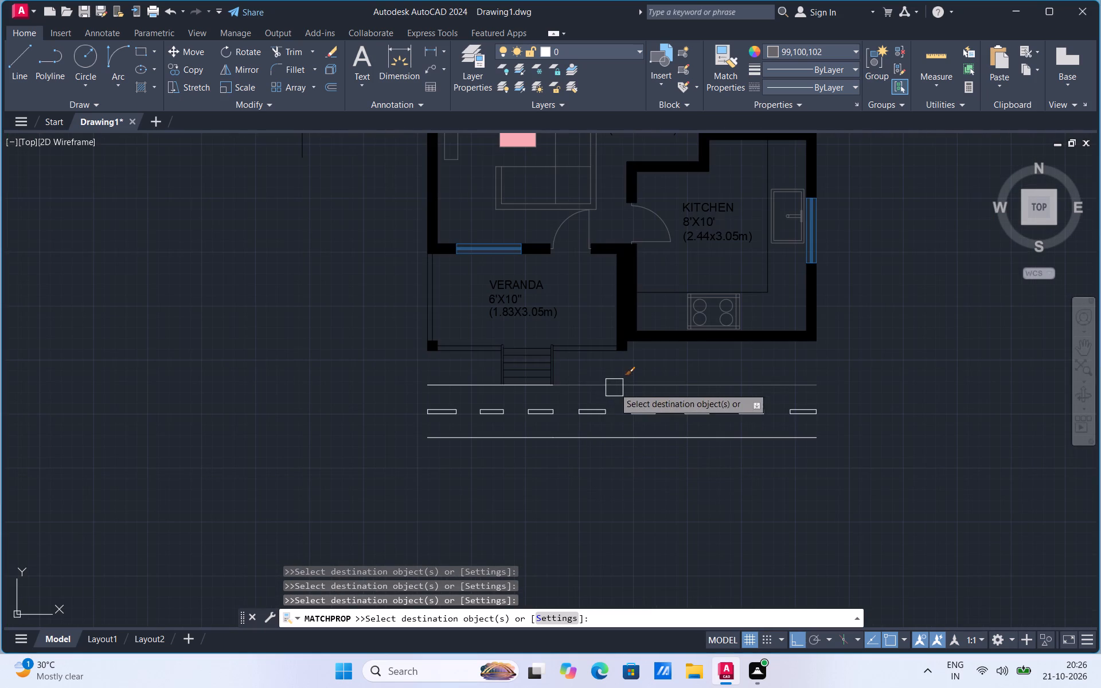
pyautogui.click(614, 388)
pyautogui.click(608, 433)
pyautogui.click(471, 386)
pyautogui.click(487, 445)
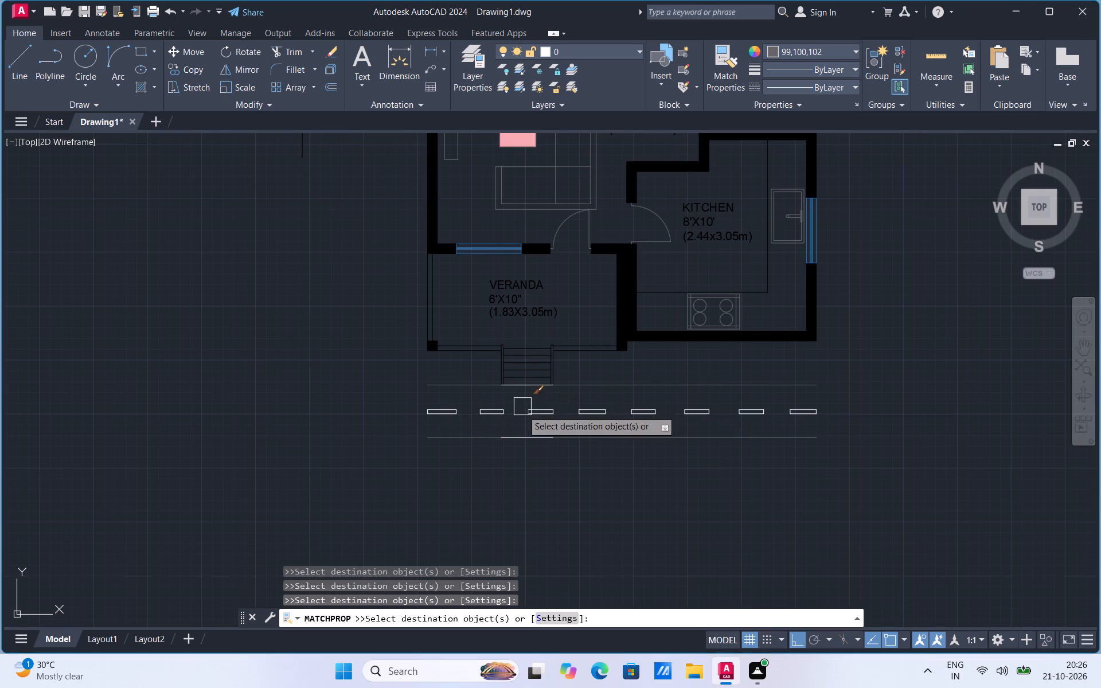
# Match the dark grey properties onto the remaining short road edge segments at and opposite the veranda steps.
pyautogui.click(518, 435)
pyautogui.scroll(2, 527, 393)
pyautogui.click(522, 378)
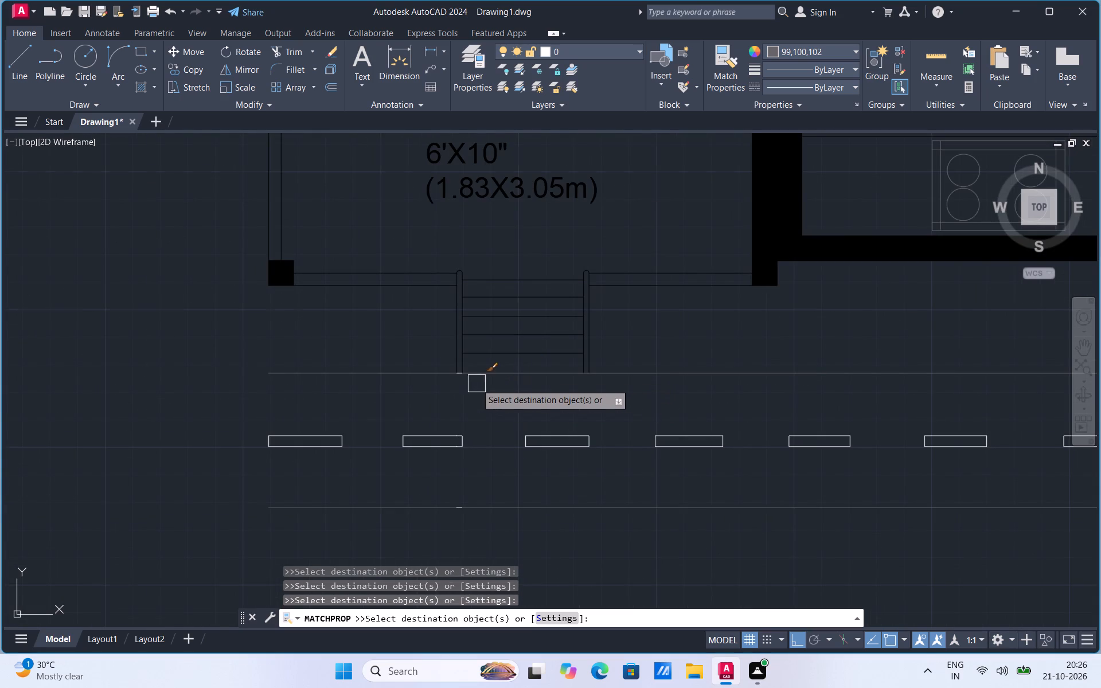
pyautogui.scroll(3, 476, 384)
pyautogui.click(404, 354)
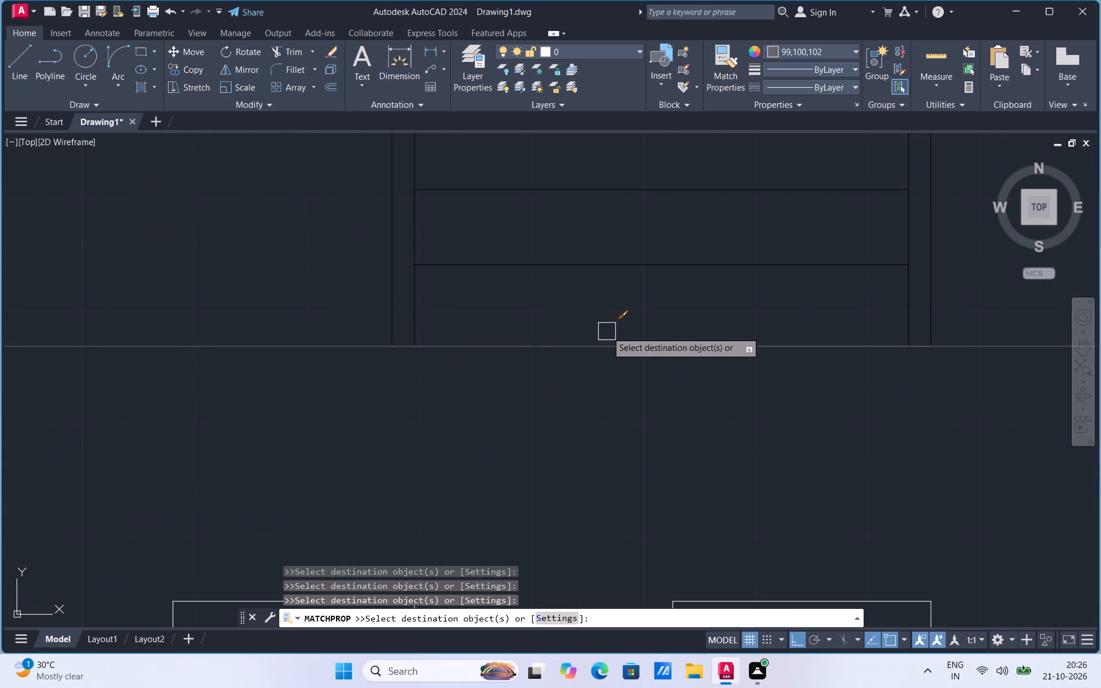
pyautogui.scroll(-2, 607, 331)
pyautogui.click(527, 555)
pyautogui.scroll(-2, 580, 473)
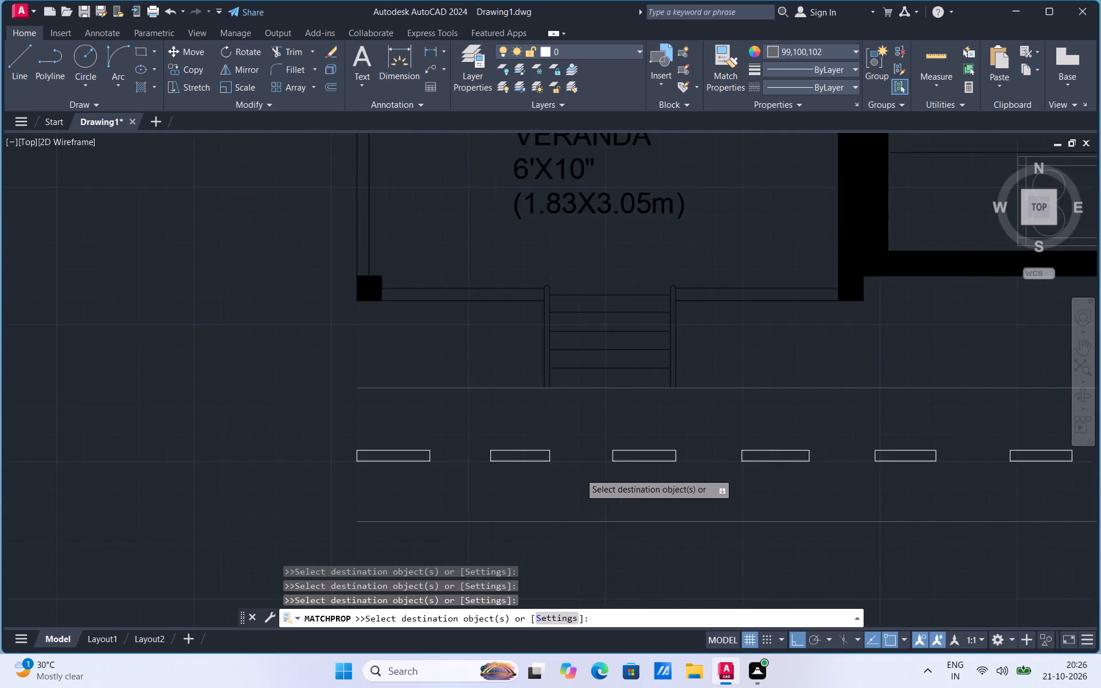
pyautogui.press('Escape')
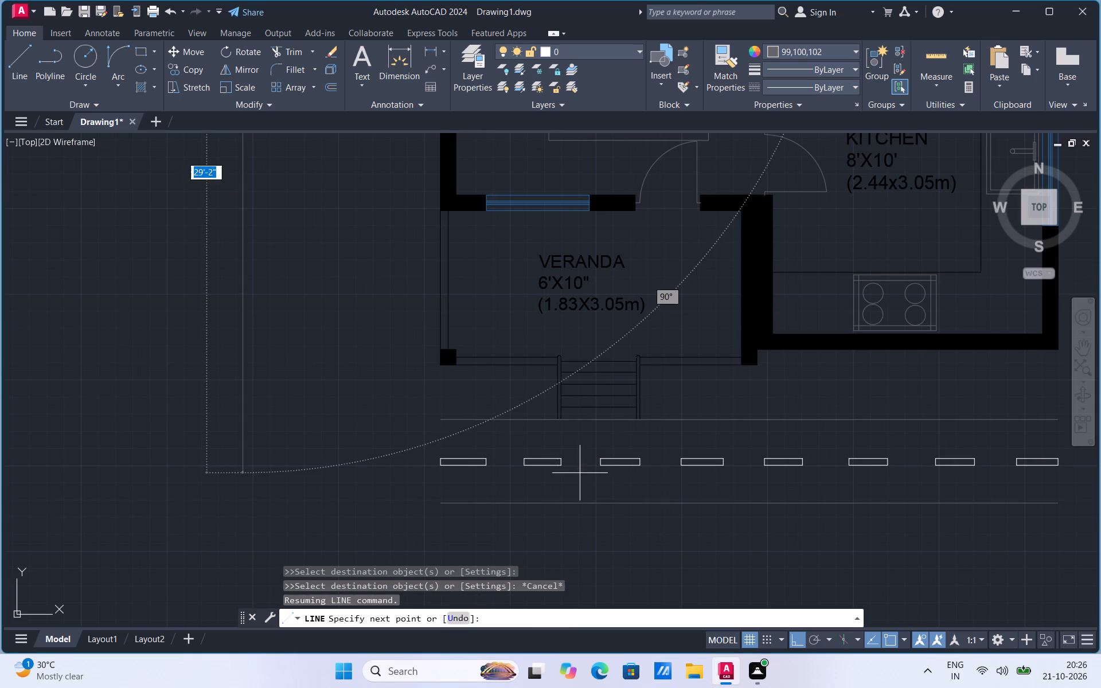
pyautogui.press('Escape')
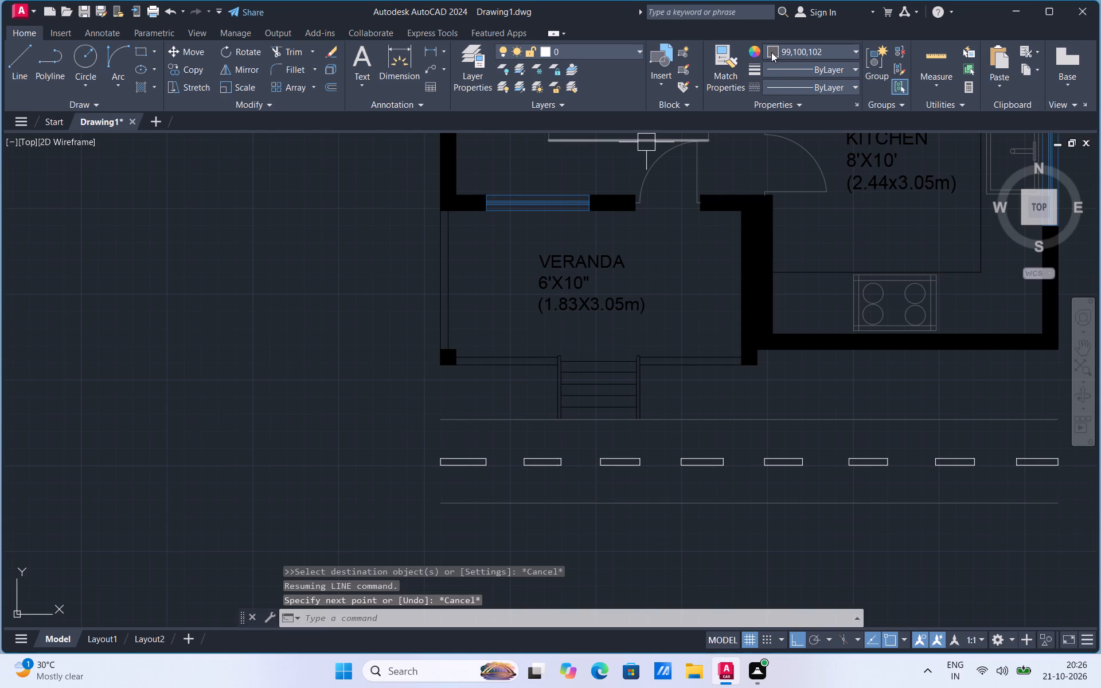
# Set the current colour to grey 147,149,152 and draw a vertical sample line about 2'-1" long west of the veranda.
pyautogui.click(771, 52)
pyautogui.click(772, 129)
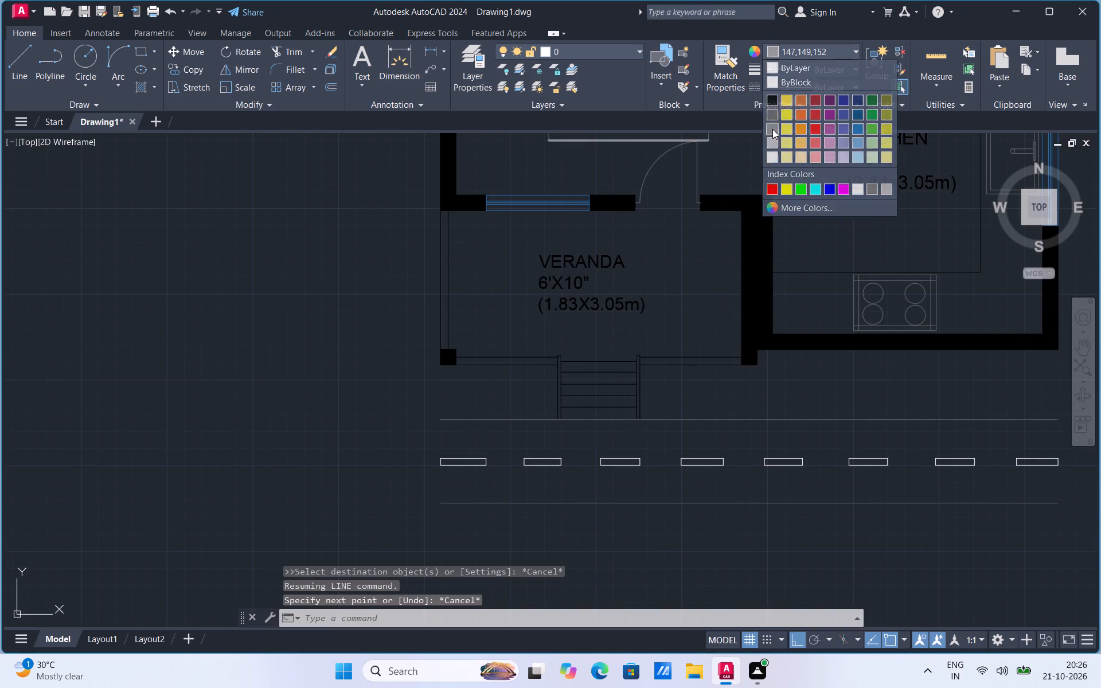
pyautogui.click(21, 80)
pyautogui.click(280, 356)
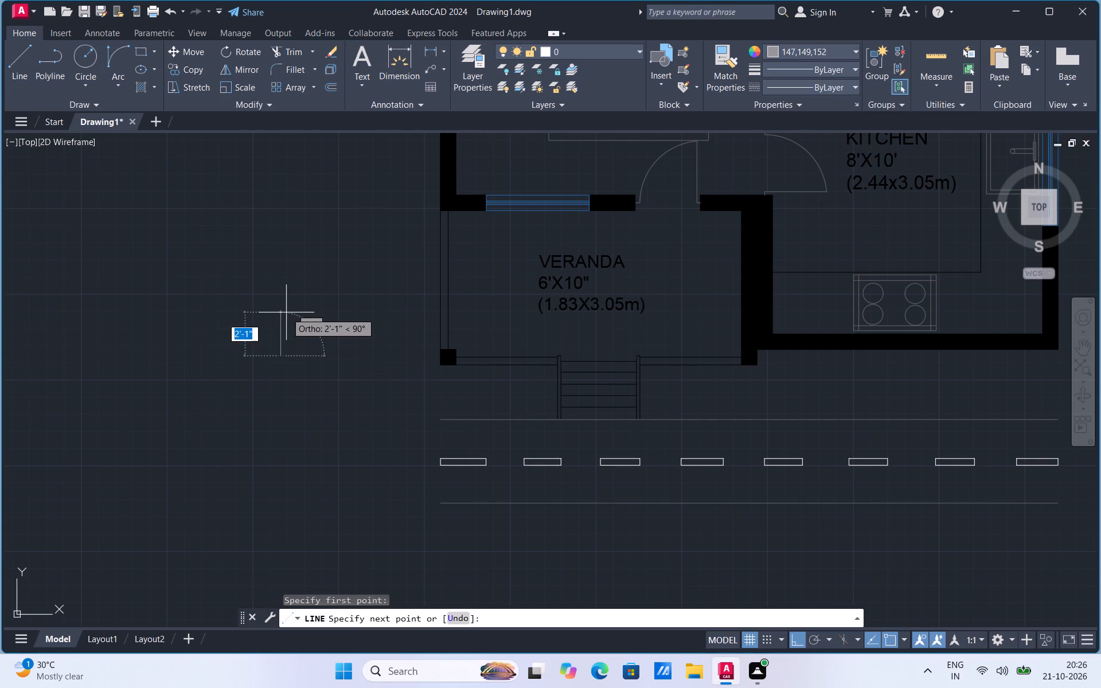
pyautogui.click(286, 312)
pyautogui.press('Escape')
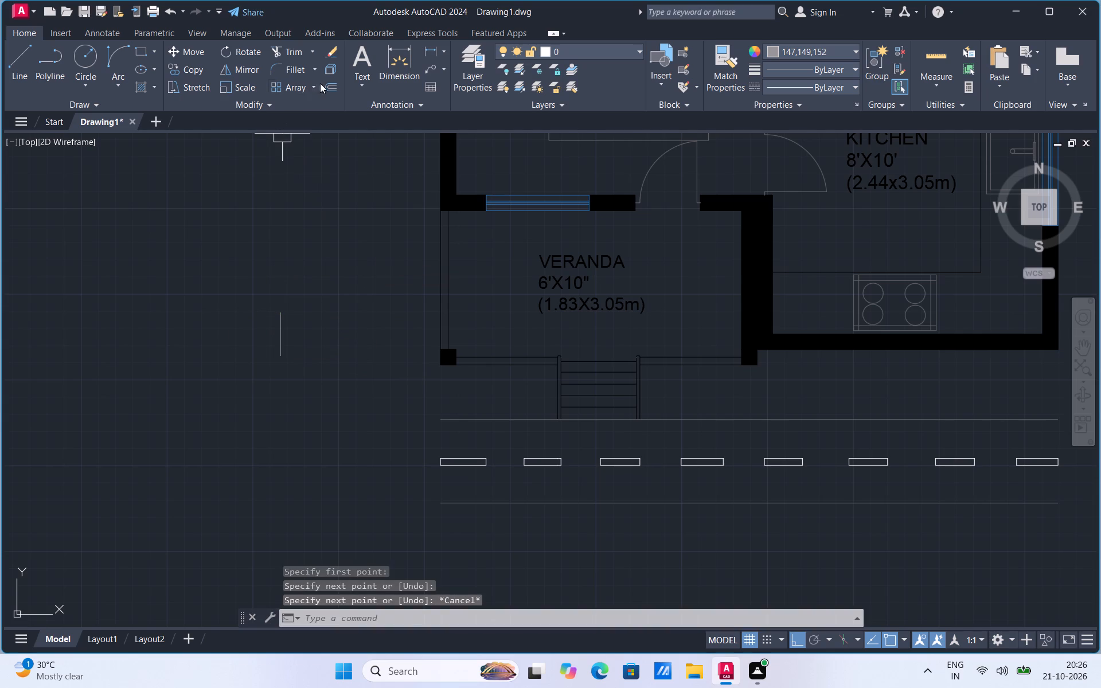
# Fill all eight road centre-line dashes south of the house with a solid hatch.
pyautogui.click(153, 87)
pyautogui.click(148, 105)
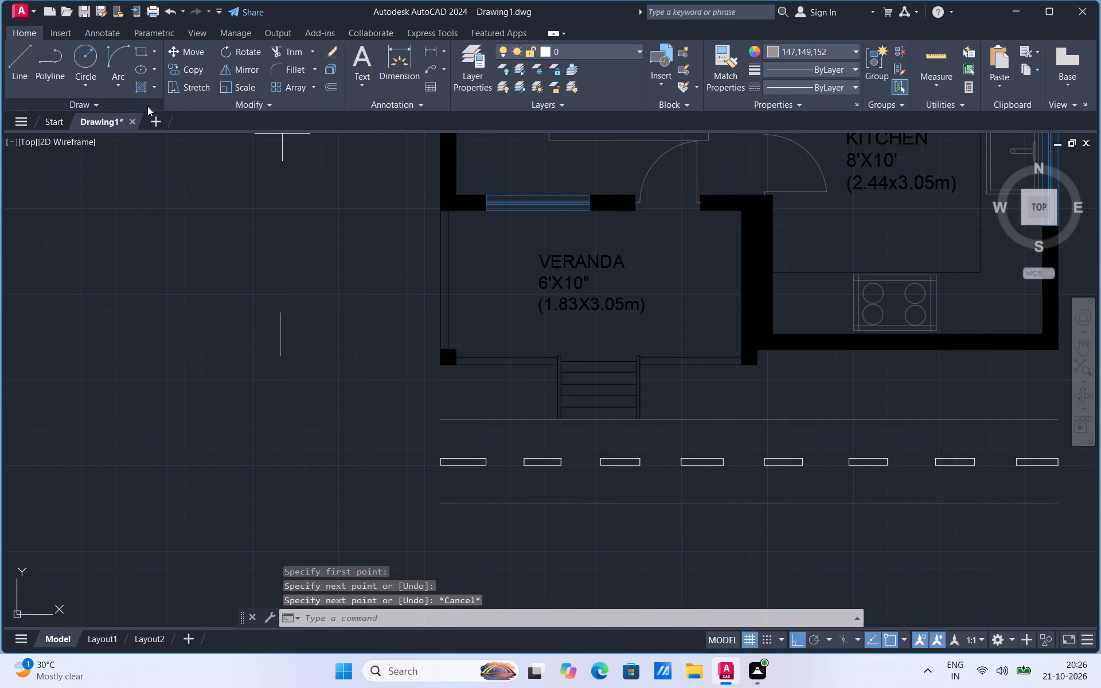
pyautogui.click(141, 61)
pyautogui.scroll(1, 485, 466)
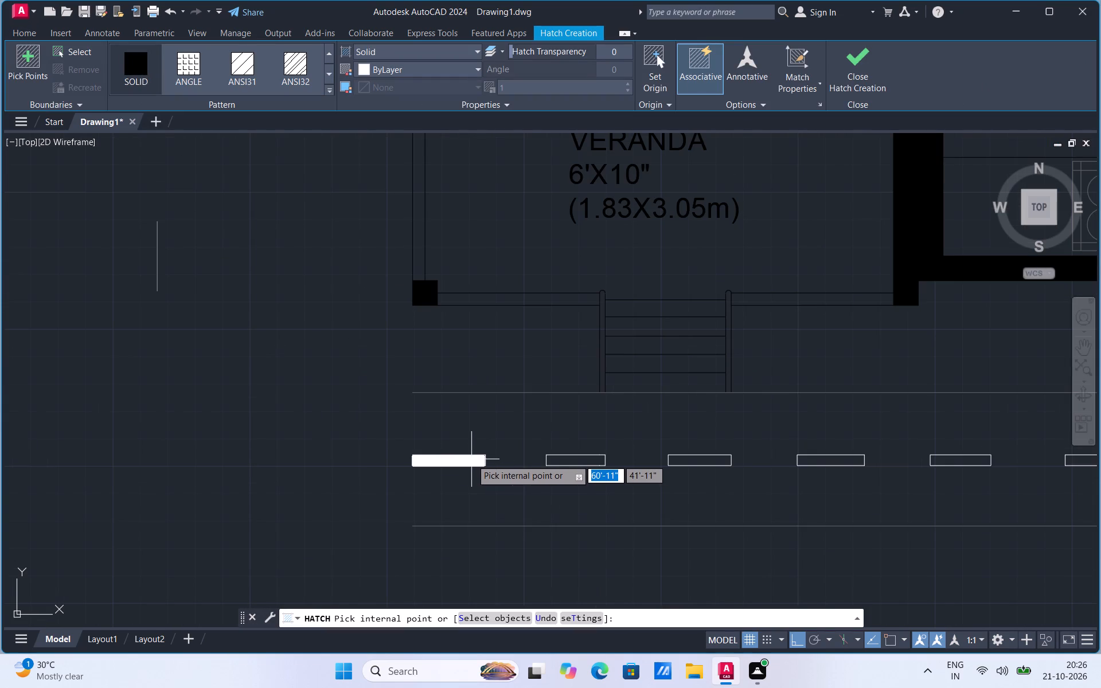
pyautogui.click(471, 459)
pyautogui.click(575, 457)
pyautogui.click(692, 462)
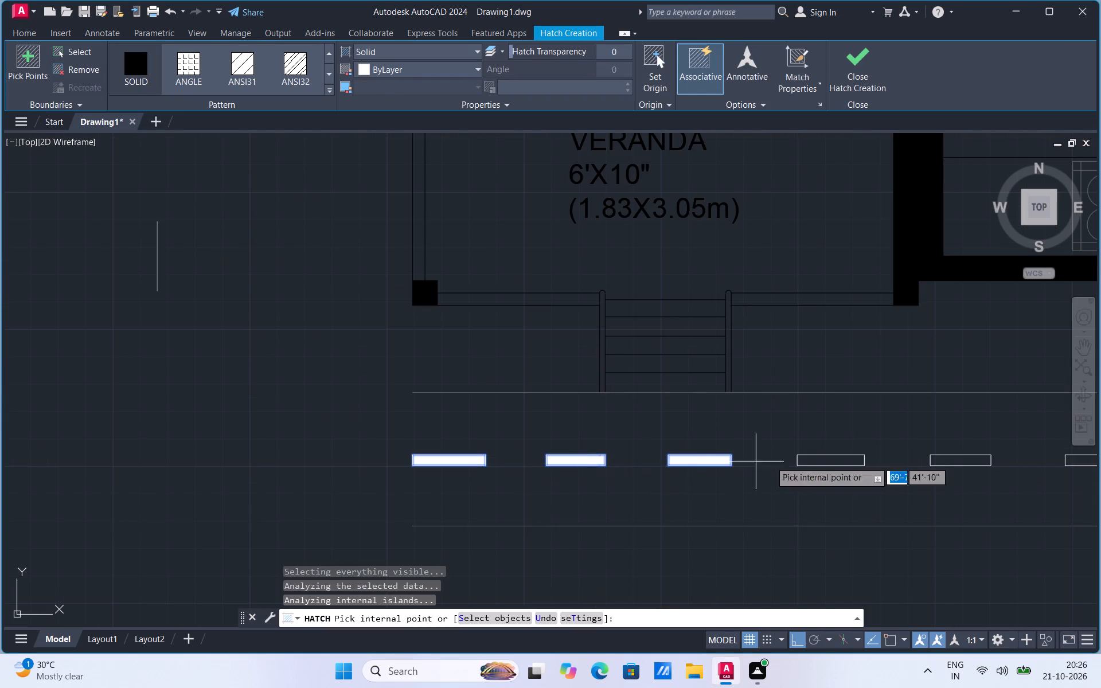
pyautogui.click(862, 463)
pyautogui.scroll(-1, 334, 533)
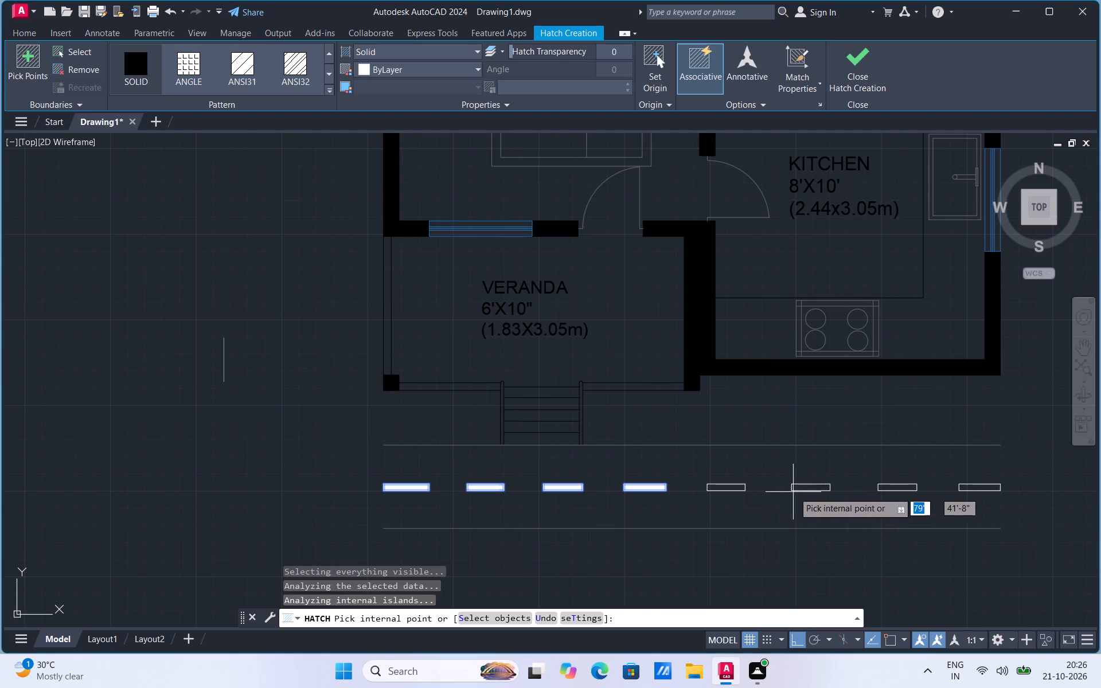
pyautogui.click(809, 490)
pyautogui.click(736, 488)
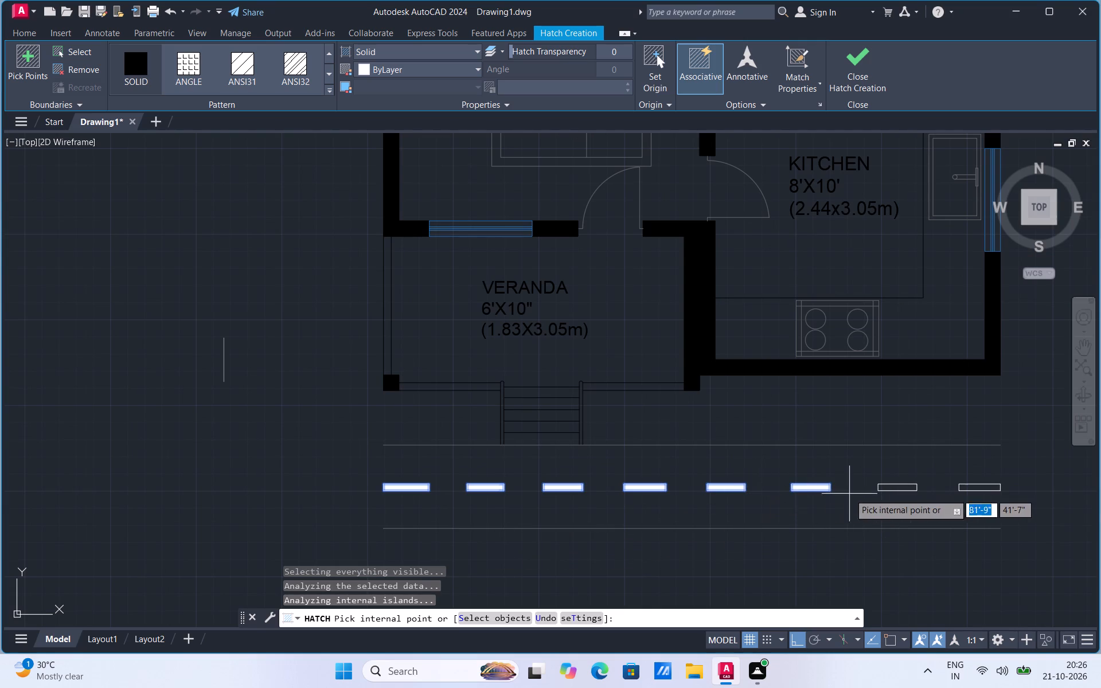
pyautogui.click(892, 487)
pyautogui.click(979, 487)
pyautogui.press('Escape')
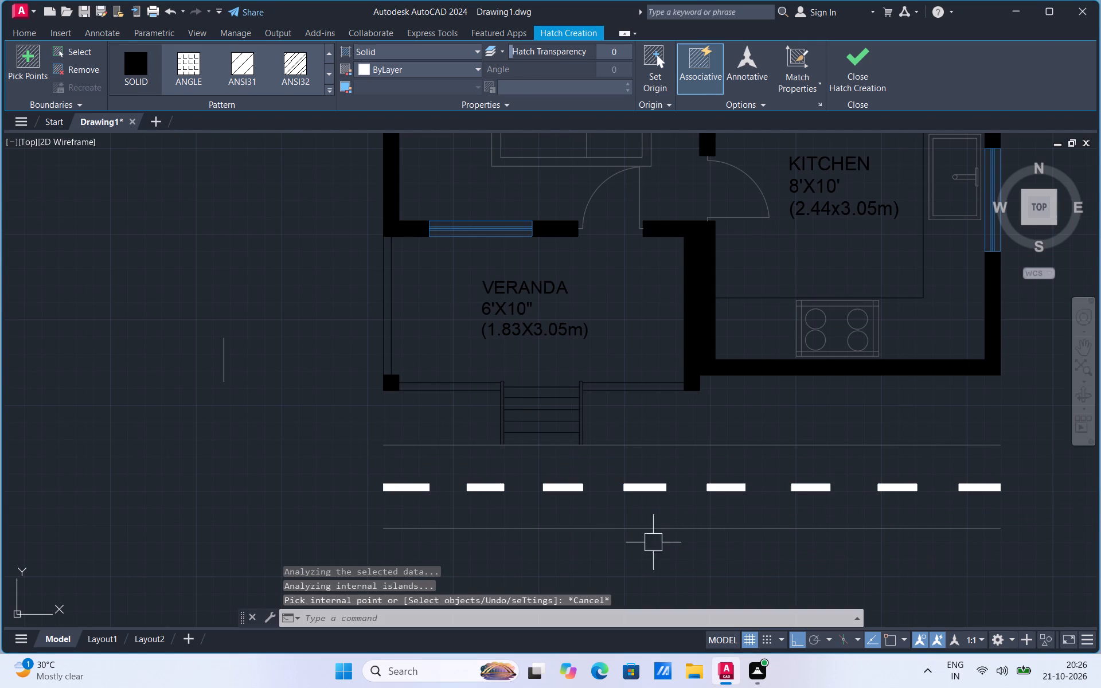
# Match the grey 147,149,152 sample line's properties onto the outlines of the six westernmost road dashes.
pyautogui.click(727, 85)
pyautogui.click(222, 373)
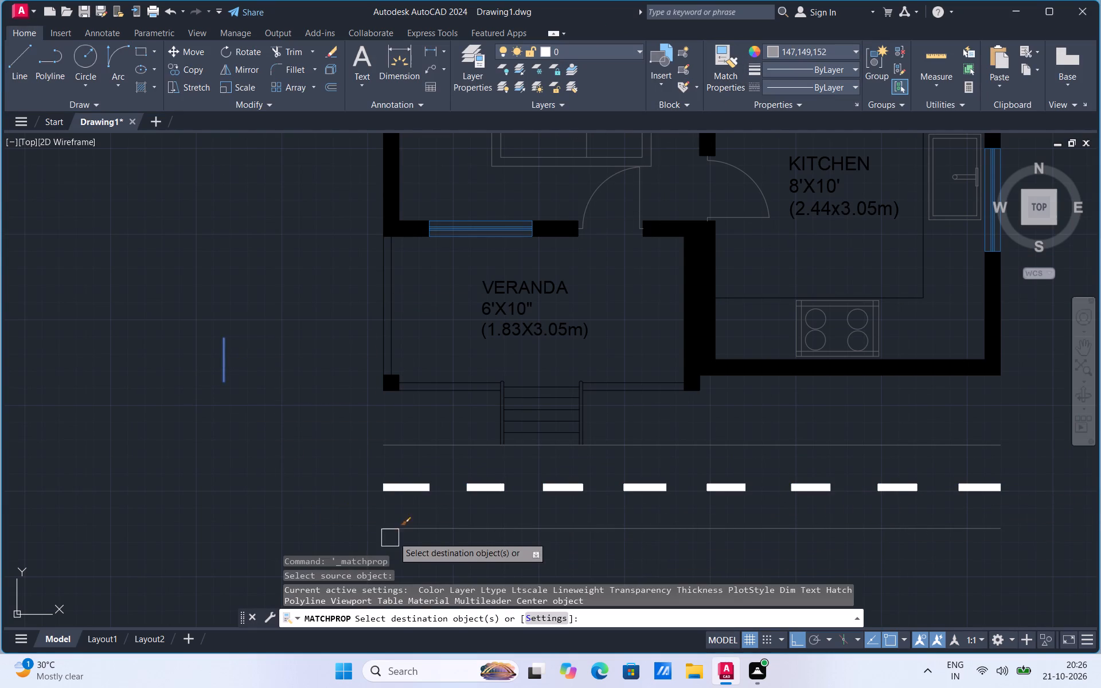
pyautogui.scroll(2, 407, 486)
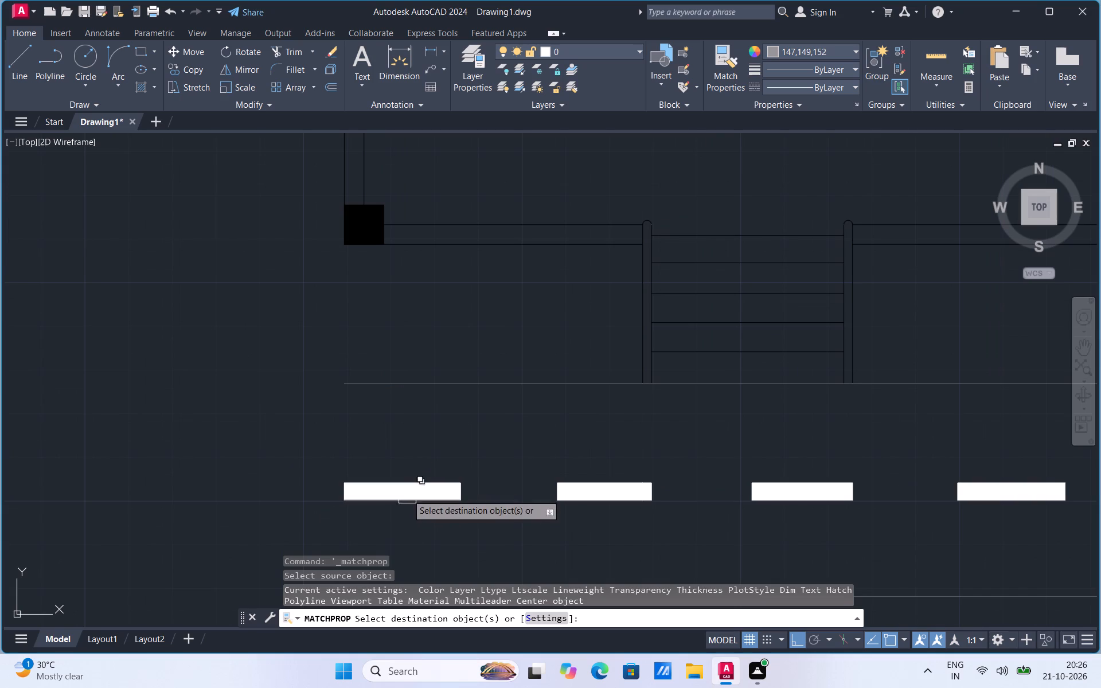
pyautogui.click(408, 491)
pyautogui.scroll(-1, 417, 490)
pyautogui.click(433, 487)
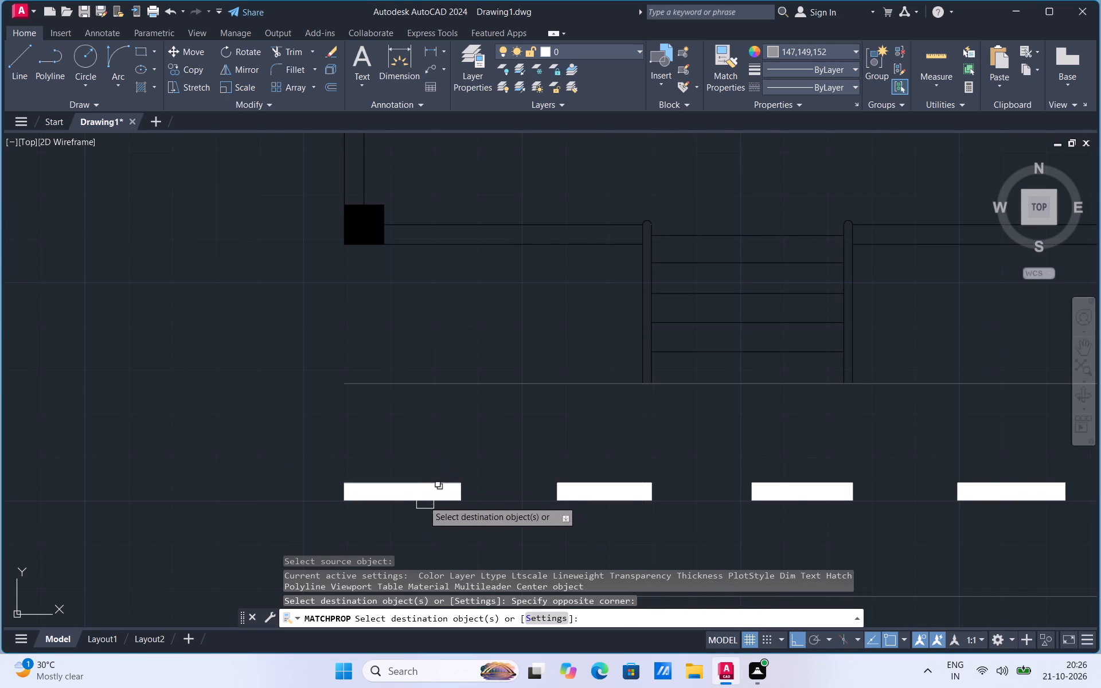
pyautogui.scroll(-2, 423, 501)
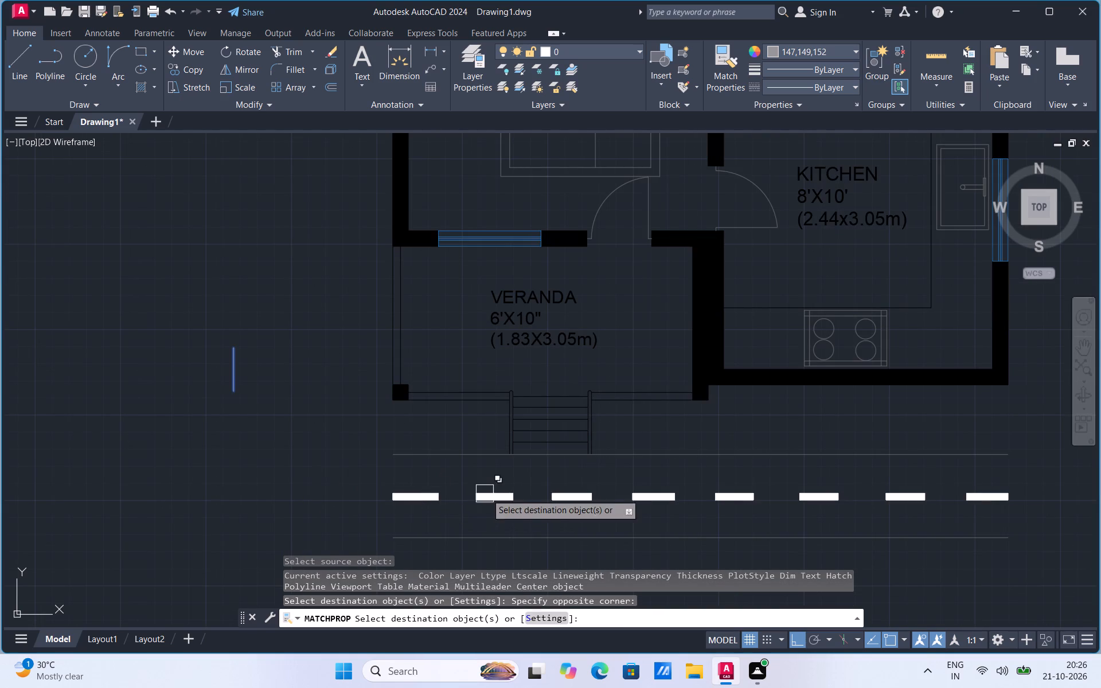
pyautogui.click(489, 494)
pyautogui.click(579, 494)
pyautogui.click(653, 494)
pyautogui.click(728, 489)
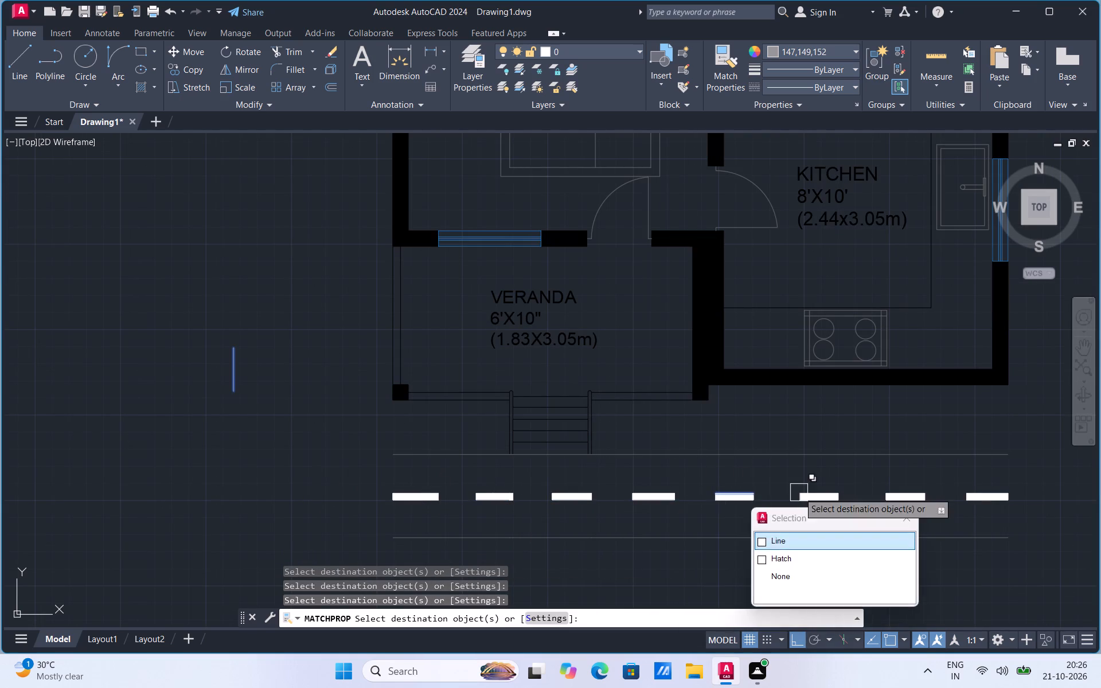
pyautogui.click(799, 492)
pyautogui.press('Escape')
pyautogui.press('Escape')
# Erase all five colour sample lines west of the house.
pyautogui.scroll(-3, 213, 532)
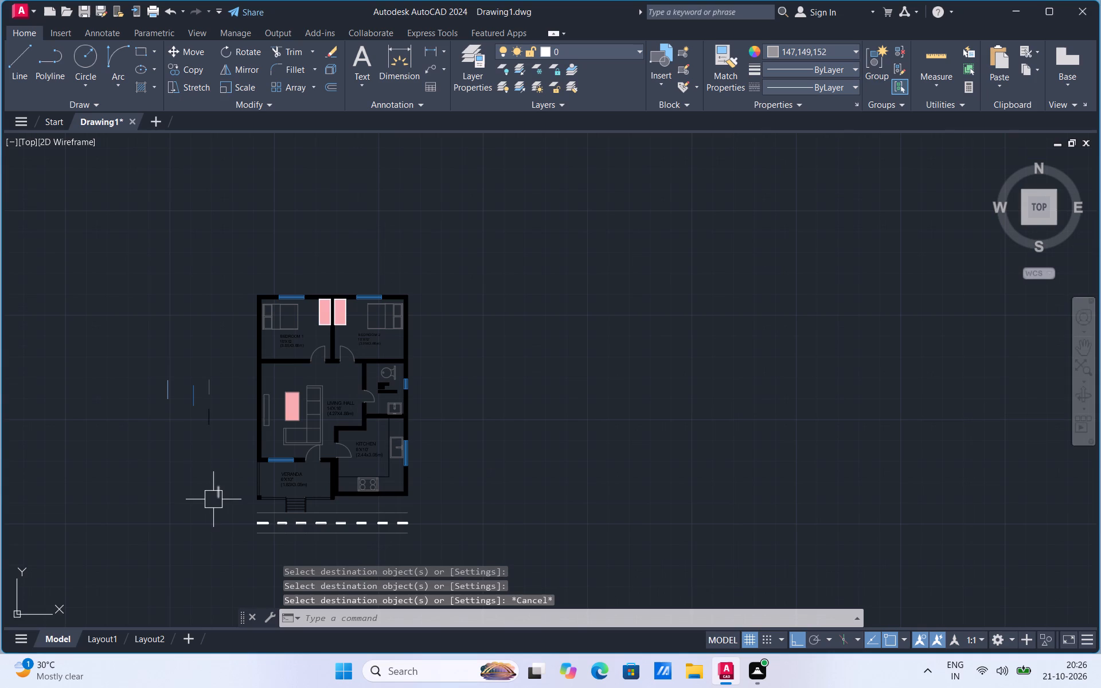
pyautogui.scroll(1, 213, 499)
pyautogui.click(108, 465)
pyautogui.click(214, 283)
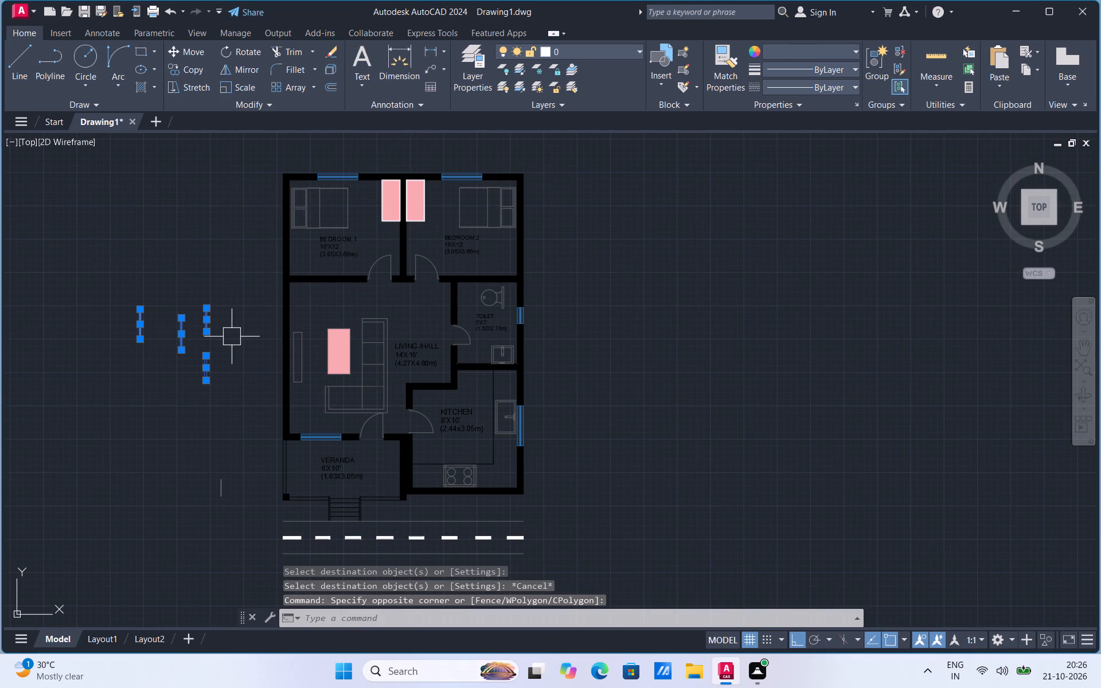
pyautogui.press('Delete')
pyautogui.click(220, 494)
pyautogui.press('Delete')
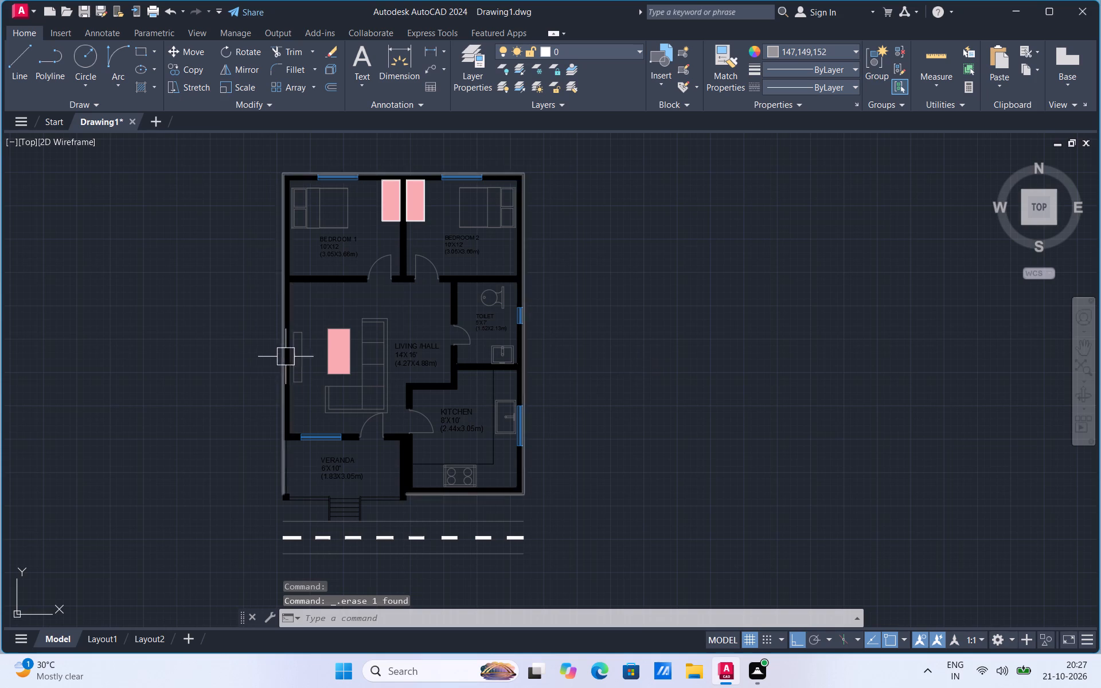
# Draw a narrow vertical rectangle about 4" by 4'-6" for the TV inside the long unit on the living hall's west wall.
pyautogui.scroll(4, 290, 353)
pyautogui.scroll(1, 243, 412)
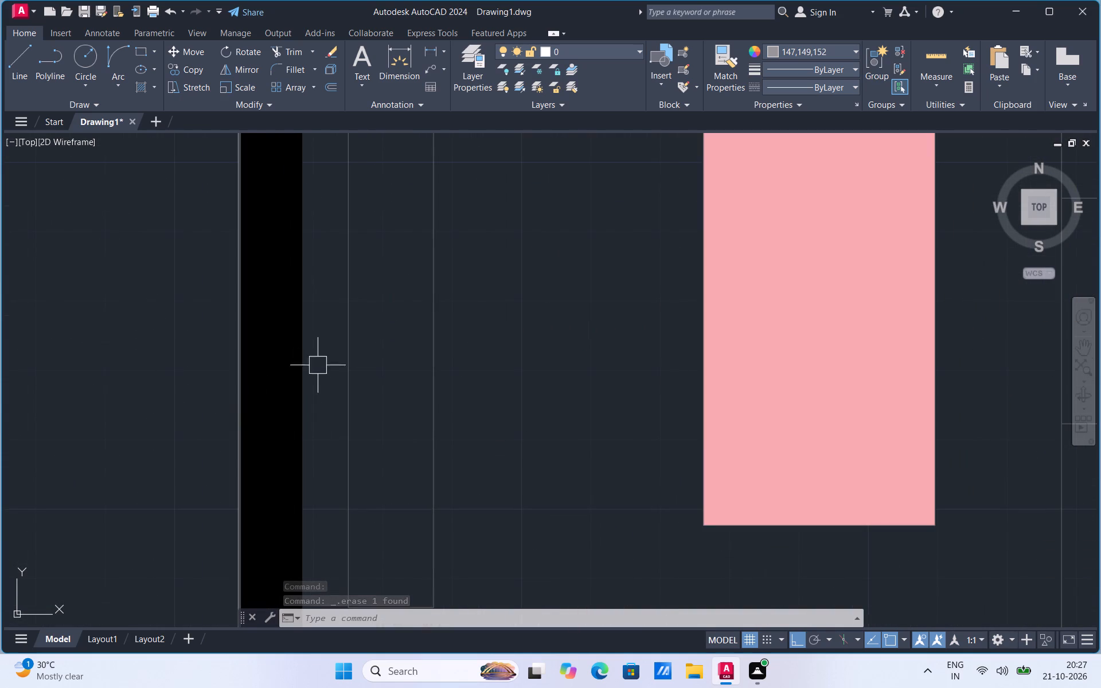
pyautogui.click(157, 51)
pyautogui.click(151, 73)
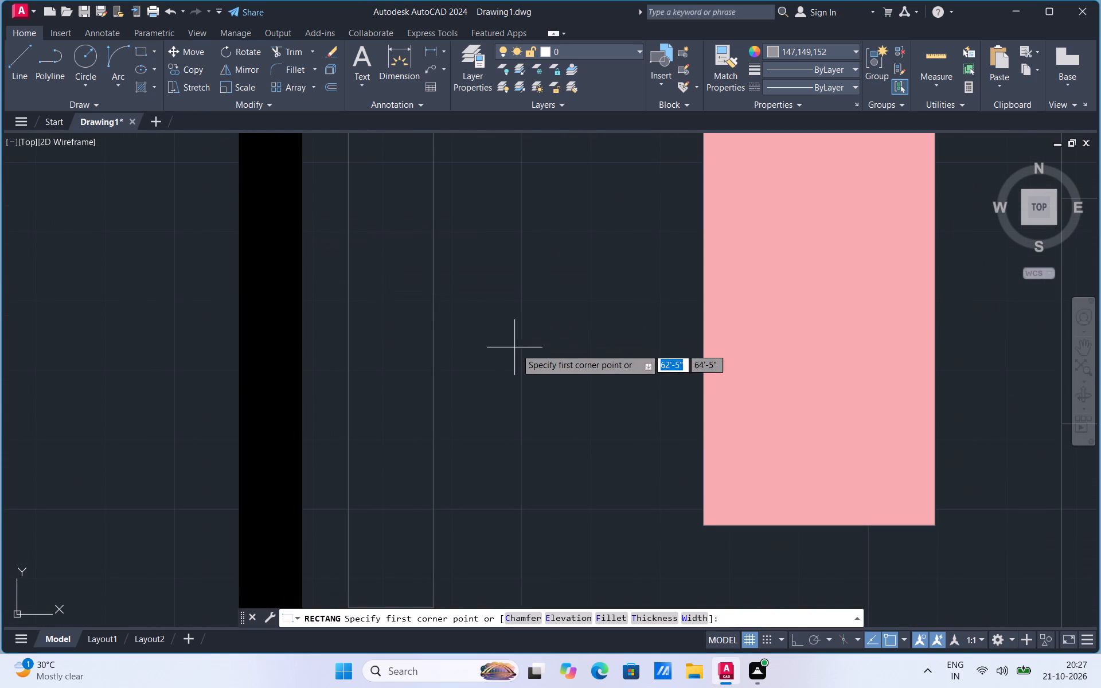
pyautogui.scroll(-1, 517, 353)
pyautogui.click(427, 482)
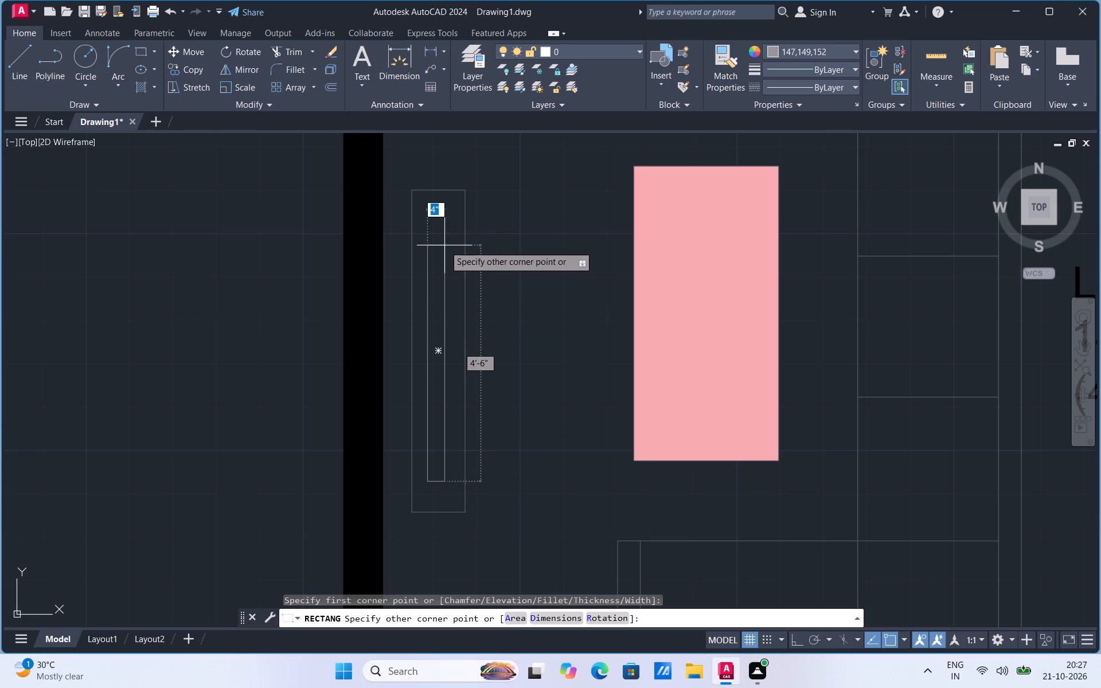
pyautogui.click(446, 240)
# Move the narrow TV rectangle slightly east within the living hall's wall unit.
pyautogui.click(450, 291)
pyautogui.rightClick(450, 291)
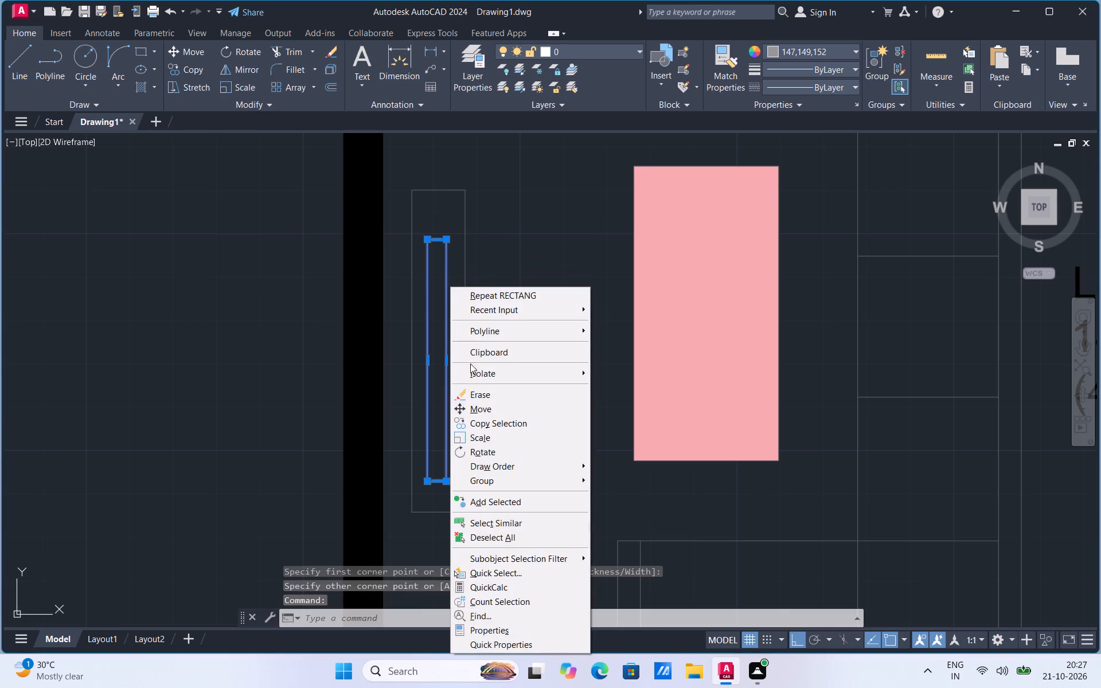
pyautogui.click(482, 414)
pyautogui.click(430, 355)
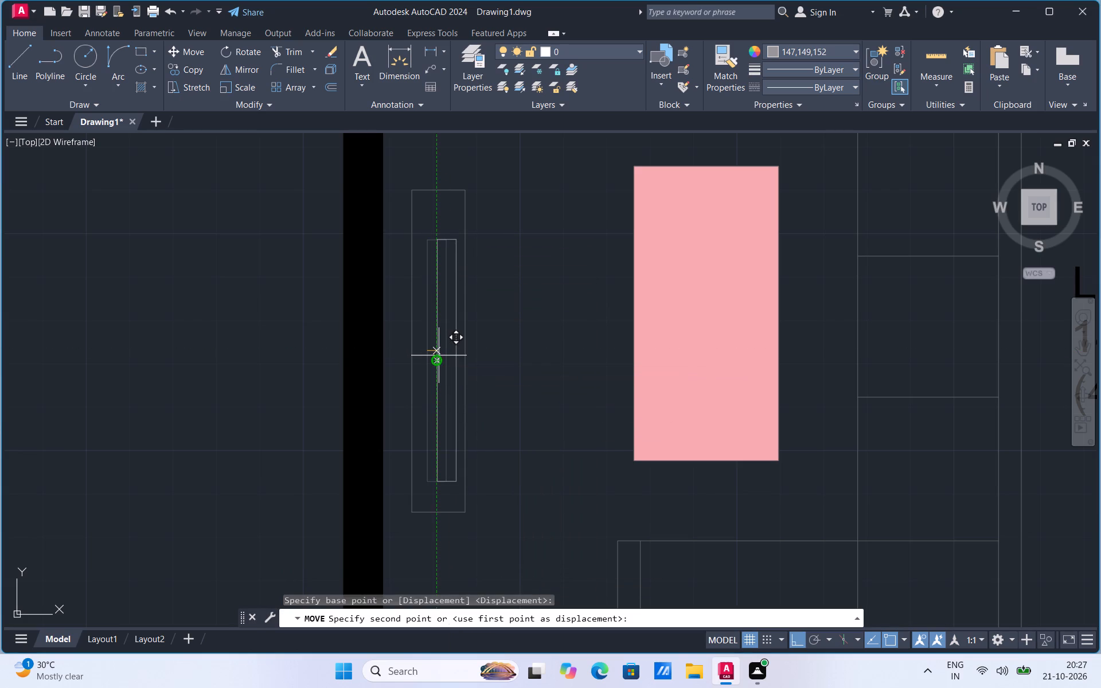
pyautogui.click(439, 355)
# With ortho off, draw a tapered back on the TV rectangle's west side, its vertical middle segment about 2'-1" long.
pyautogui.scroll(1, 445, 376)
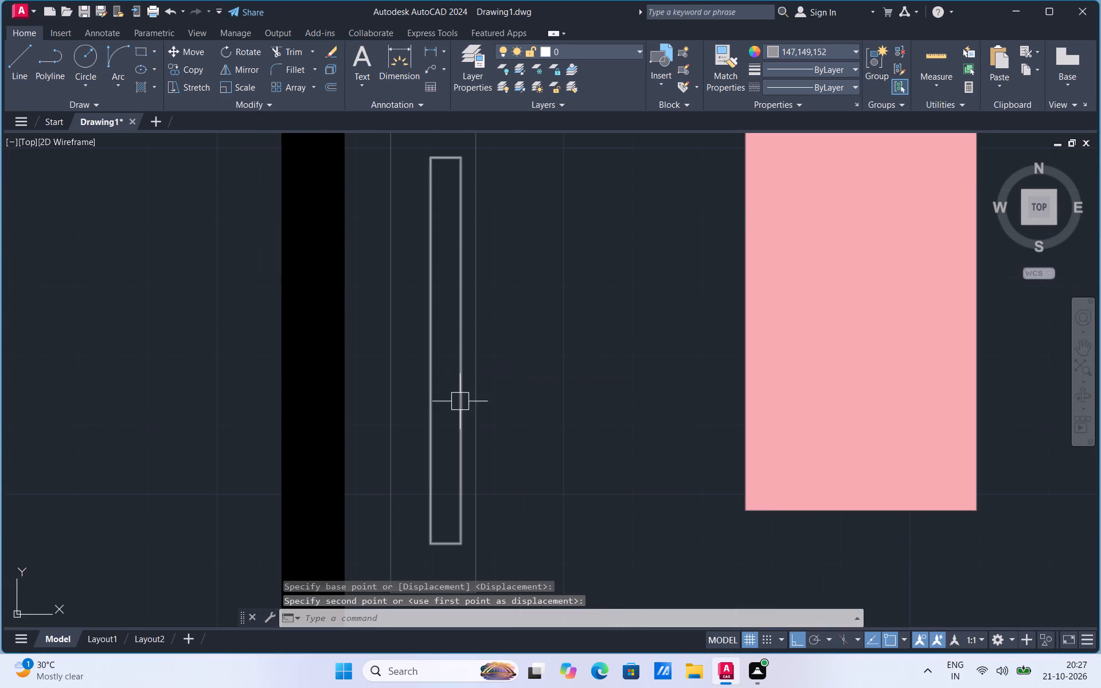
pyautogui.scroll(-1, 461, 405)
pyautogui.click(13, 66)
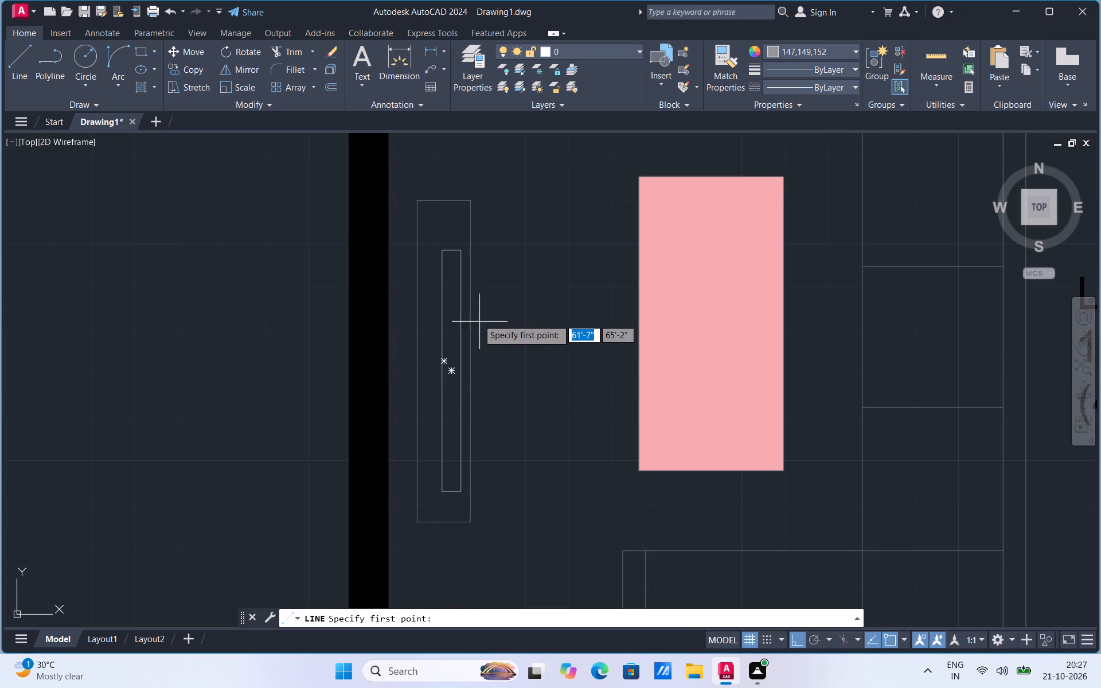
pyautogui.click(442, 282)
pyautogui.scroll(1, 428, 318)
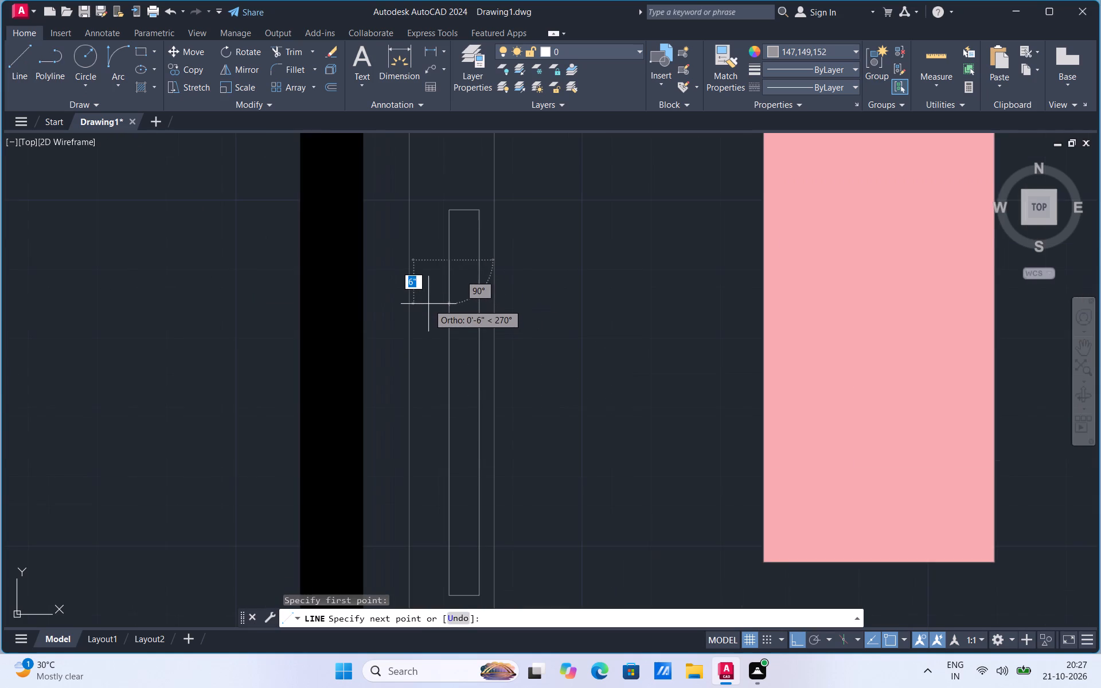
pyautogui.click(803, 642)
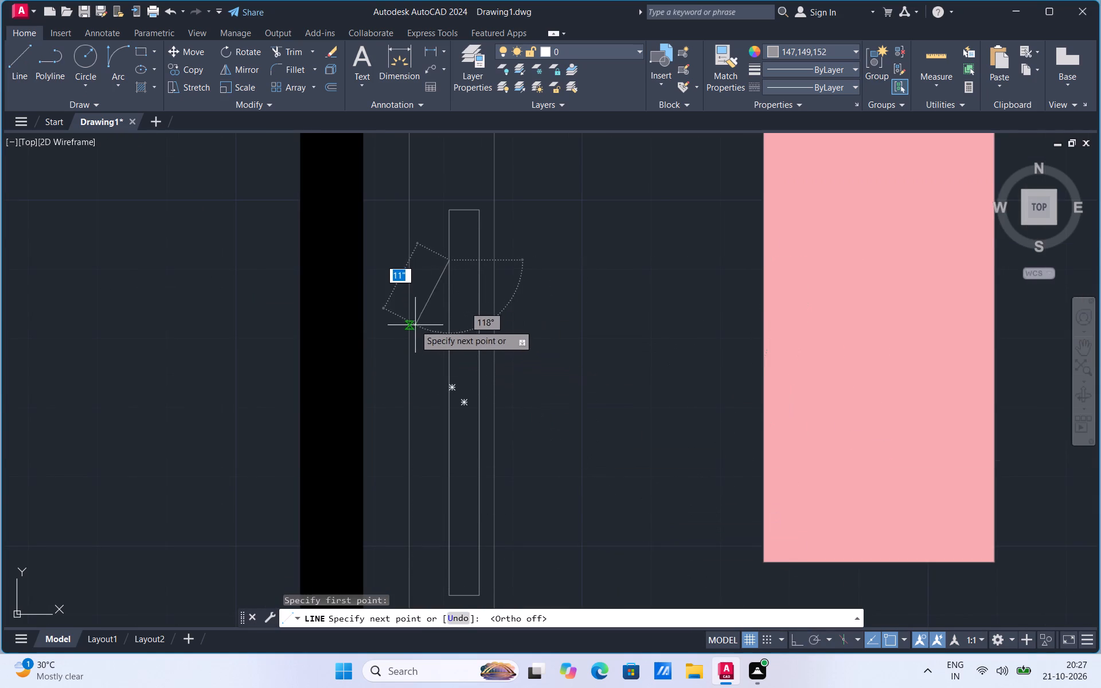
pyautogui.click(427, 307)
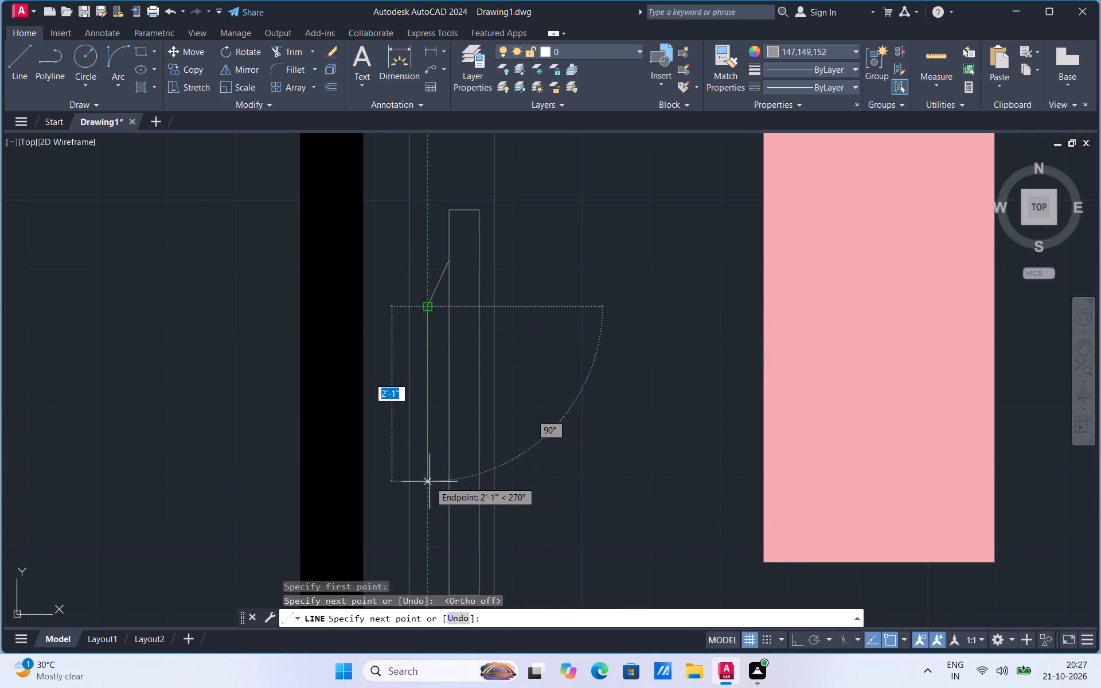
pyautogui.click(430, 478)
pyautogui.click(449, 527)
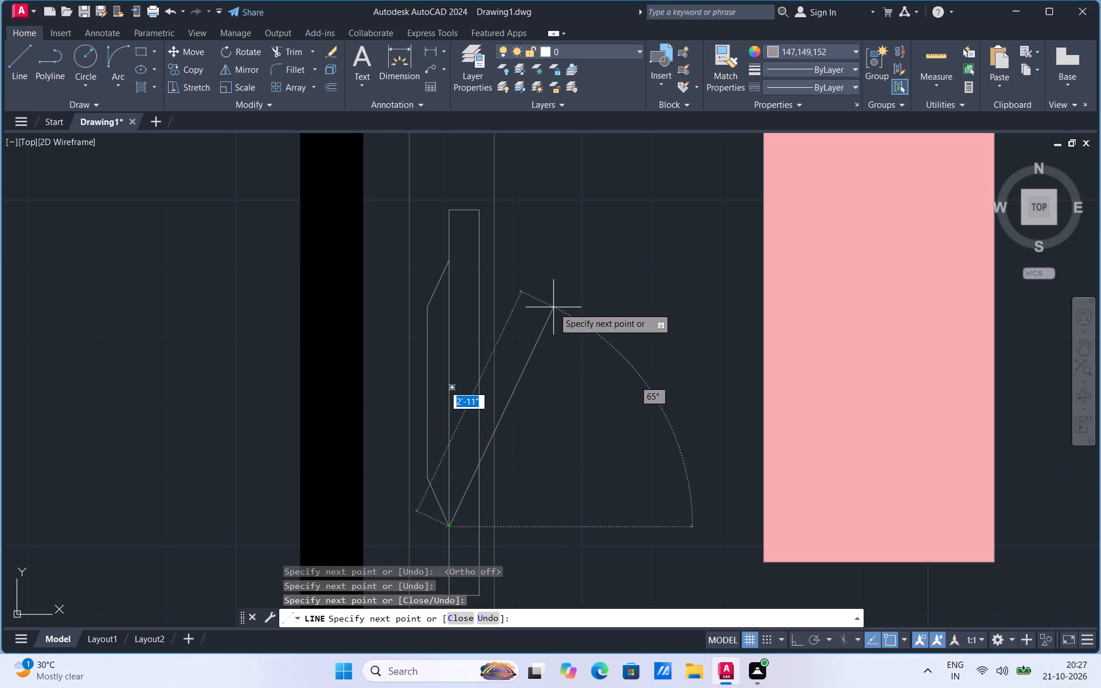
pyautogui.press('Escape')
# Add the multiline text ROAD between the kitchen's south wall and the upper road edge.
pyautogui.scroll(-4, 553, 307)
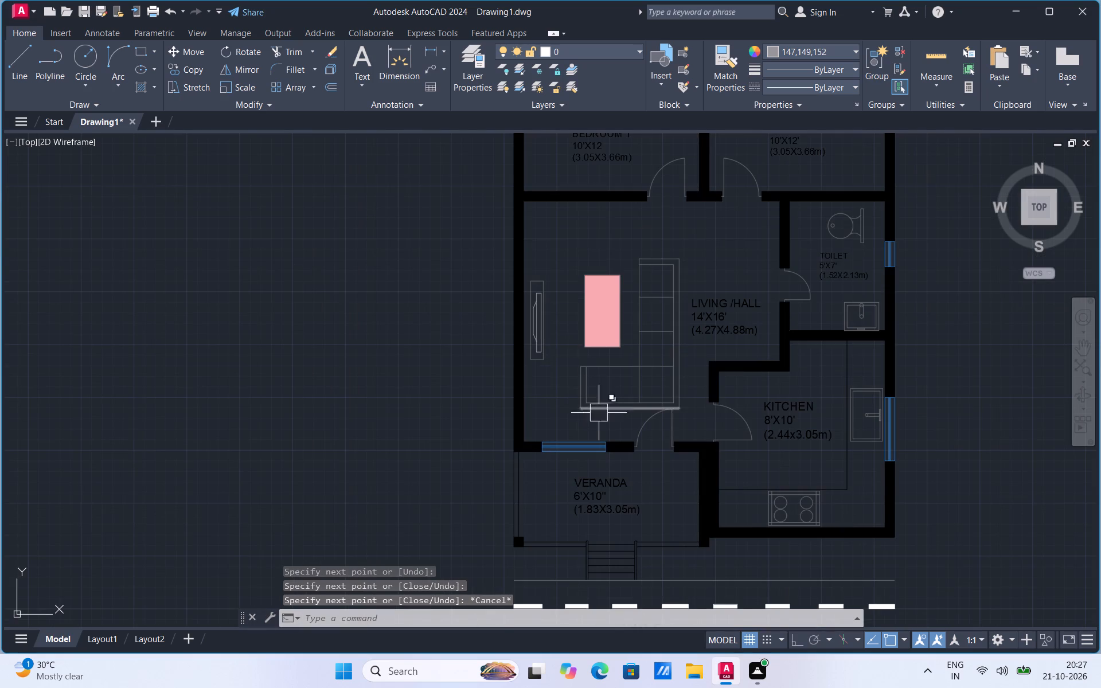
pyautogui.scroll(-1, 632, 430)
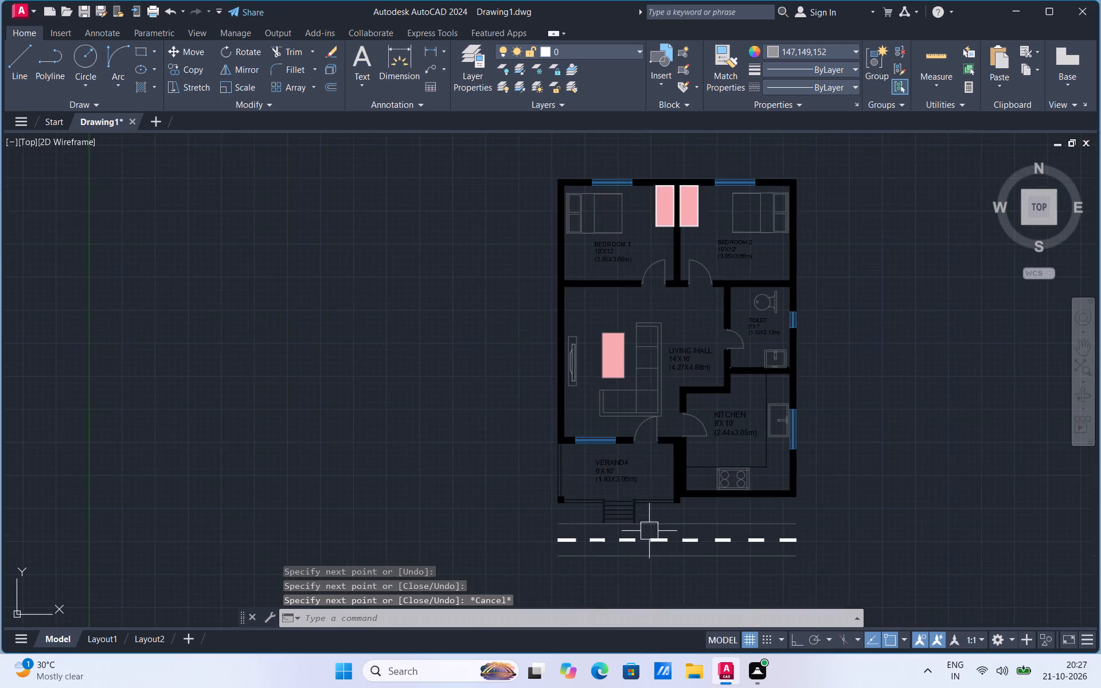
pyautogui.scroll(2, 650, 531)
pyautogui.click(358, 85)
pyautogui.click(382, 115)
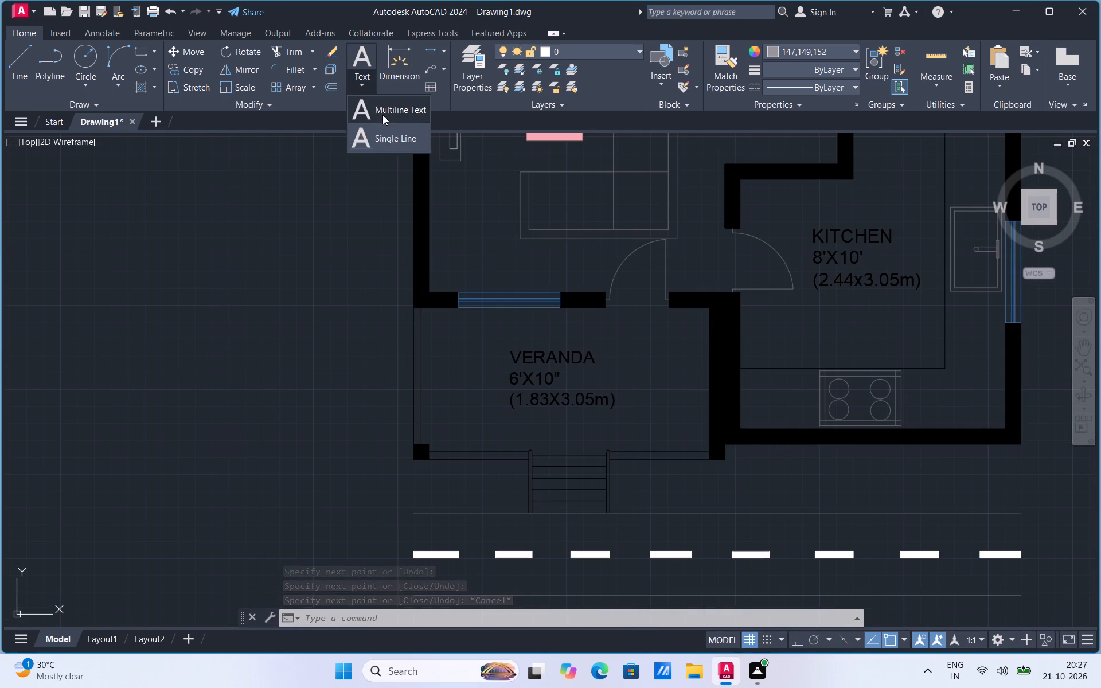
pyautogui.click(739, 491)
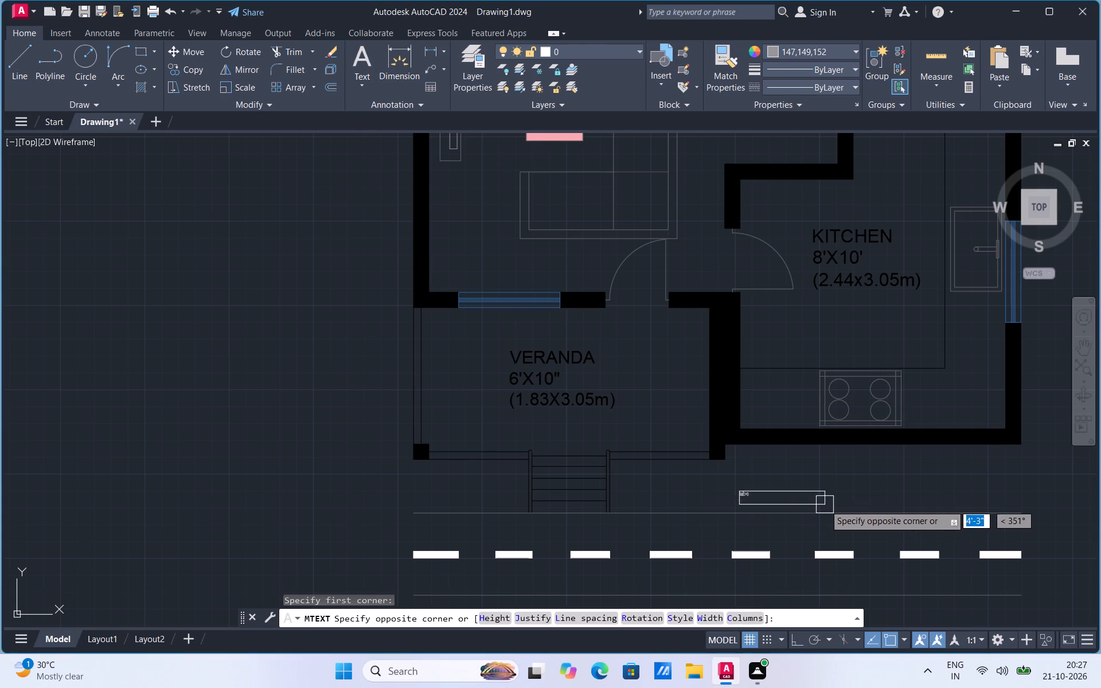
pyautogui.click(825, 505)
pyautogui.press('r')
pyautogui.press('BackSpace')
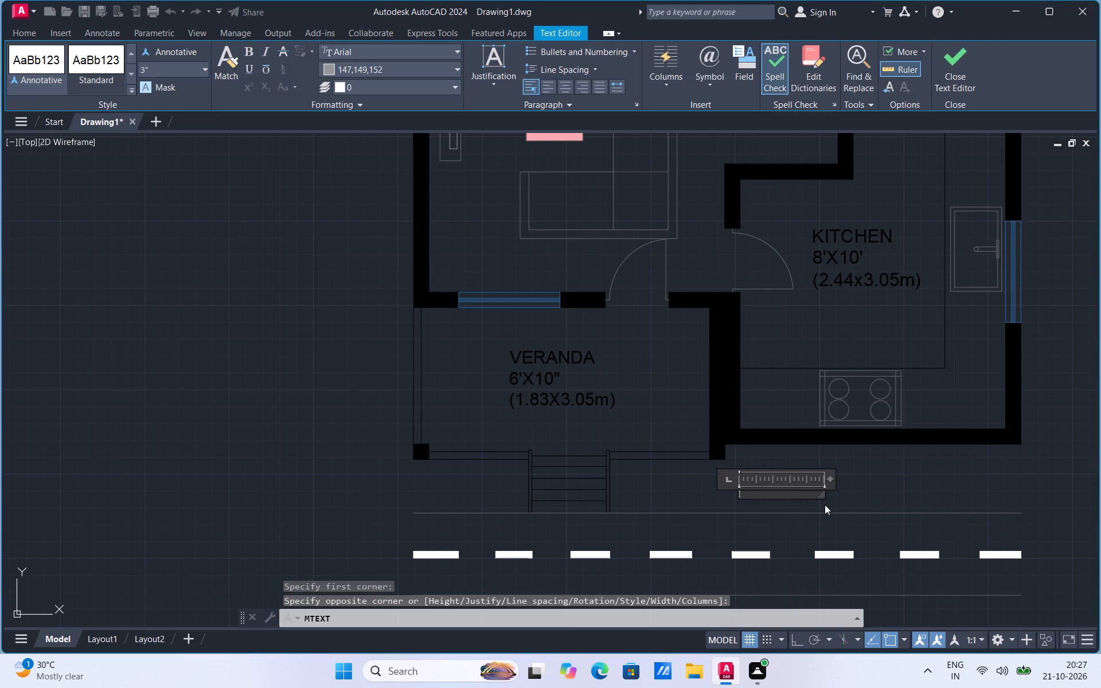
pyautogui.write('ROAD')
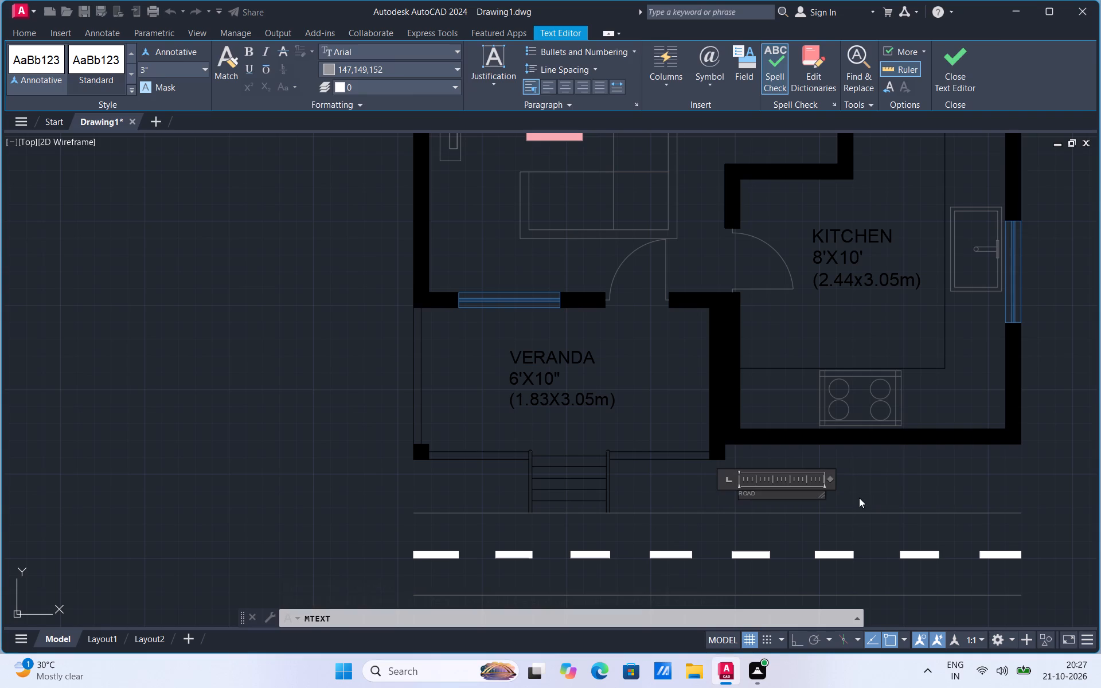
pyautogui.click(860, 497)
# Scale the ROAD text up from its west end until it is larger than the room labels.
pyautogui.click(756, 495)
pyautogui.rightClick(756, 495)
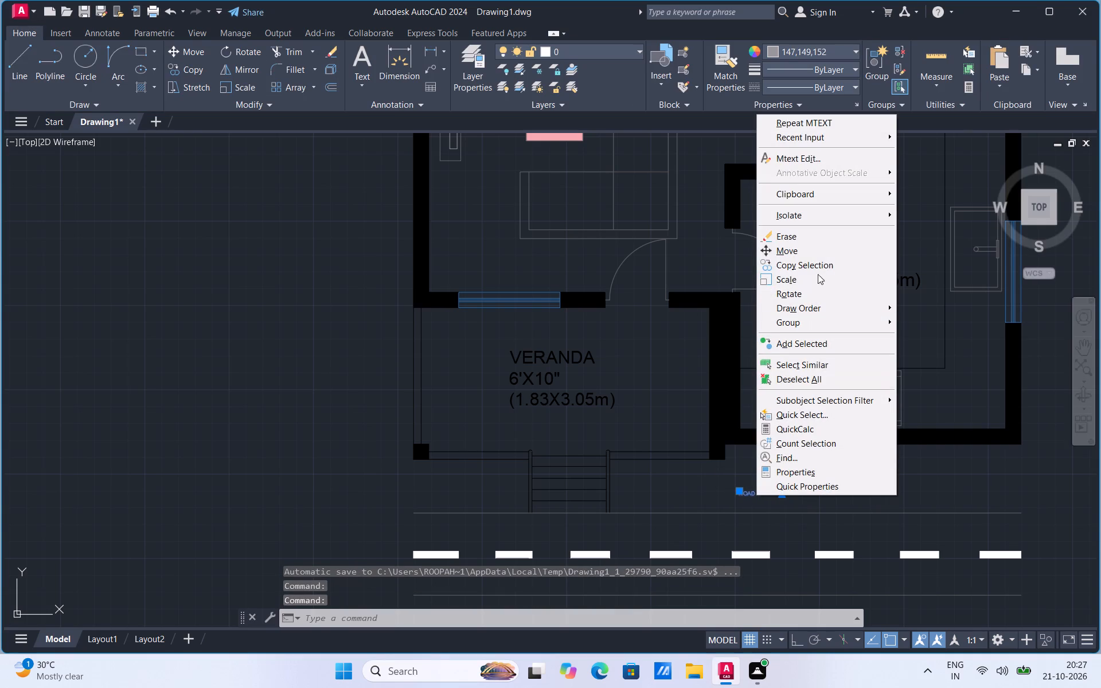
pyautogui.click(807, 284)
pyautogui.click(762, 498)
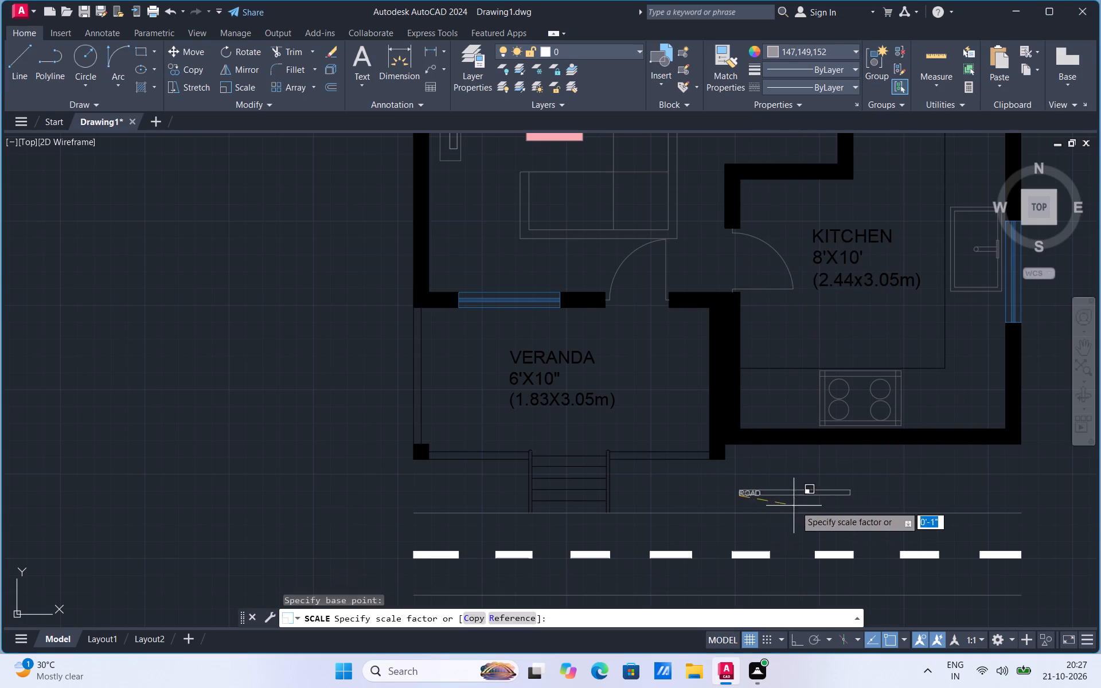
pyautogui.click(939, 519)
# Move the enlarged ROAD text from above the road to just below the lower road edge.
pyautogui.scroll(-2, 403, 299)
pyautogui.scroll(2, 503, 359)
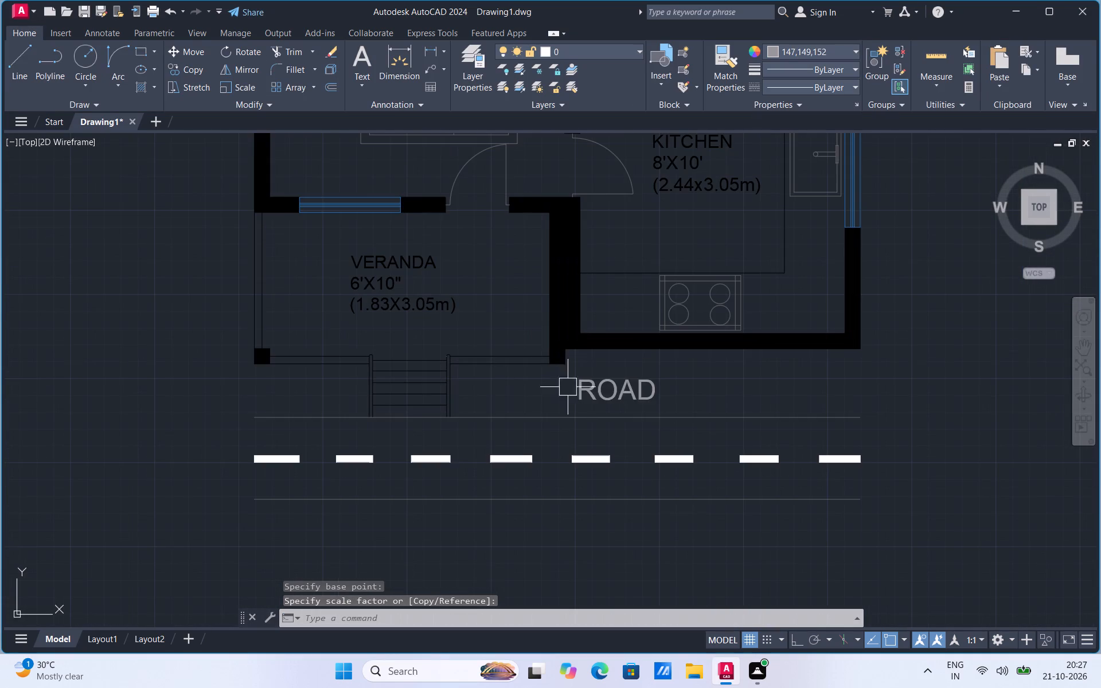
pyautogui.click(603, 390)
pyautogui.rightClick(603, 390)
pyautogui.click(666, 147)
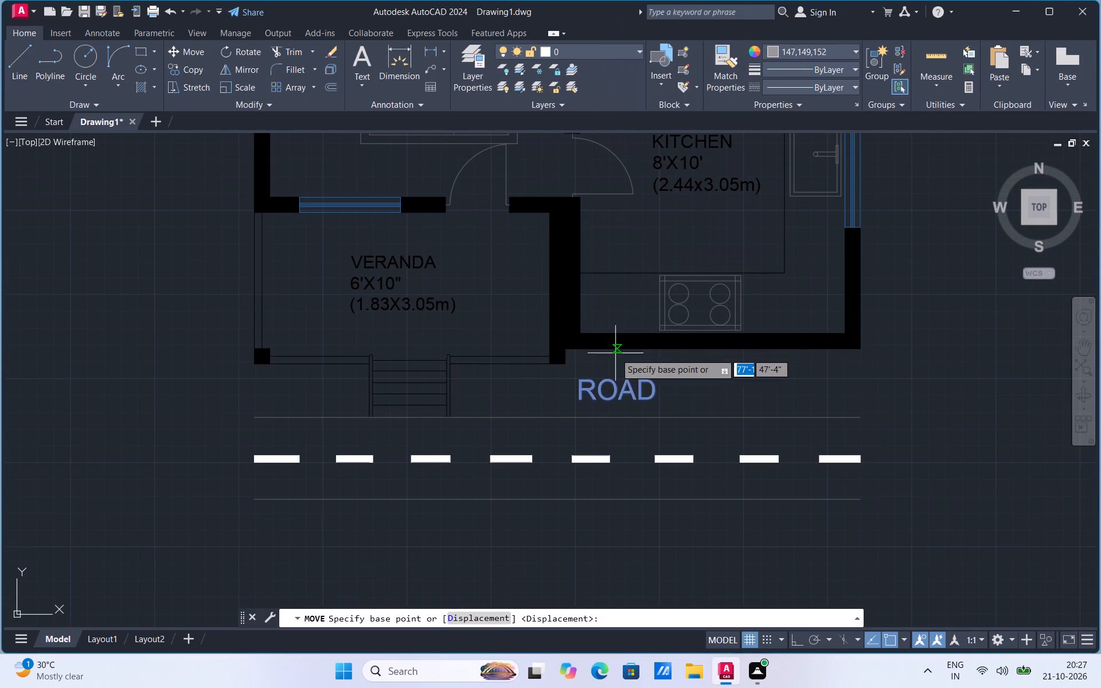
pyautogui.click(609, 385)
pyautogui.click(530, 517)
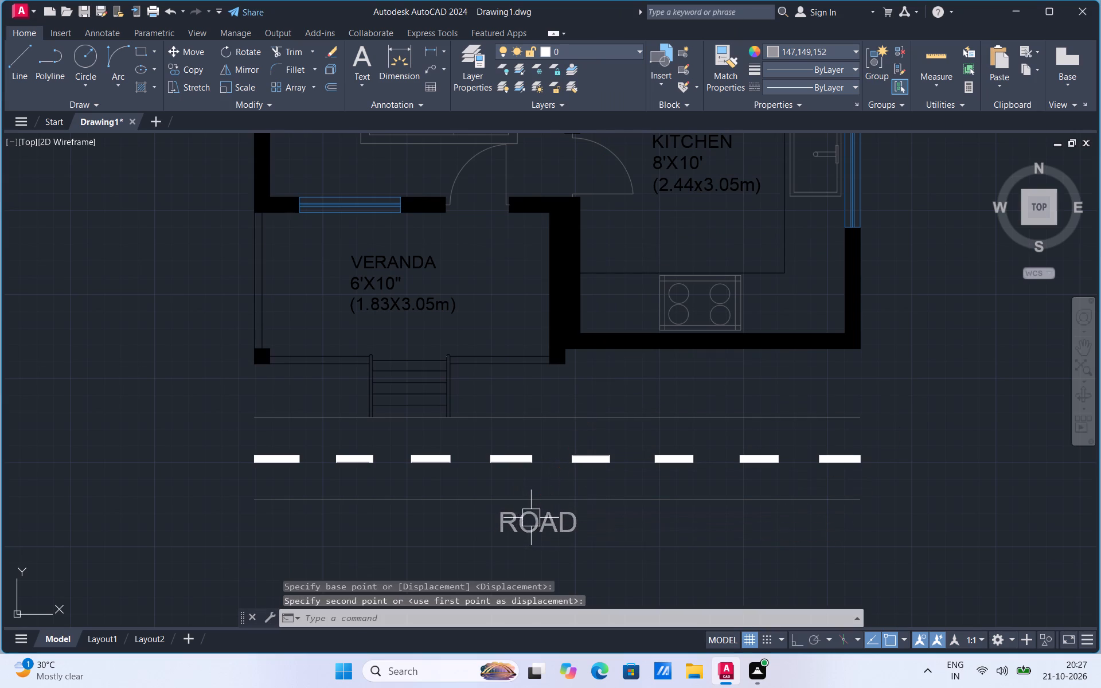
# Set the current object colour to black (0,0,0).
pyautogui.click(774, 52)
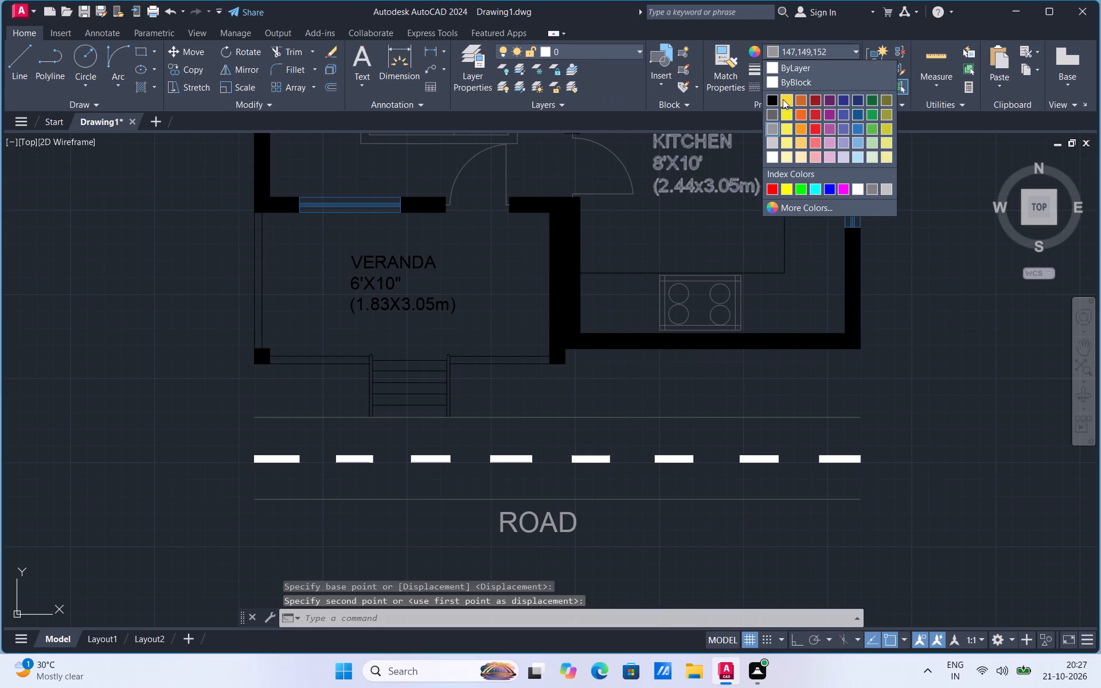
pyautogui.click(776, 98)
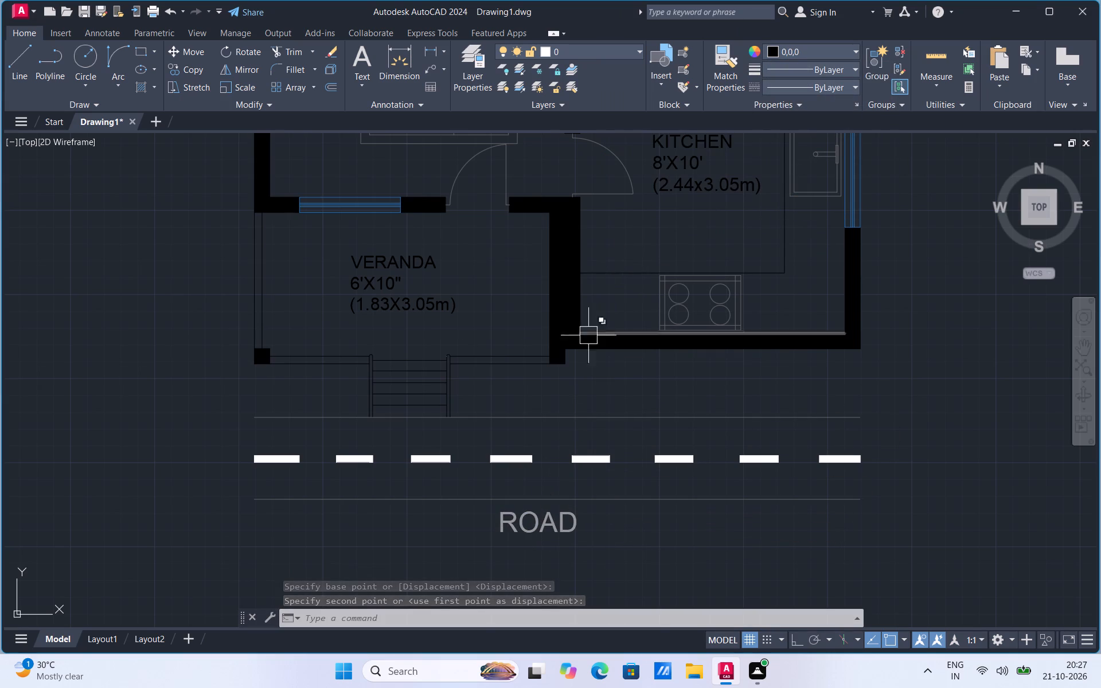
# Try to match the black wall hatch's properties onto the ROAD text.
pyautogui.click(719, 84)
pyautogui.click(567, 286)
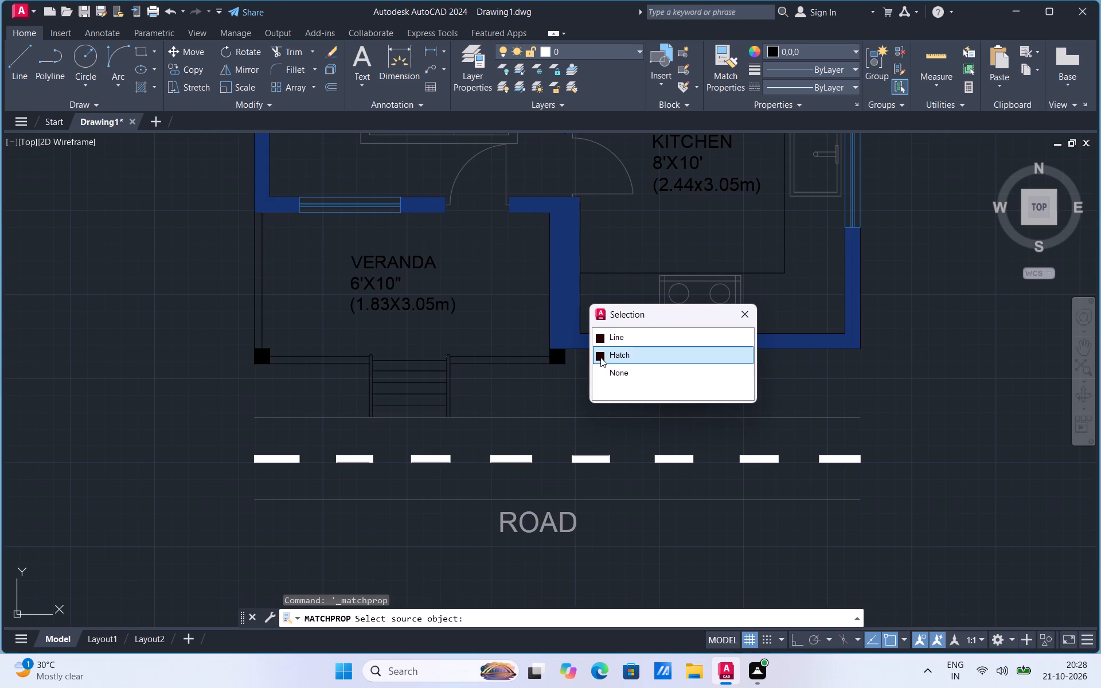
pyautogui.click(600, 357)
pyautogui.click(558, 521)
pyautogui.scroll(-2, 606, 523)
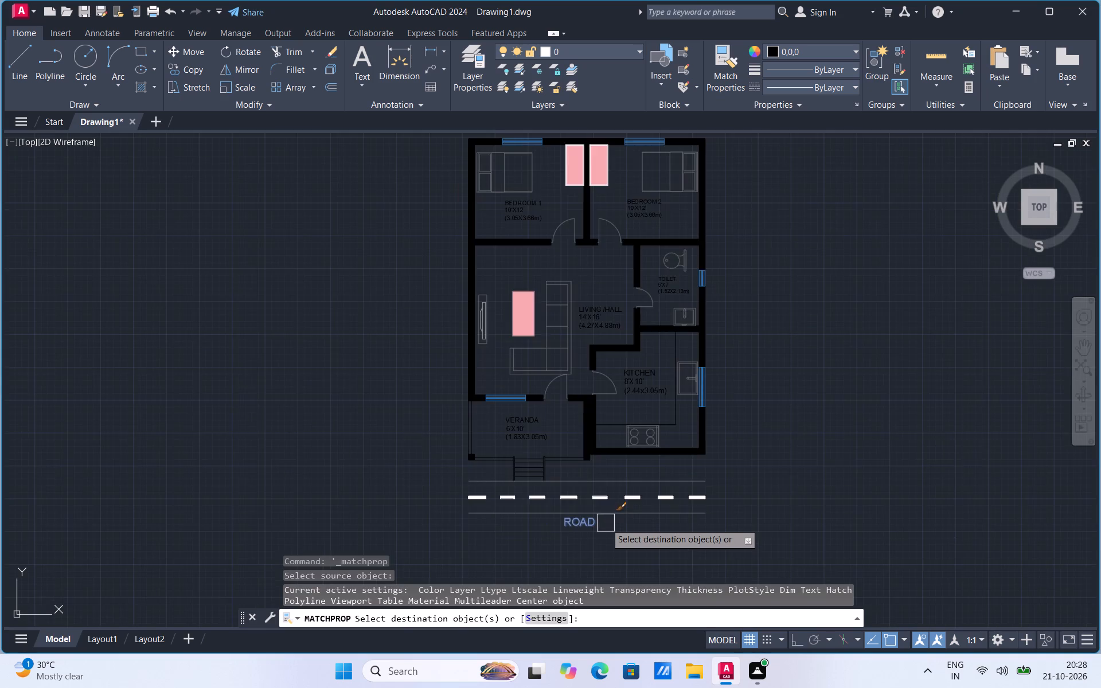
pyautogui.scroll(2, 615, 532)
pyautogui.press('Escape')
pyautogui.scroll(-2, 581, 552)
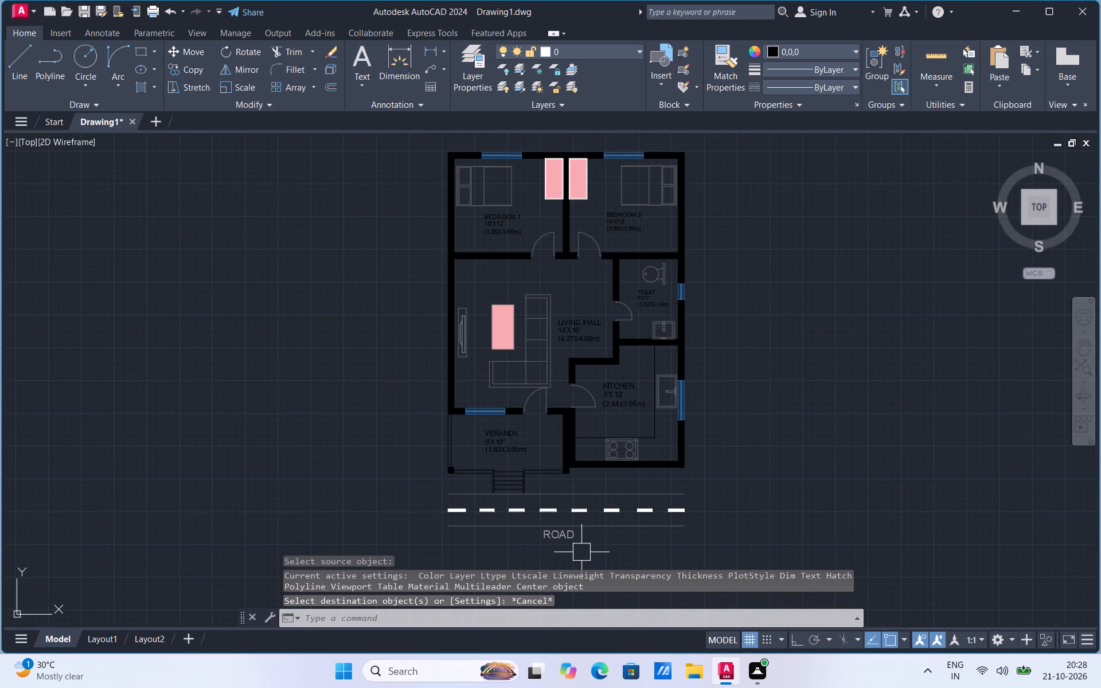
# Draw an upright rectangle in the empty space east of the house plan, spanning from the bedroom level to the kitchen.
pyautogui.scroll(-2, 380, 519)
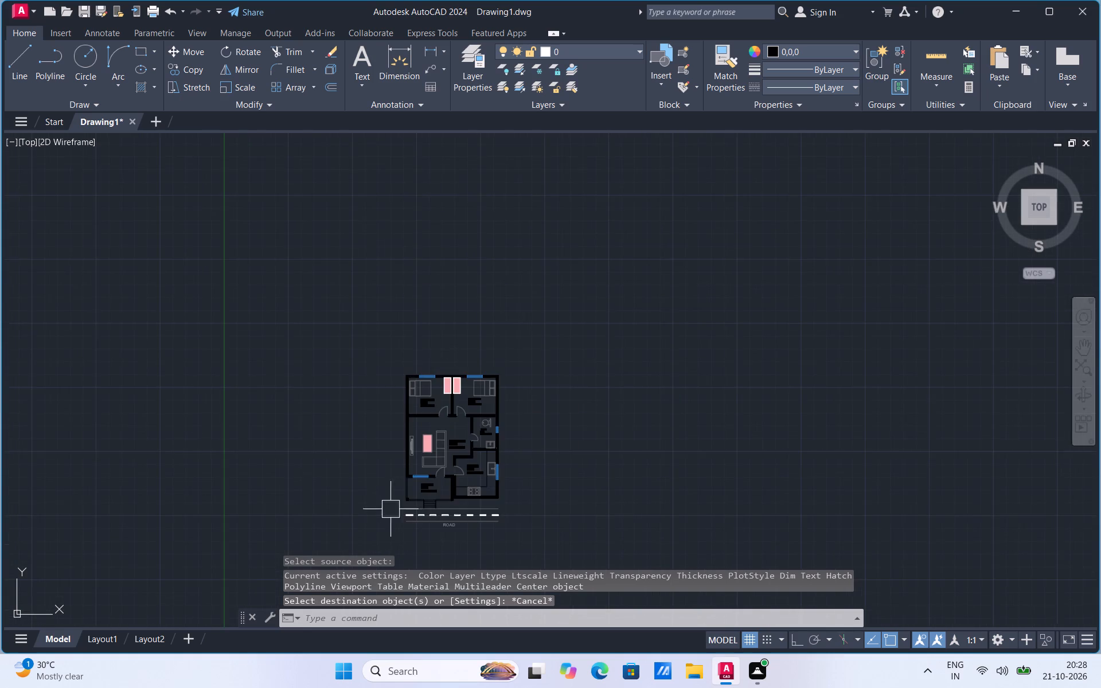
pyautogui.scroll(2, 539, 489)
pyautogui.click(152, 50)
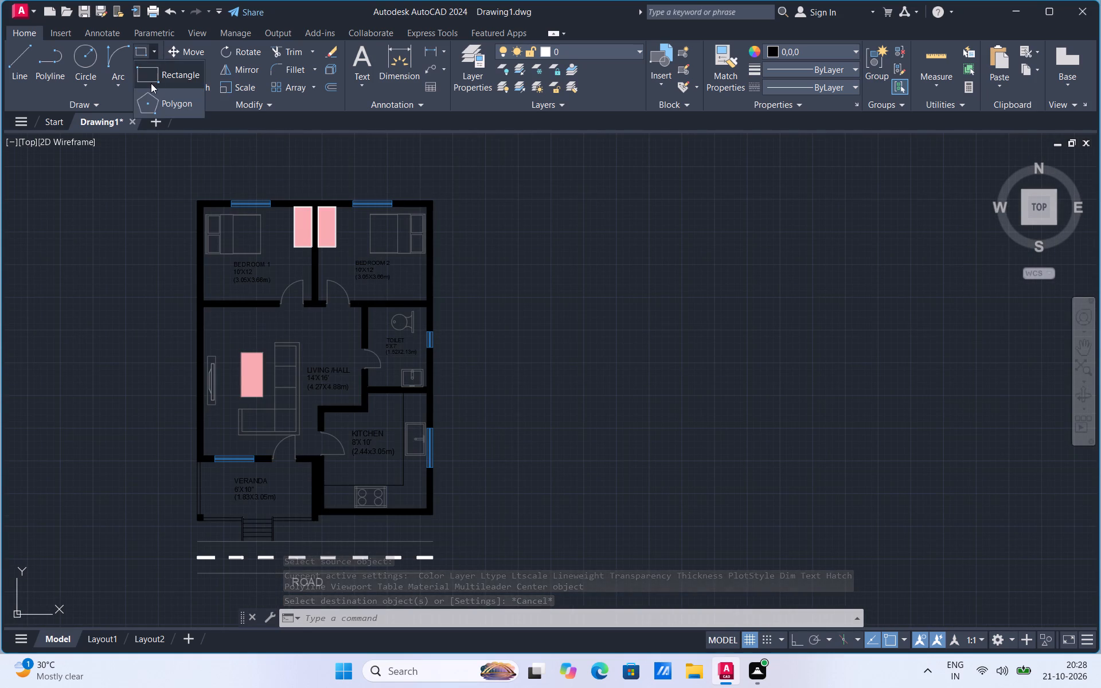
pyautogui.click(151, 83)
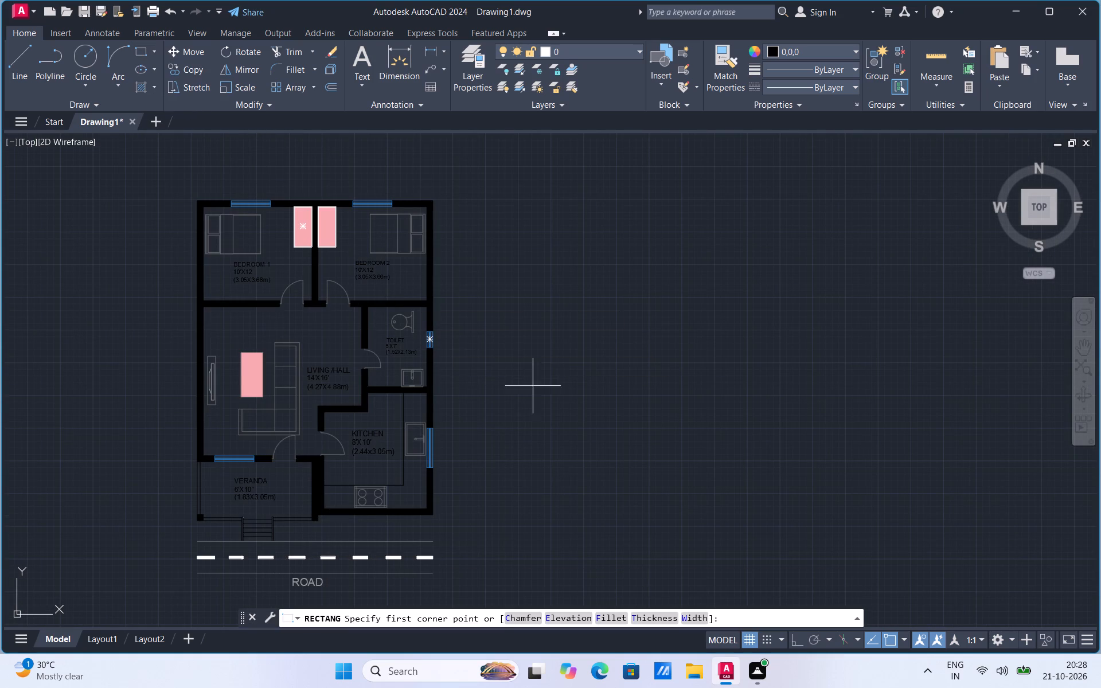
pyautogui.click(464, 439)
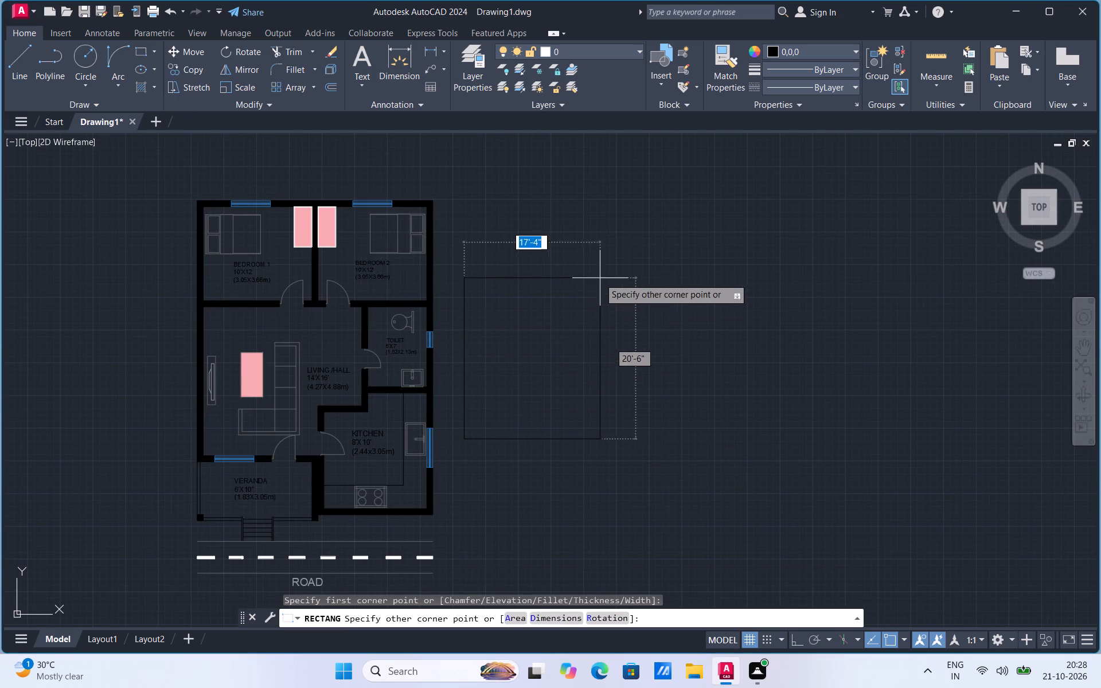
pyautogui.click(591, 248)
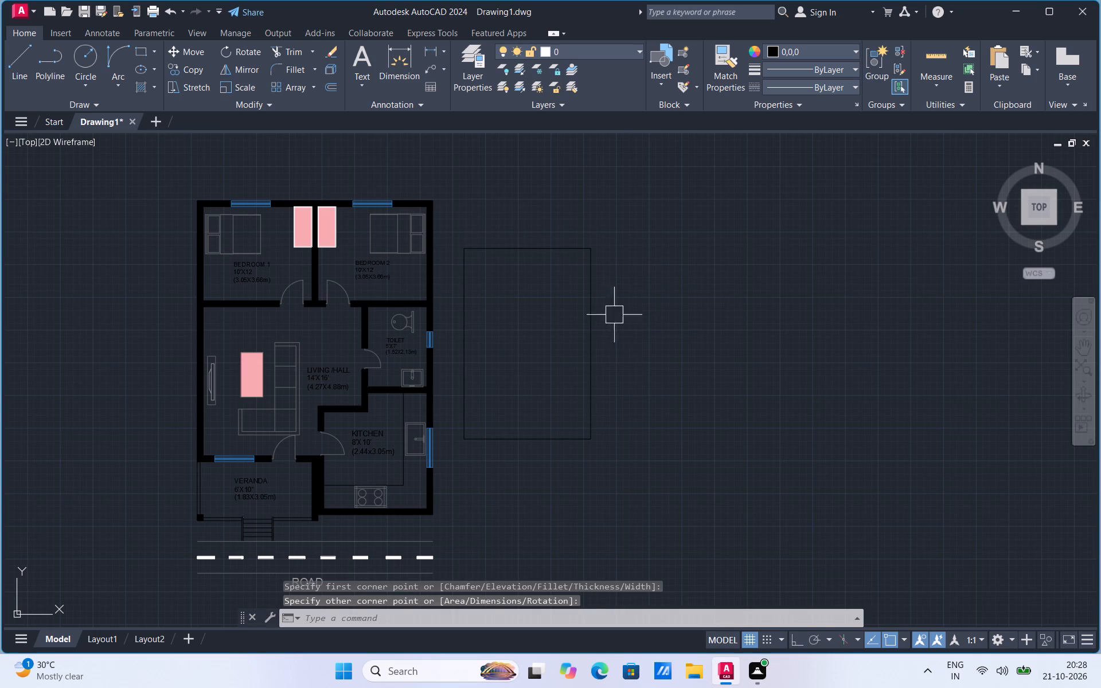
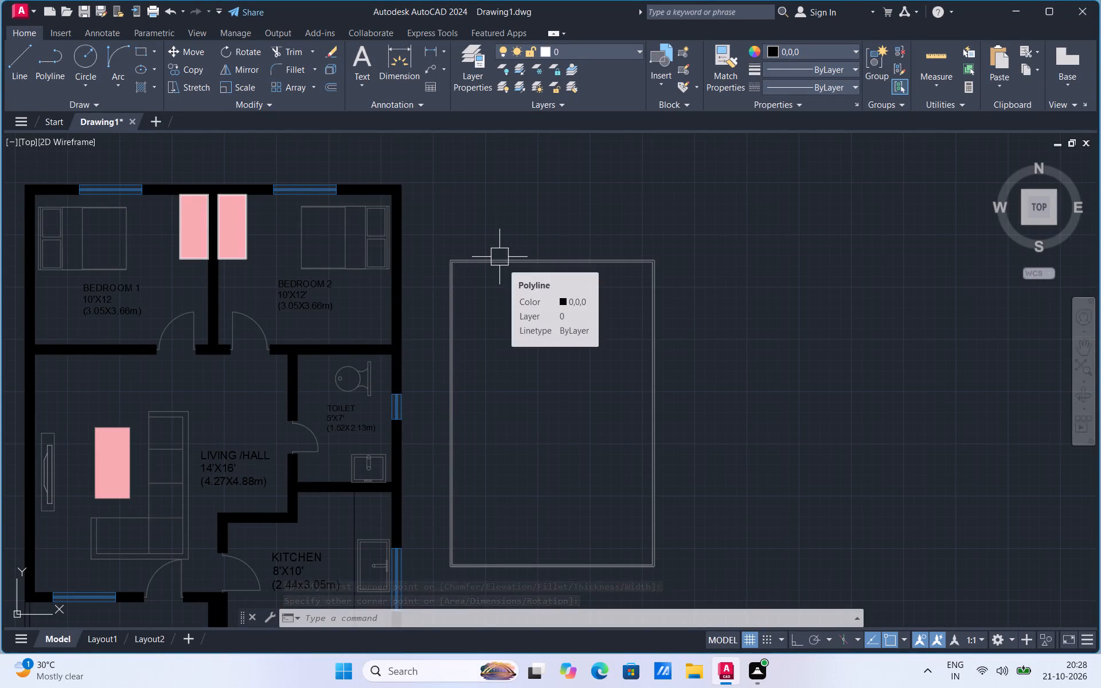
# Explode the upright rectangle east of the house plan into separate lines.
pyautogui.click(499, 257)
pyautogui.write('ex')
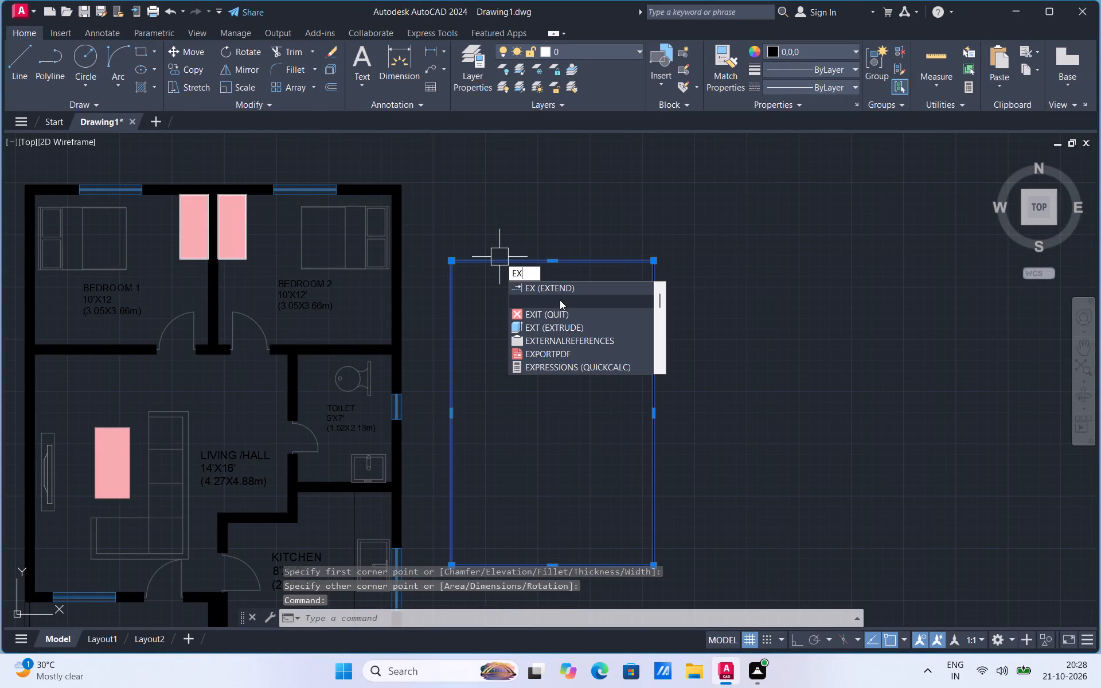
pyautogui.click(560, 300)
# Copy the rectangle's top edge straight down about 1'-10" with Ortho on, forming a header strip.
pyautogui.click(556, 255)
pyautogui.rightClick(556, 255)
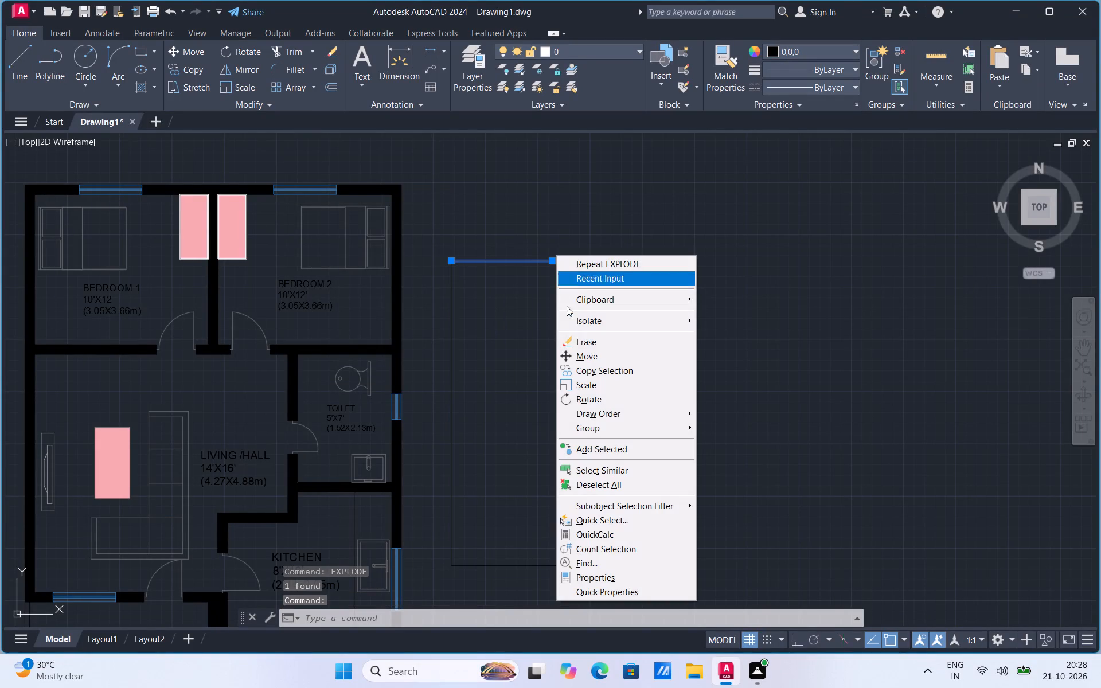
pyautogui.click(600, 372)
pyautogui.click(651, 259)
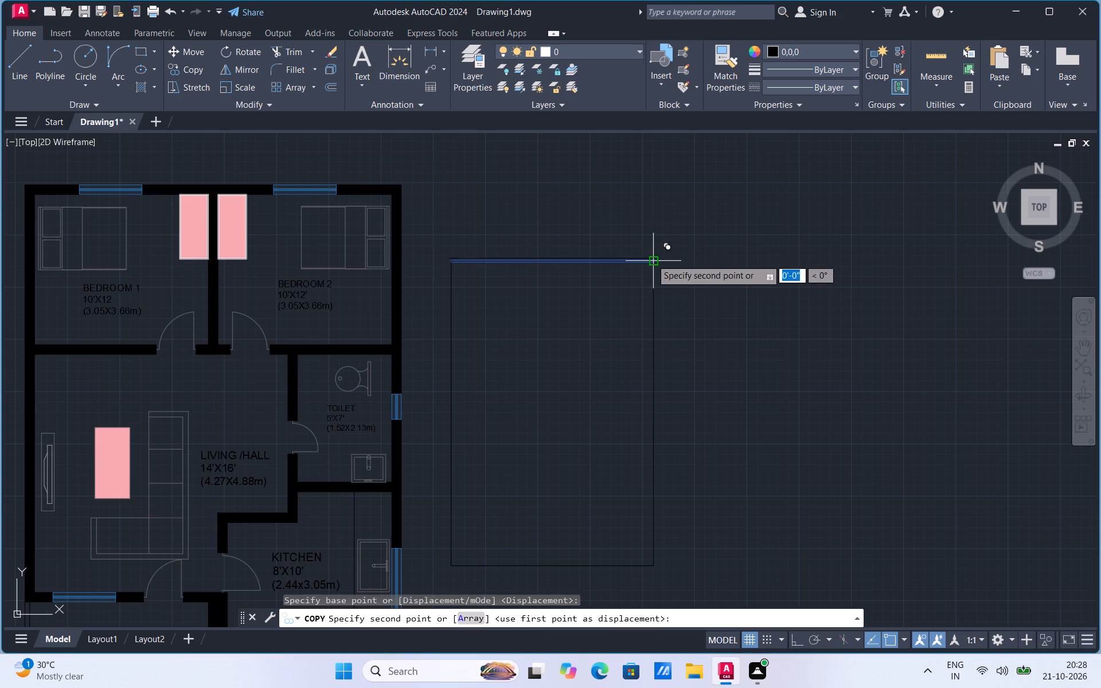
pyautogui.scroll(1, 651, 288)
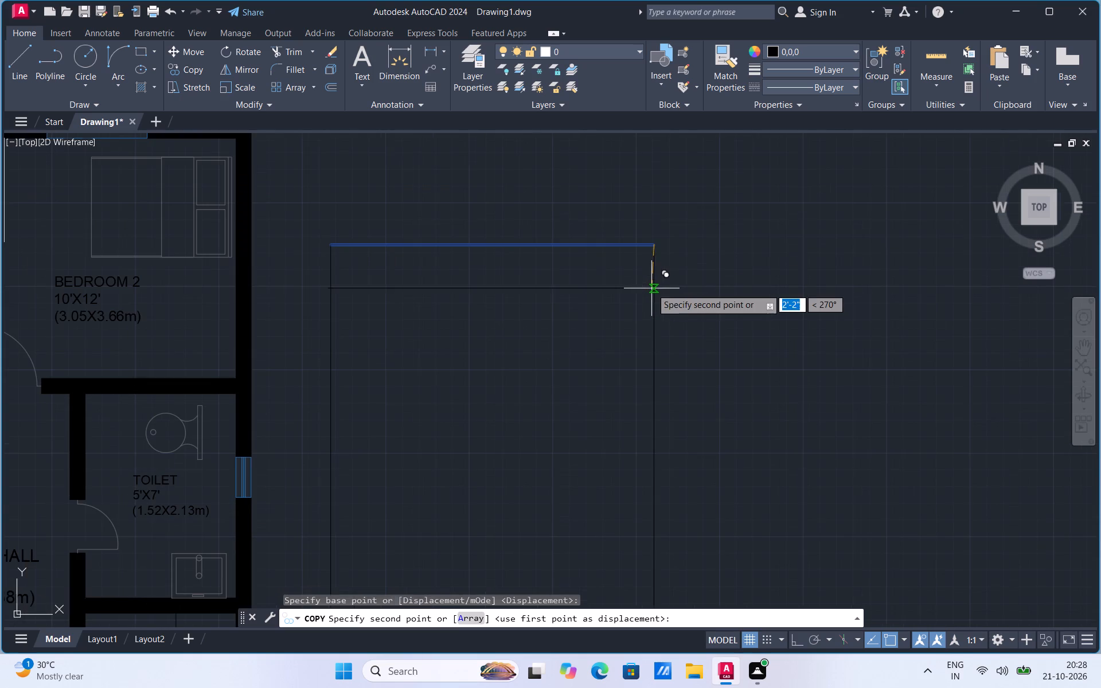
pyautogui.click(801, 642)
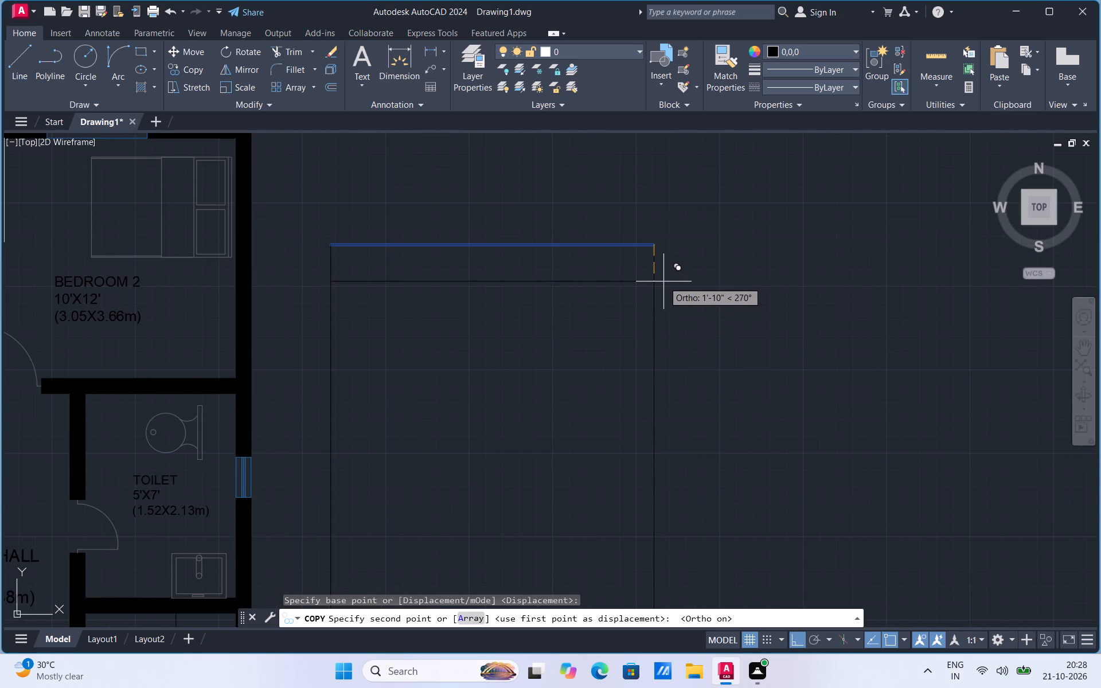
pyautogui.click(663, 280)
pyautogui.press('Escape')
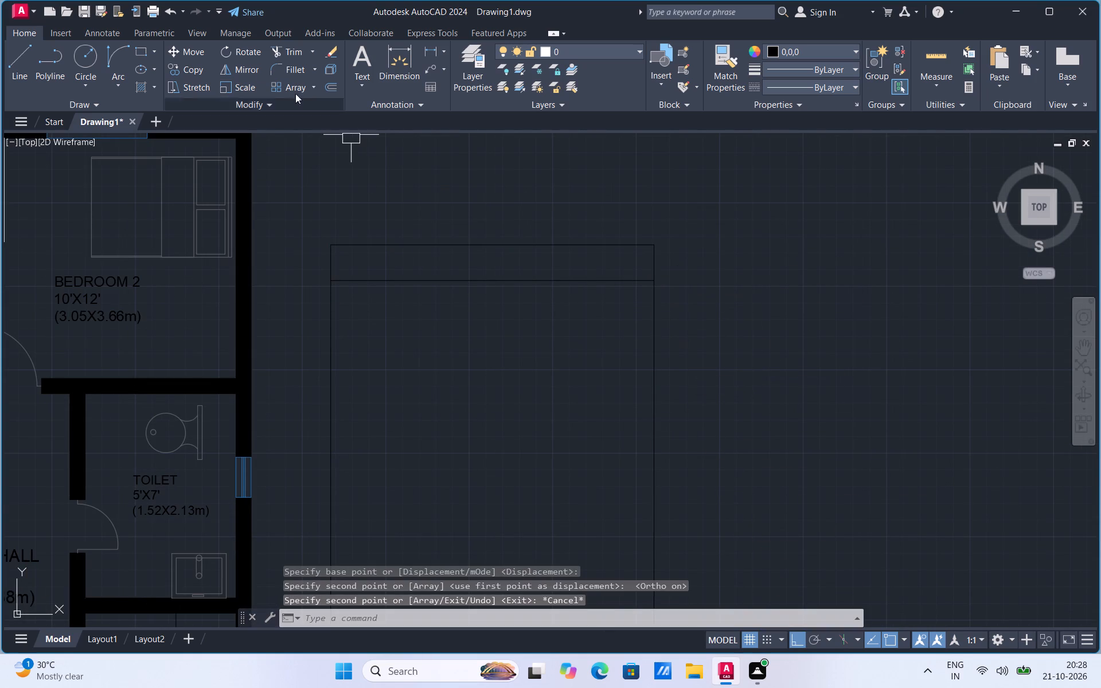
# Add multiline text reading "LIVING /HALL:14'X16'" just below the header strip inside the rectangle.
pyautogui.click(357, 83)
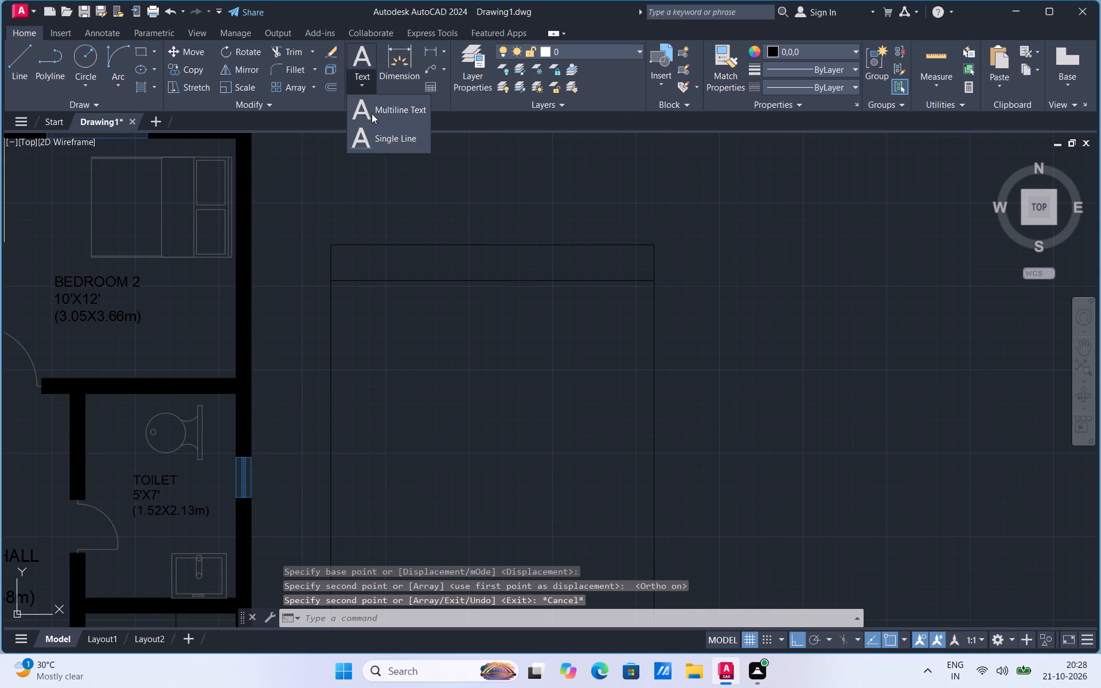
pyautogui.click(372, 112)
pyautogui.click(362, 322)
pyautogui.click(499, 352)
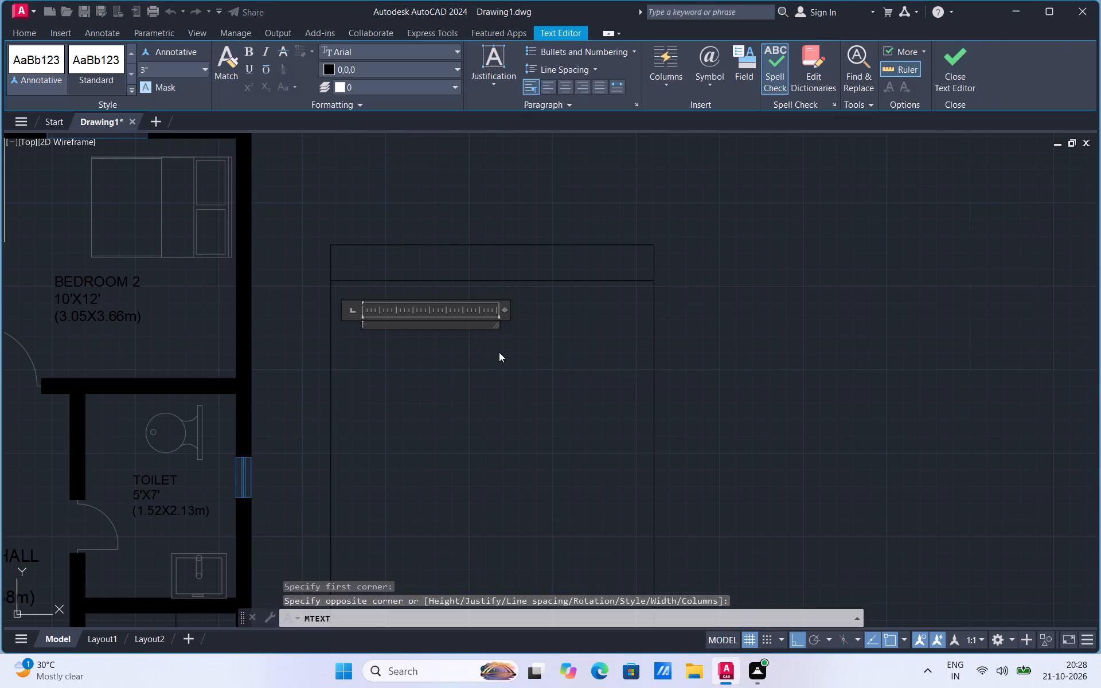
pyautogui.write('LIVING')
pyautogui.press('space')
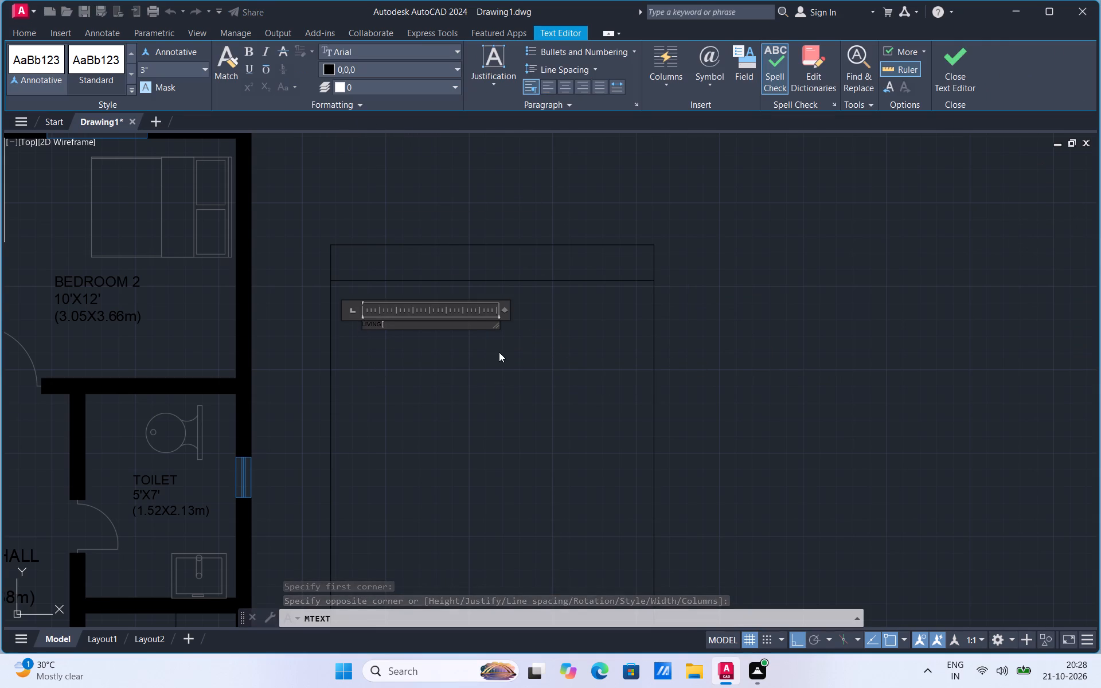
pyautogui.write('/HALL')
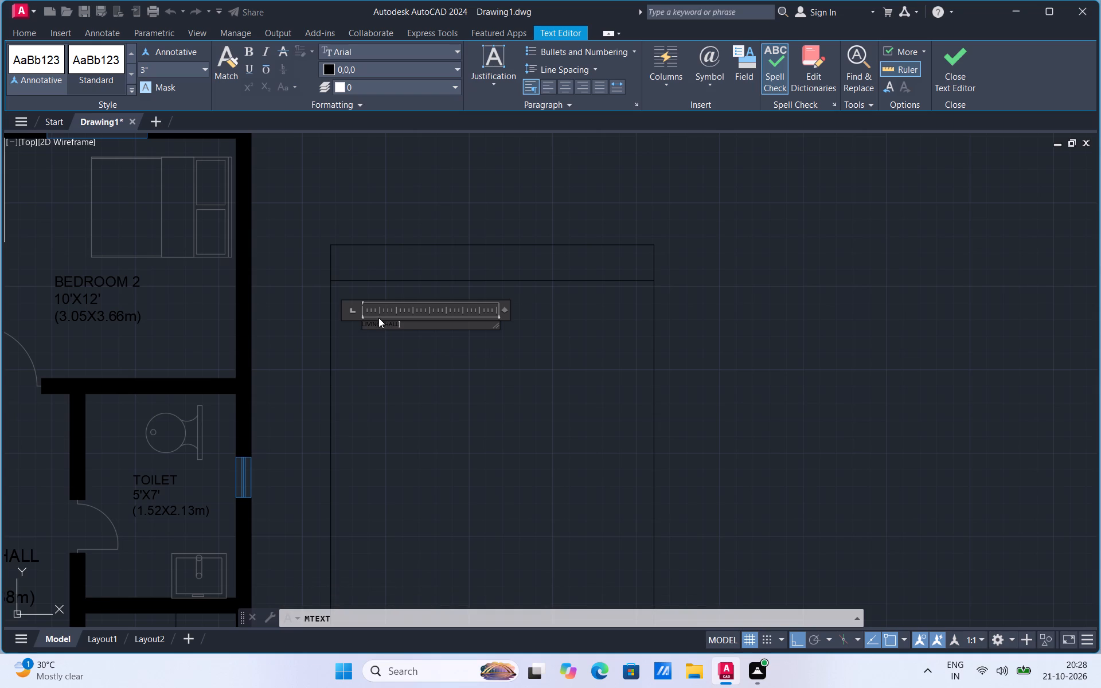
pyautogui.scroll(4, 380, 317)
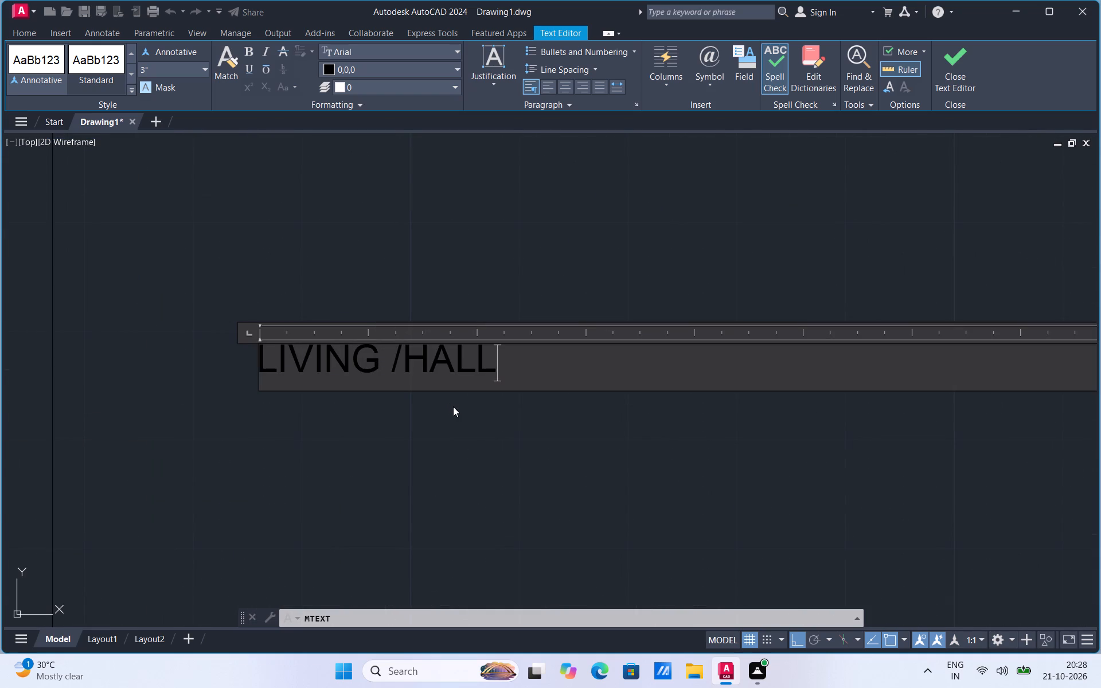
pyautogui.press(';')
pyautogui.press('BackSpace')
pyautogui.hotkey('shift', ':')
pyautogui.write("14'")
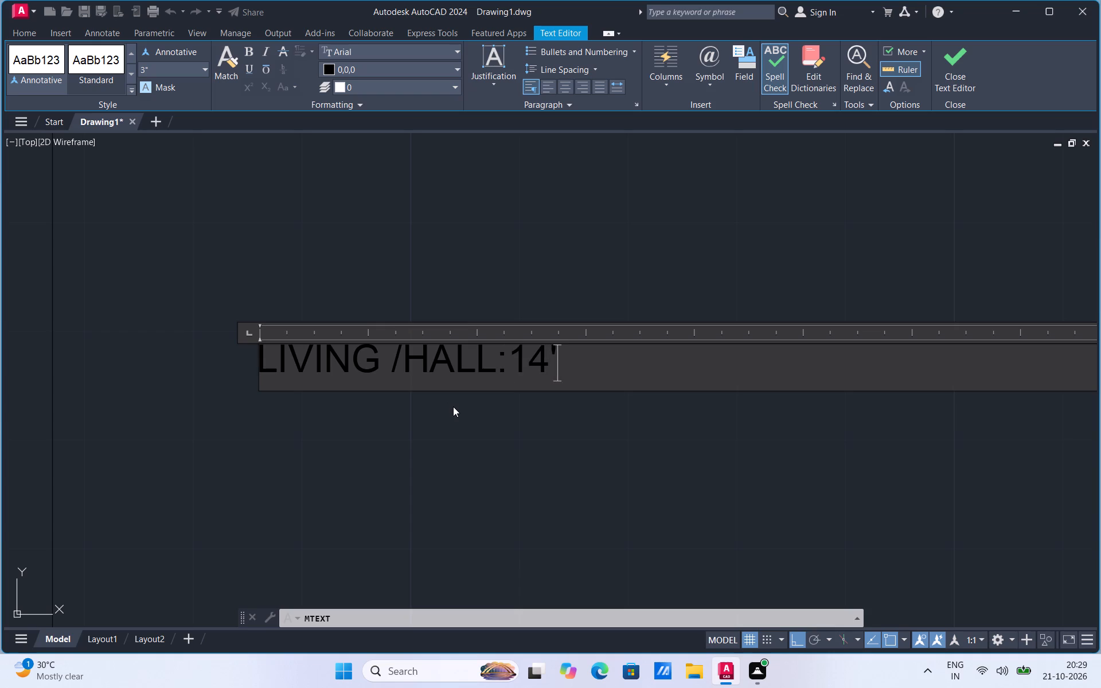
pyautogui.write("X16'")
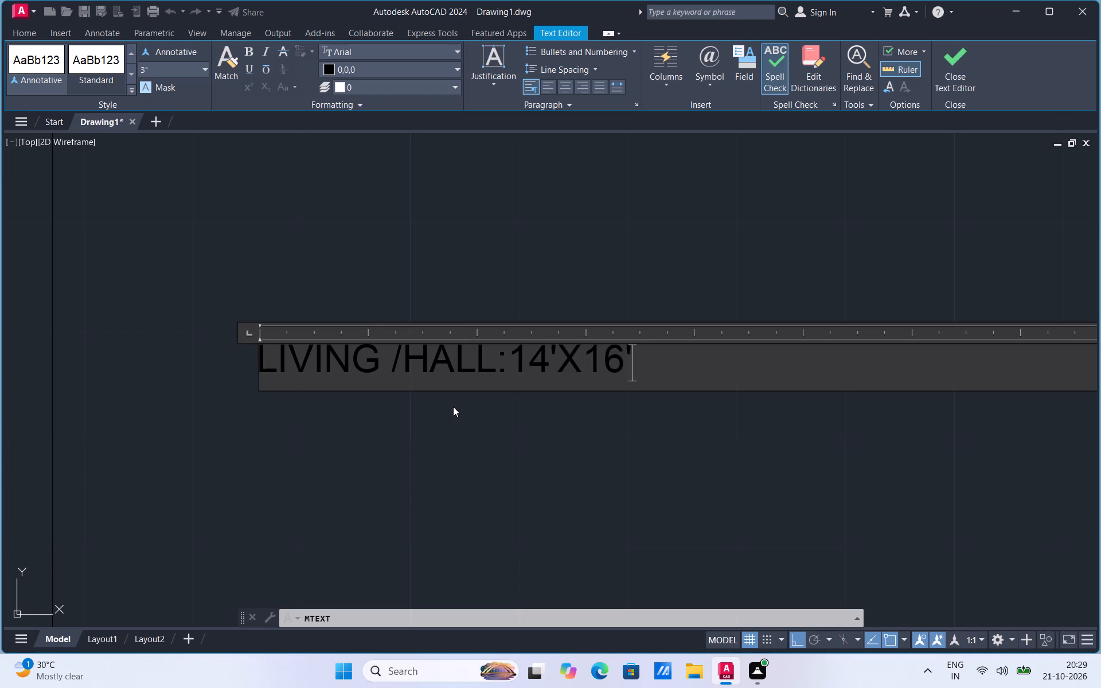
pyautogui.click(474, 273)
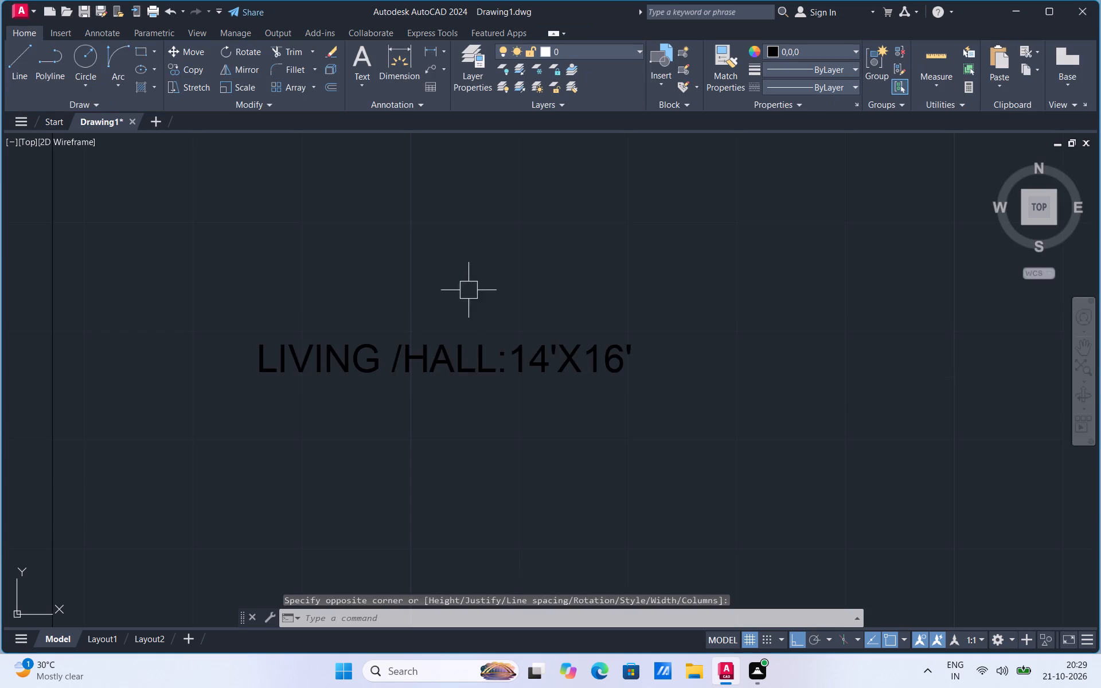
# Scale up the new LIVING /HALL:14'X16' text until it spans most of the rectangle's width.
pyautogui.click(465, 362)
pyautogui.rightClick(465, 362)
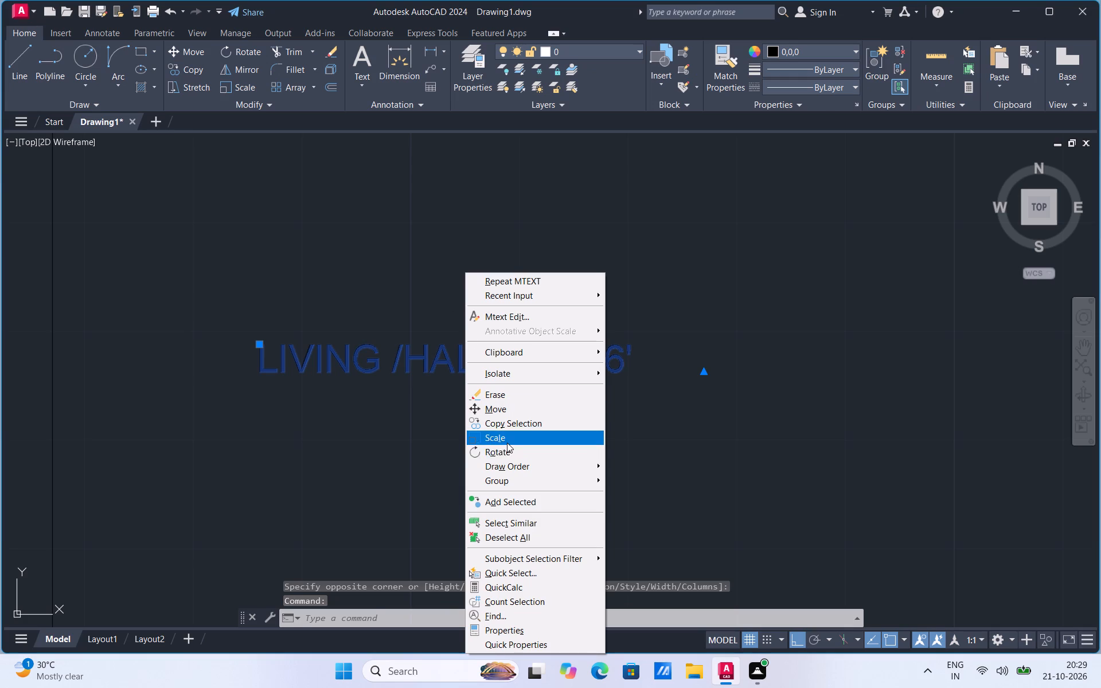
pyautogui.click(507, 443)
pyautogui.click(602, 386)
pyautogui.scroll(-4, 602, 386)
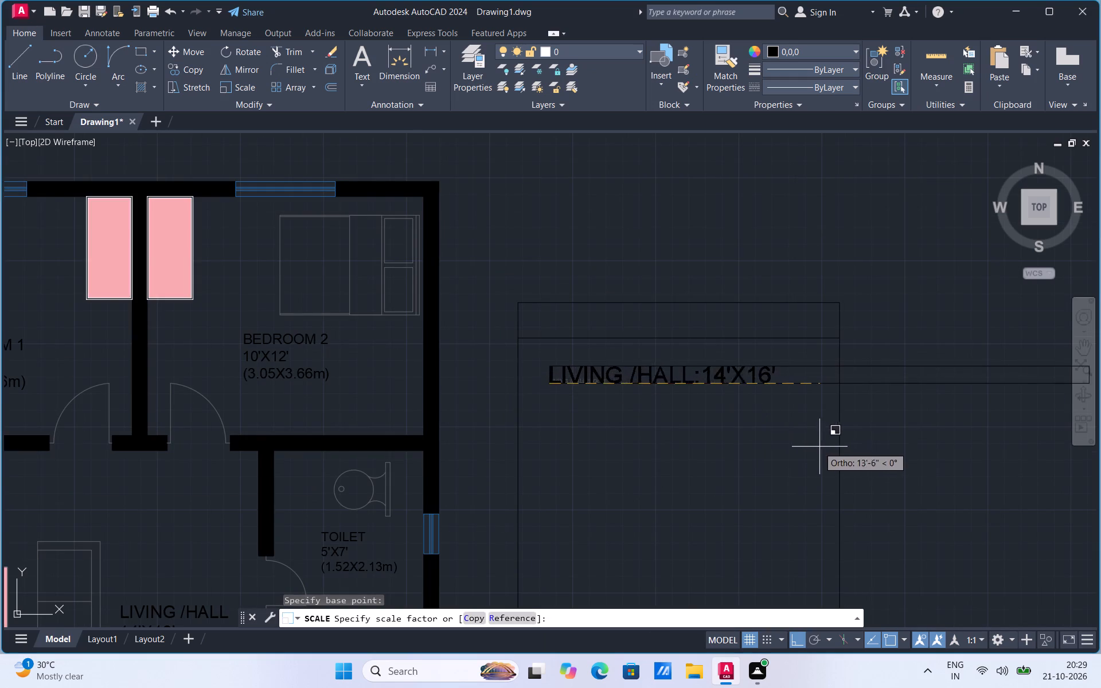
pyautogui.click(865, 455)
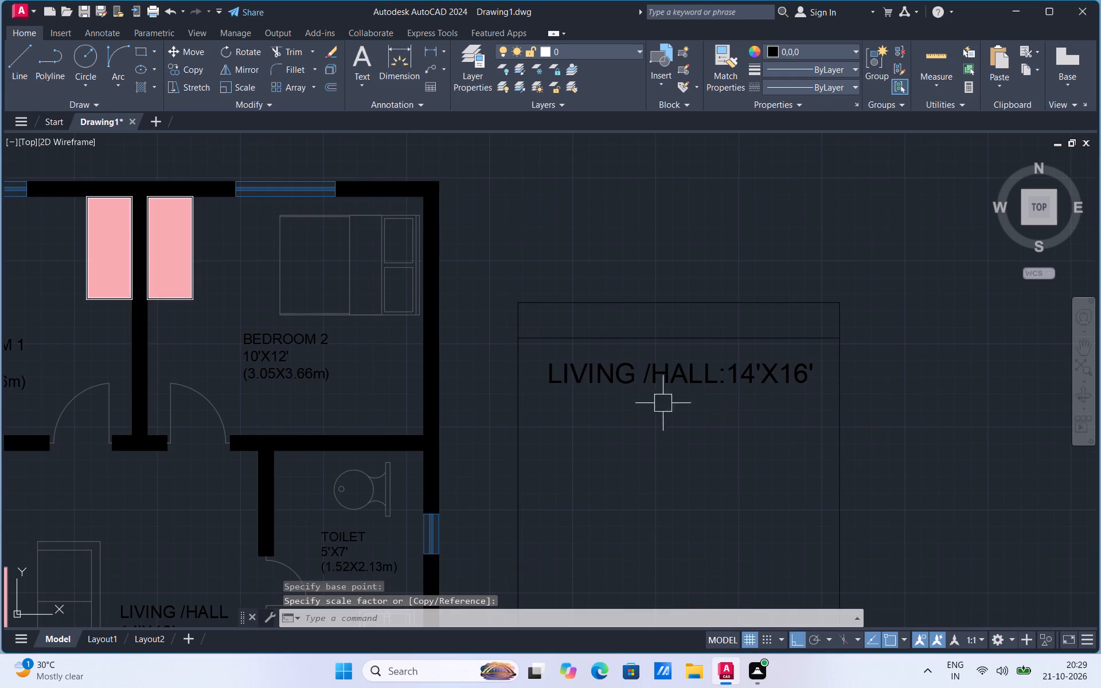
# Add multiline text reading "BEDROOM 1: 10'X12'" directly beneath the LIVING /HALL line in the rectangle.
pyautogui.click(366, 89)
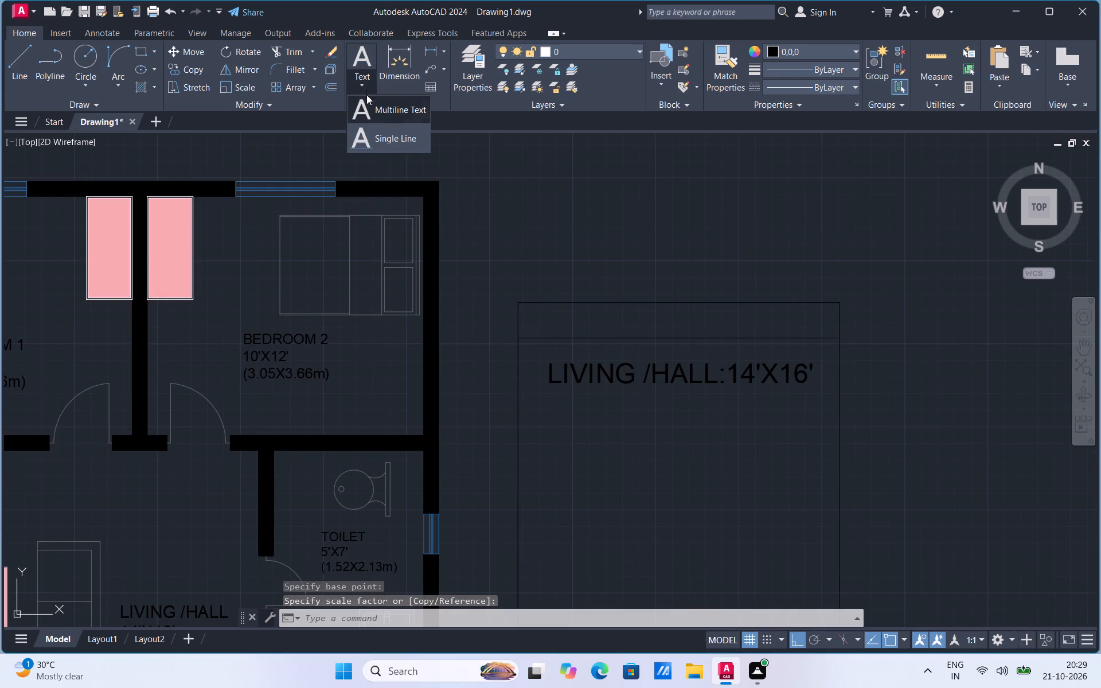
pyautogui.click(366, 106)
pyautogui.click(554, 405)
pyautogui.click(669, 437)
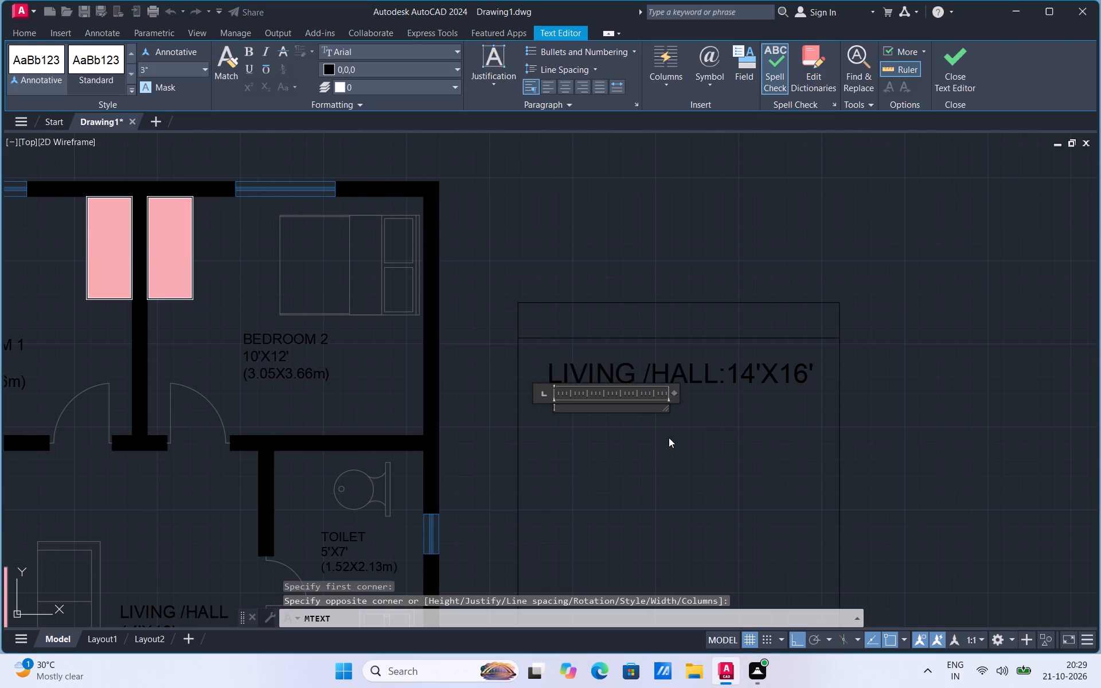
pyautogui.write('BEDROOM 1')
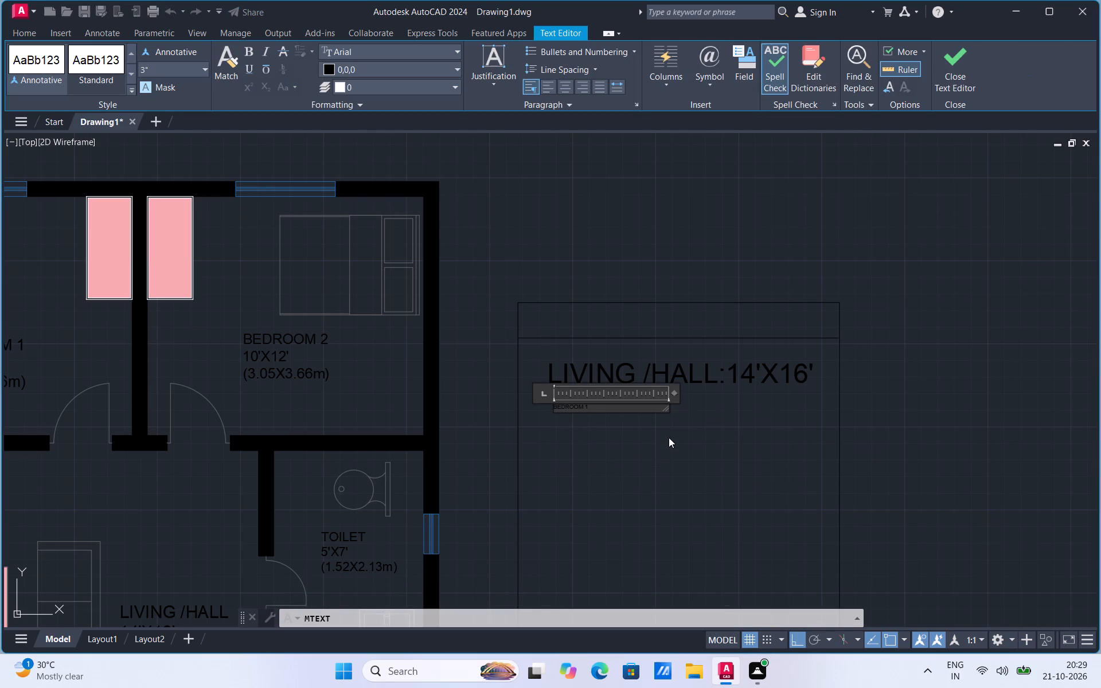
pyautogui.hotkey('shift', ':')
pyautogui.press('space')
pyautogui.write("10'")
pyautogui.press('x')
pyautogui.write("12'")
pyautogui.press('Return')
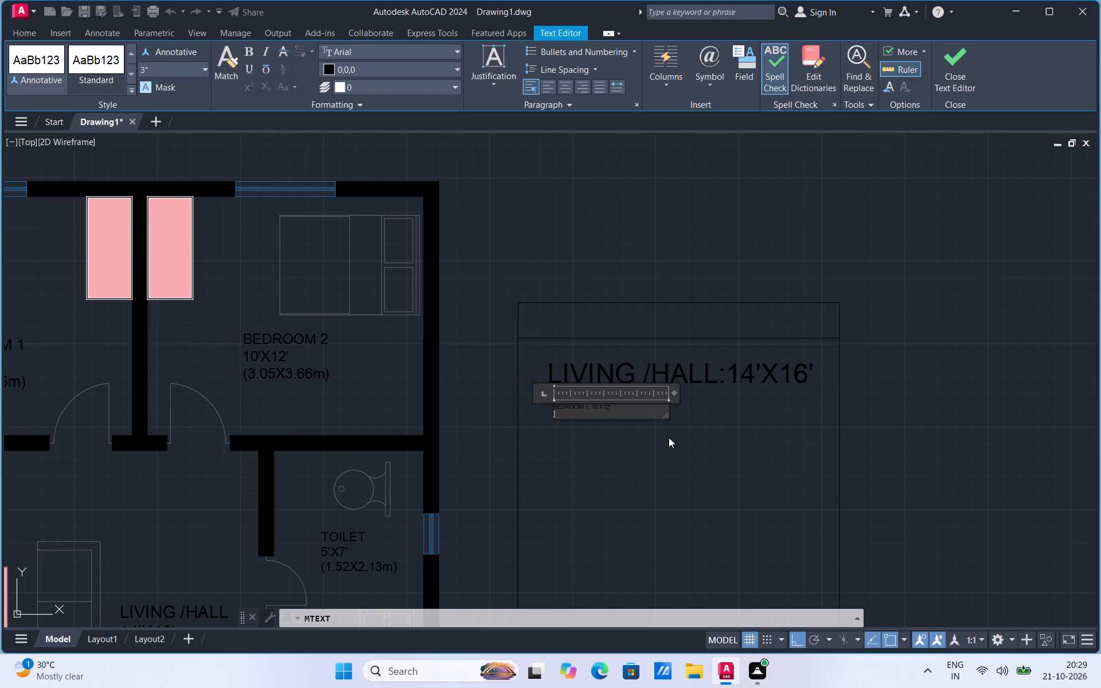
pyautogui.click(607, 459)
# Scale up the small BEDROOM 1: 10'X12' text to several times its size, using its lower edge for the base point.
pyautogui.click(612, 407)
pyautogui.rightClick(612, 407)
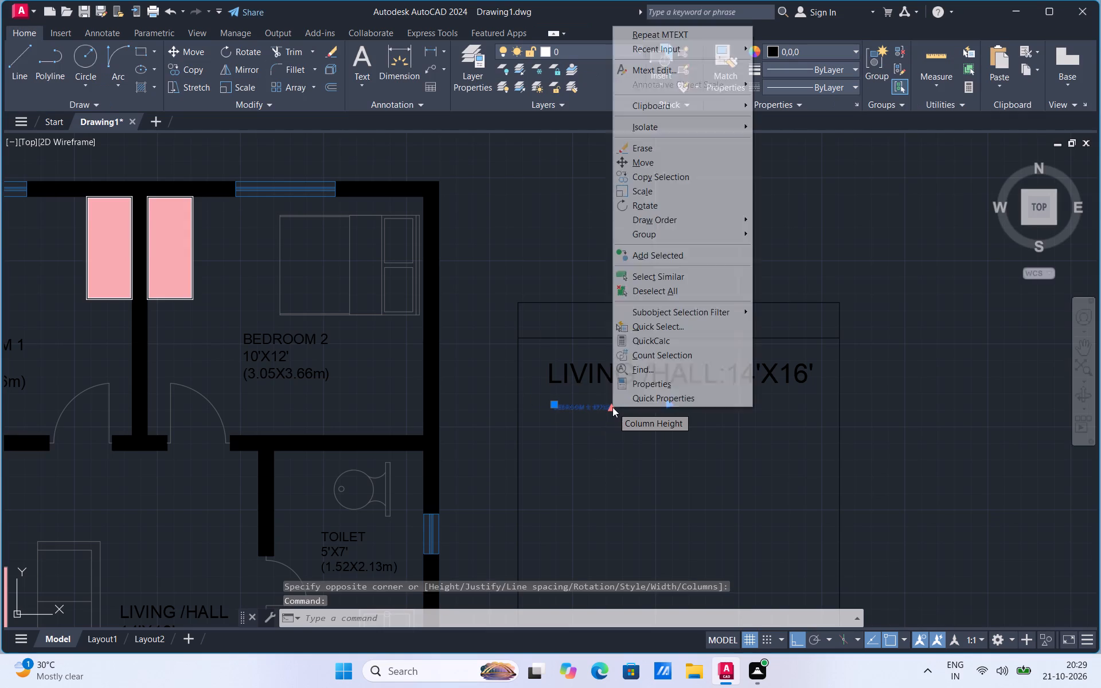
pyautogui.click(661, 194)
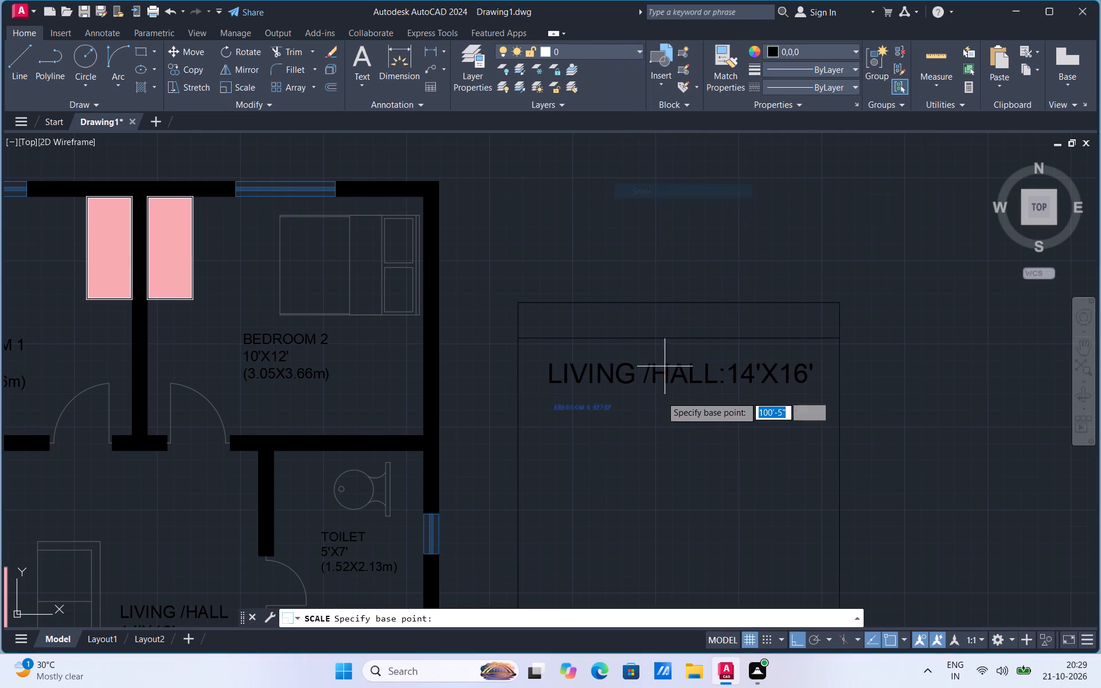
pyautogui.click(612, 413)
pyautogui.click(869, 482)
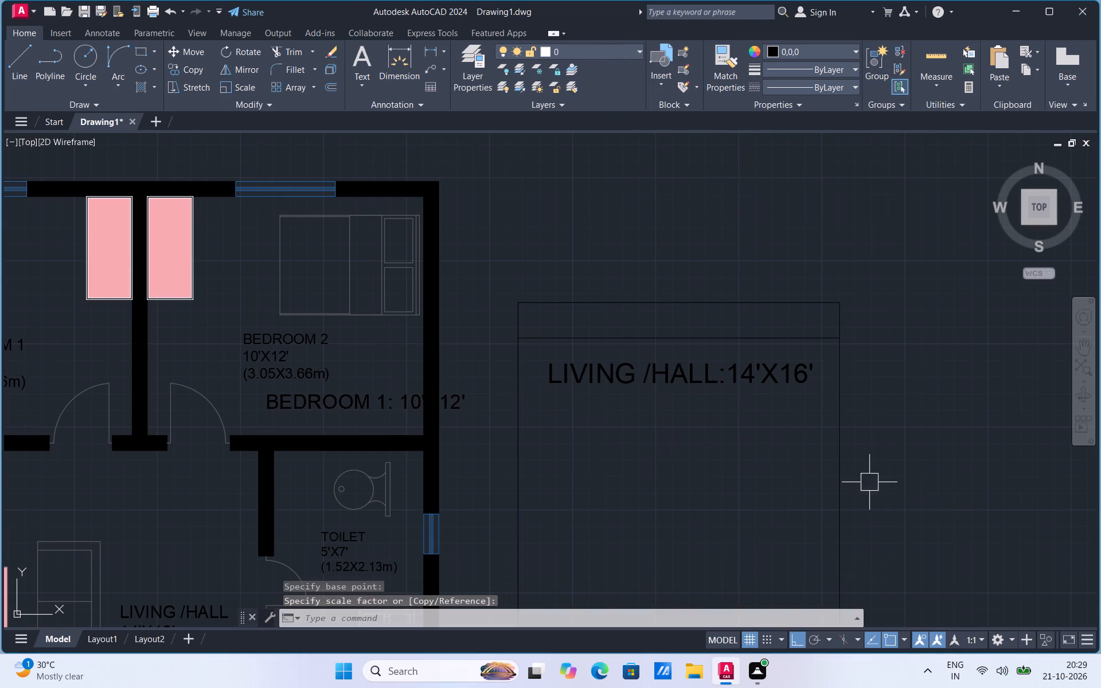
# Move the enlarged BEDROOM 1: 10'X12' text back into the rectangle, left-aligned just under the LIVING /HALL line, switching Ortho off for the final placement.
pyautogui.click(368, 403)
pyautogui.rightClick(368, 404)
pyautogui.click(393, 162)
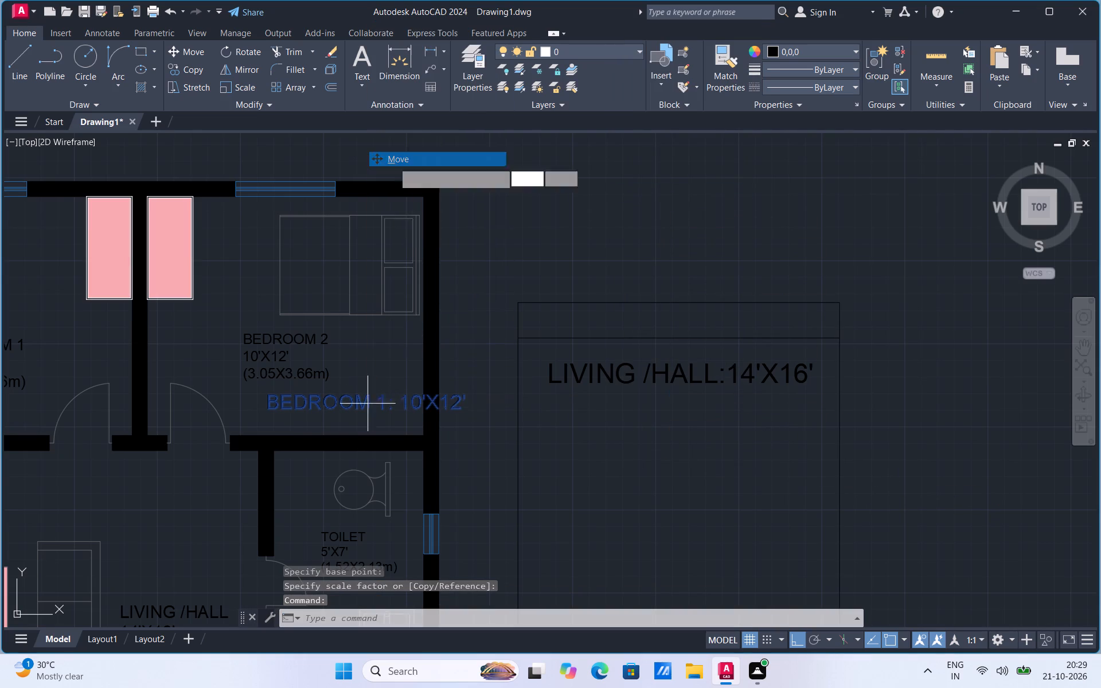
pyautogui.click(377, 394)
pyautogui.click(563, 427)
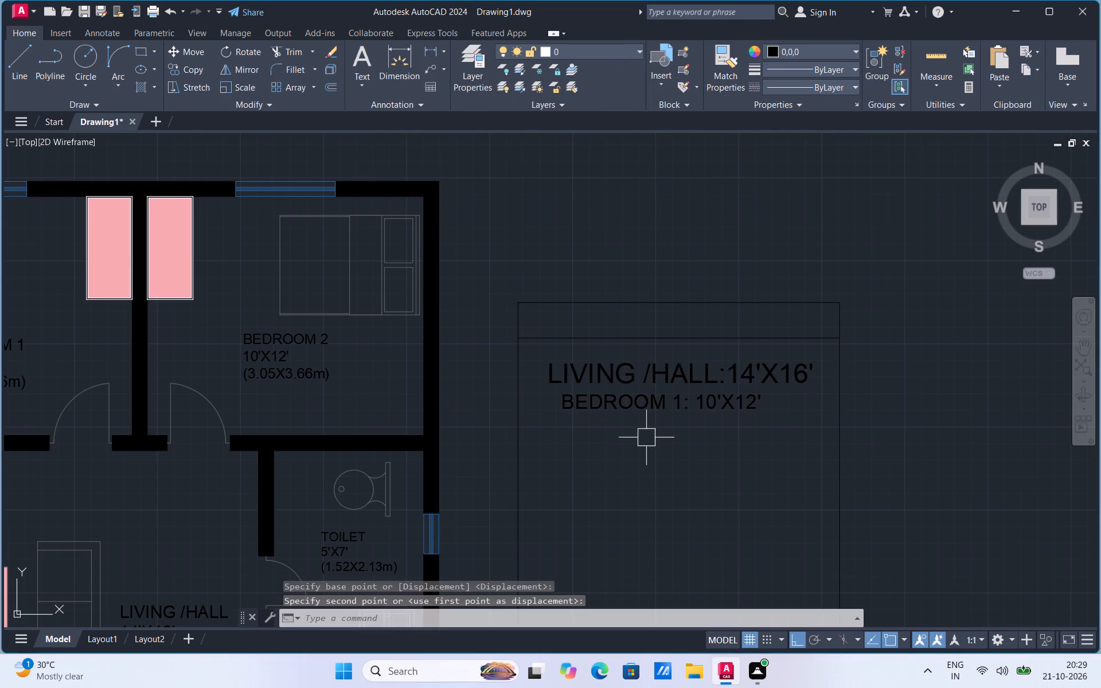
pyautogui.click(651, 415)
pyautogui.rightClick(651, 415)
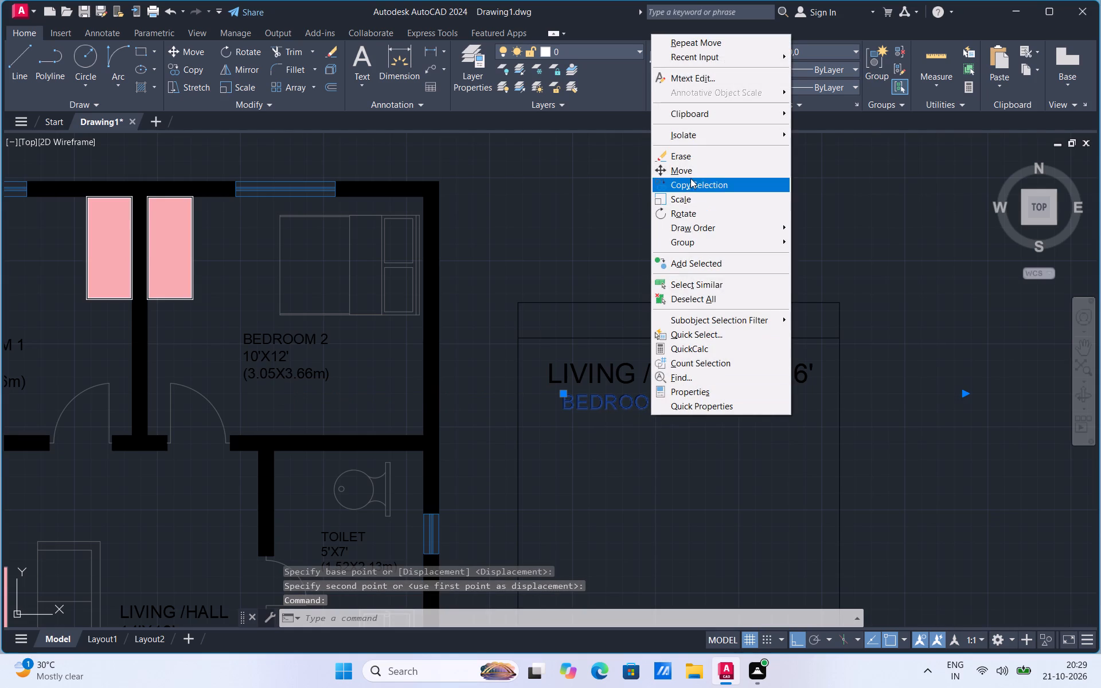
pyautogui.click(690, 177)
pyautogui.click(574, 411)
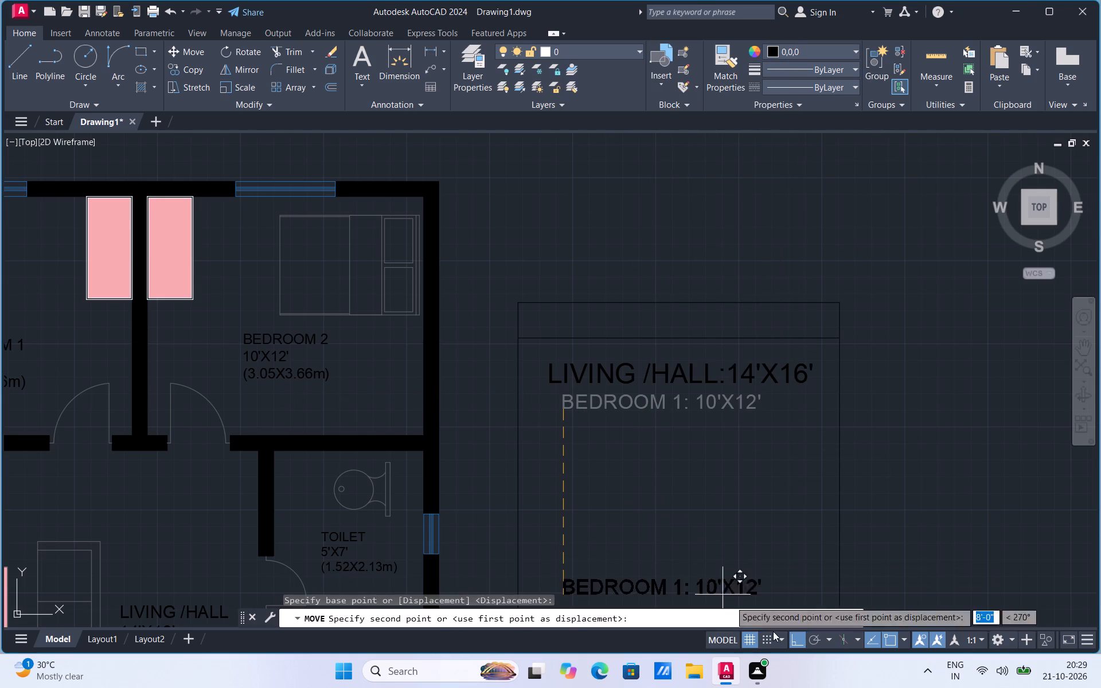
pyautogui.click(794, 644)
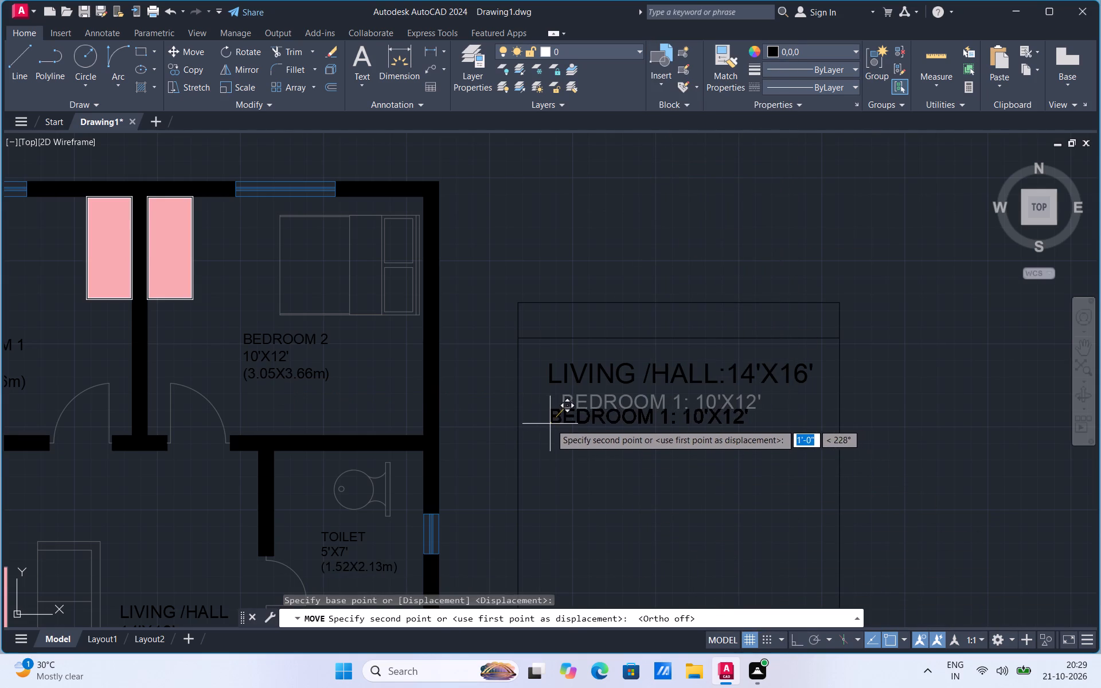
pyautogui.click(552, 422)
# Scale up the BEDROOM 1: 10'X12' text slightly from its lower-left corner, so it nearly matches the LIVING /HALL line's width.
pyautogui.click(627, 426)
pyautogui.rightClick(627, 426)
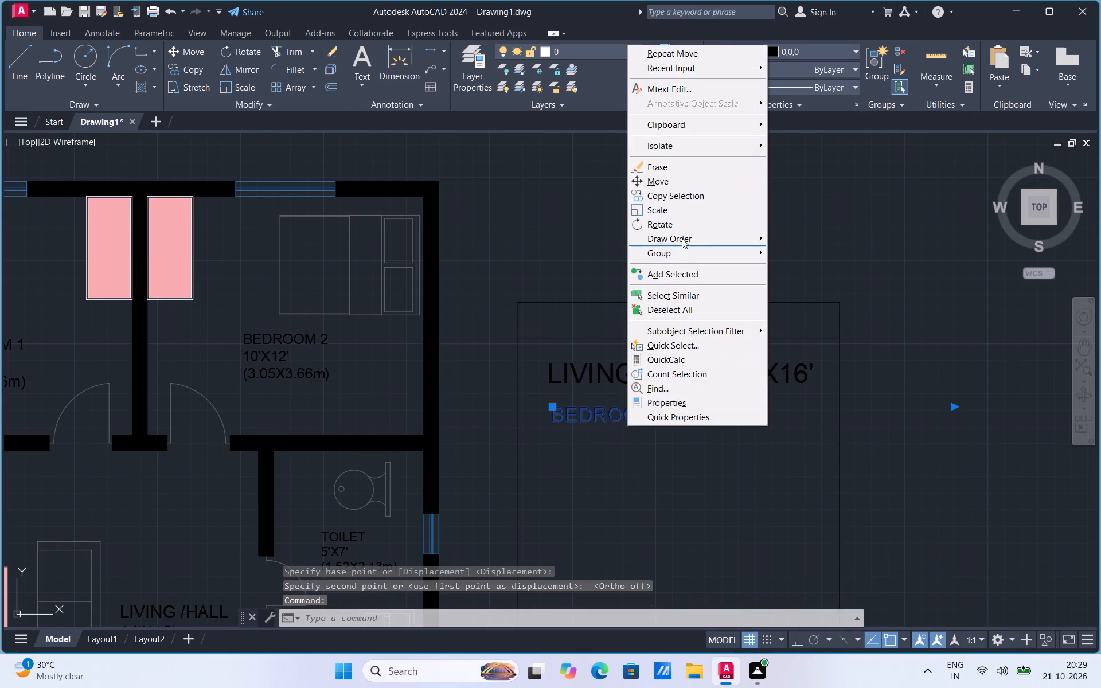
pyautogui.click(682, 212)
pyautogui.click(751, 428)
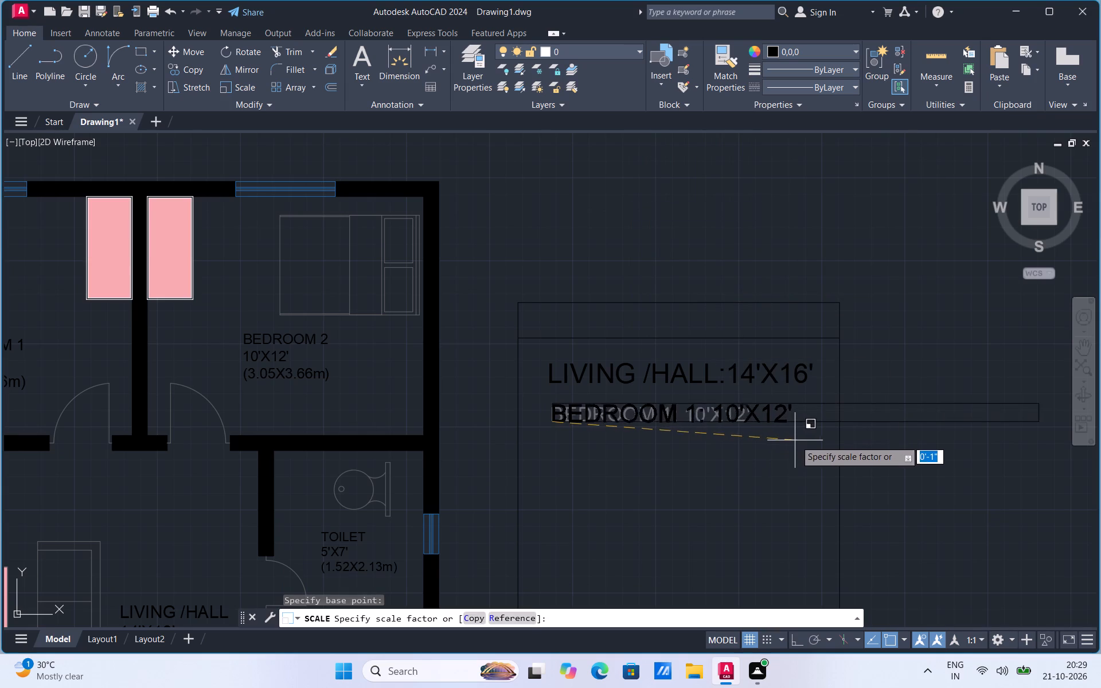
pyautogui.click(802, 441)
# Move the BEDROOM 1: 10'X12' text so its left edge lines up vertically with the start of the LIVING /HALL line.
pyautogui.click(628, 425)
pyautogui.rightClick(628, 425)
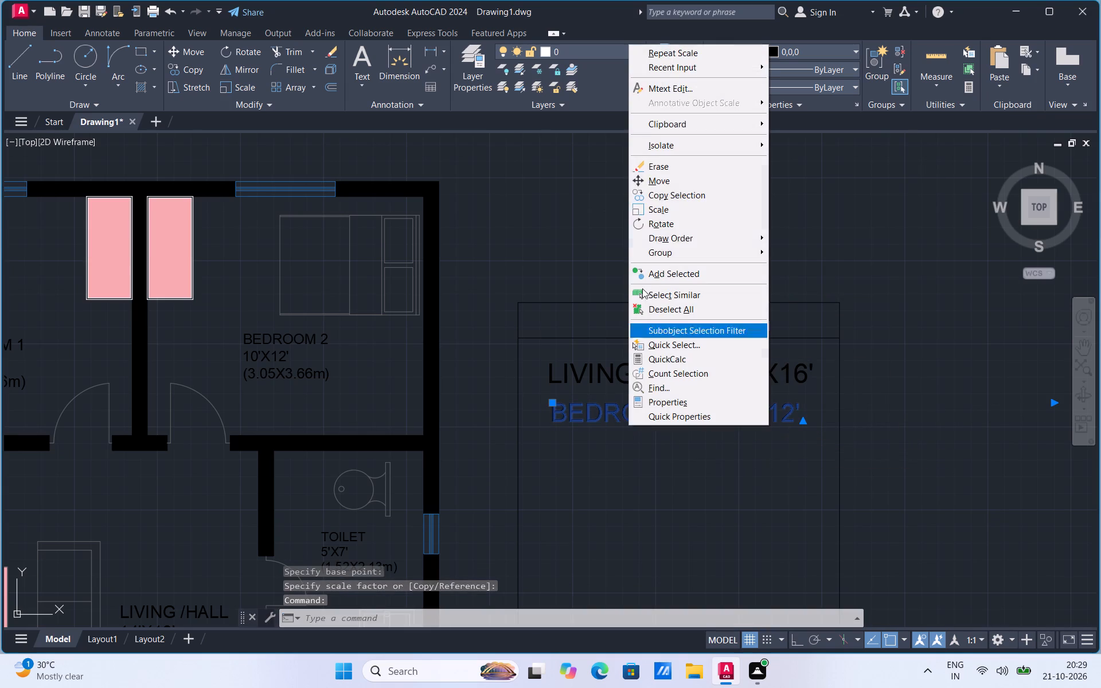
pyautogui.click(657, 185)
pyautogui.click(545, 402)
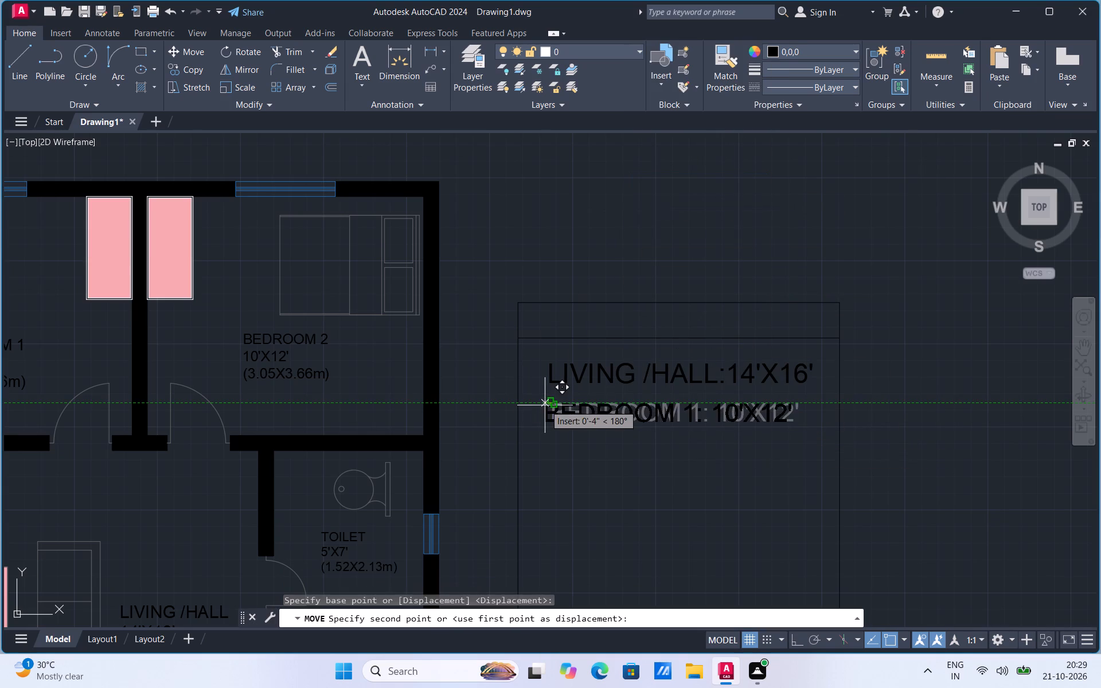
pyautogui.scroll(2, 545, 408)
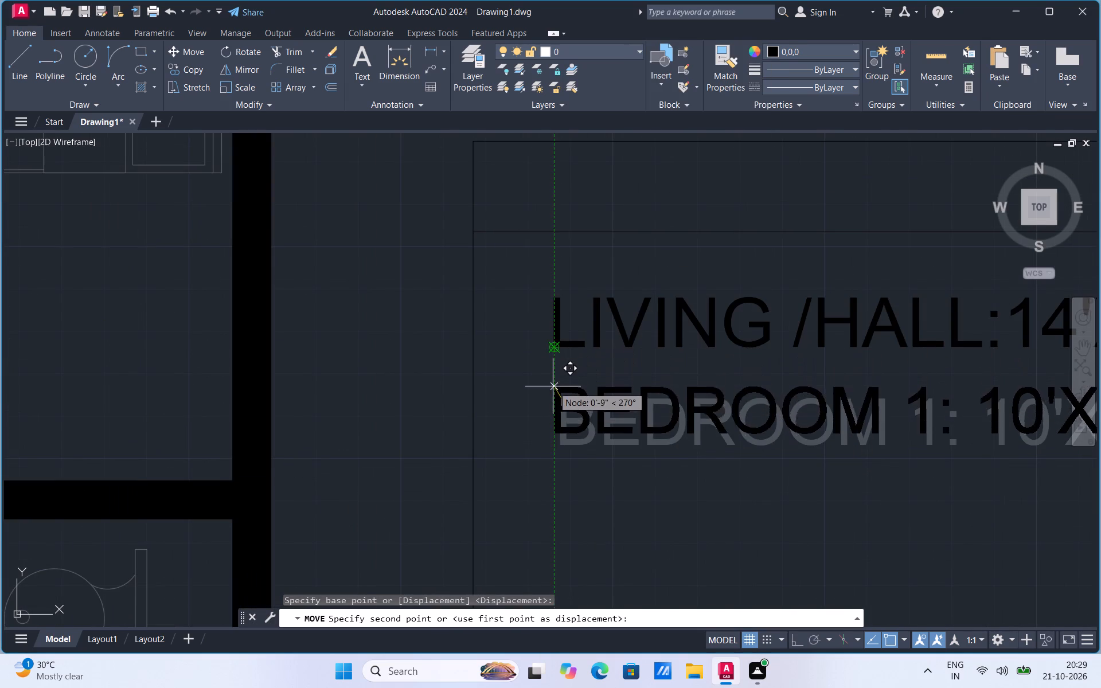
pyautogui.click(553, 406)
# Copy the BEDROOM 1: 10'X12' text about 2'-1" straight down inside the schedule box, with Ortho on.
pyautogui.scroll(-1, 550, 413)
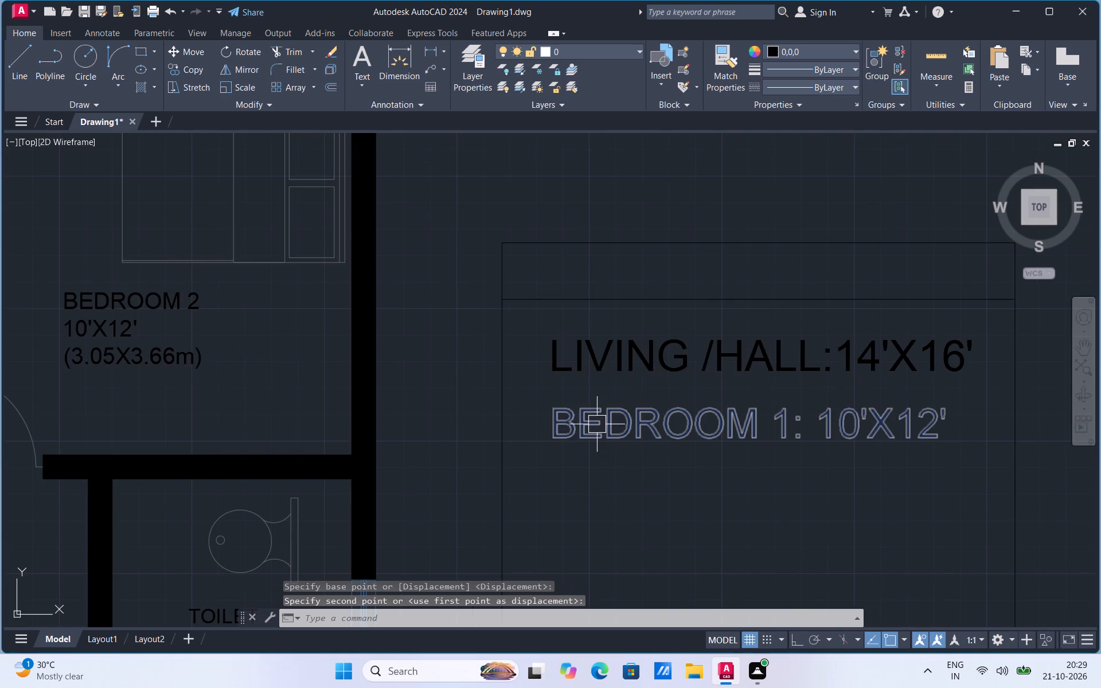
pyautogui.click(597, 424)
pyautogui.rightClick(597, 424)
pyautogui.click(632, 199)
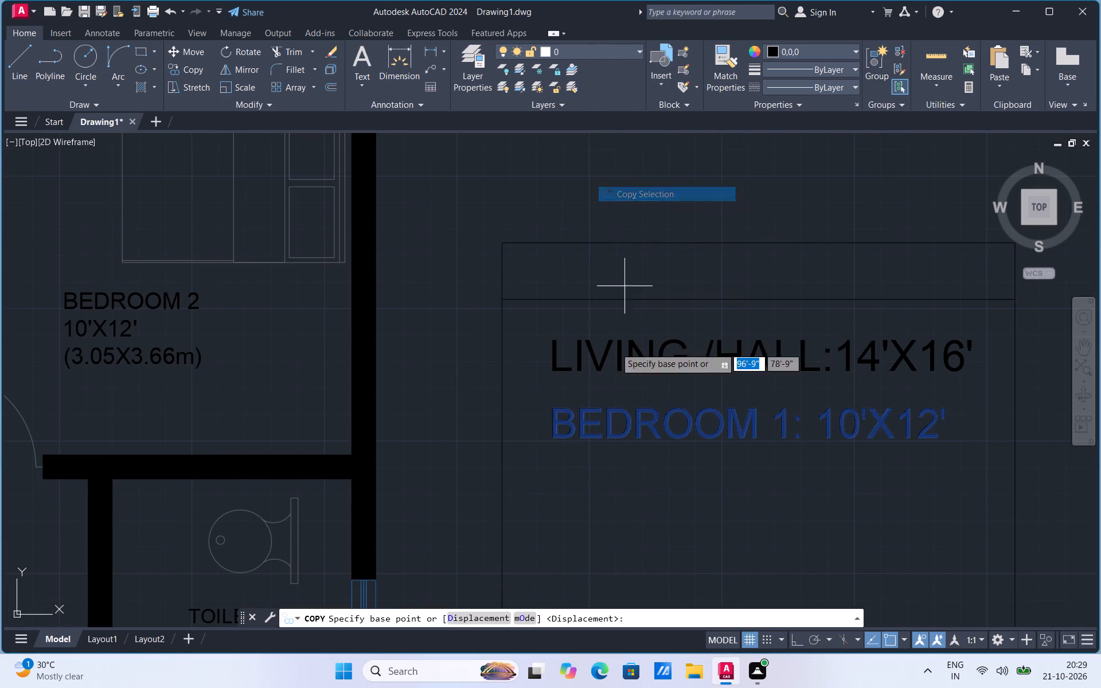
pyautogui.click(609, 406)
pyautogui.scroll(-1, 608, 381)
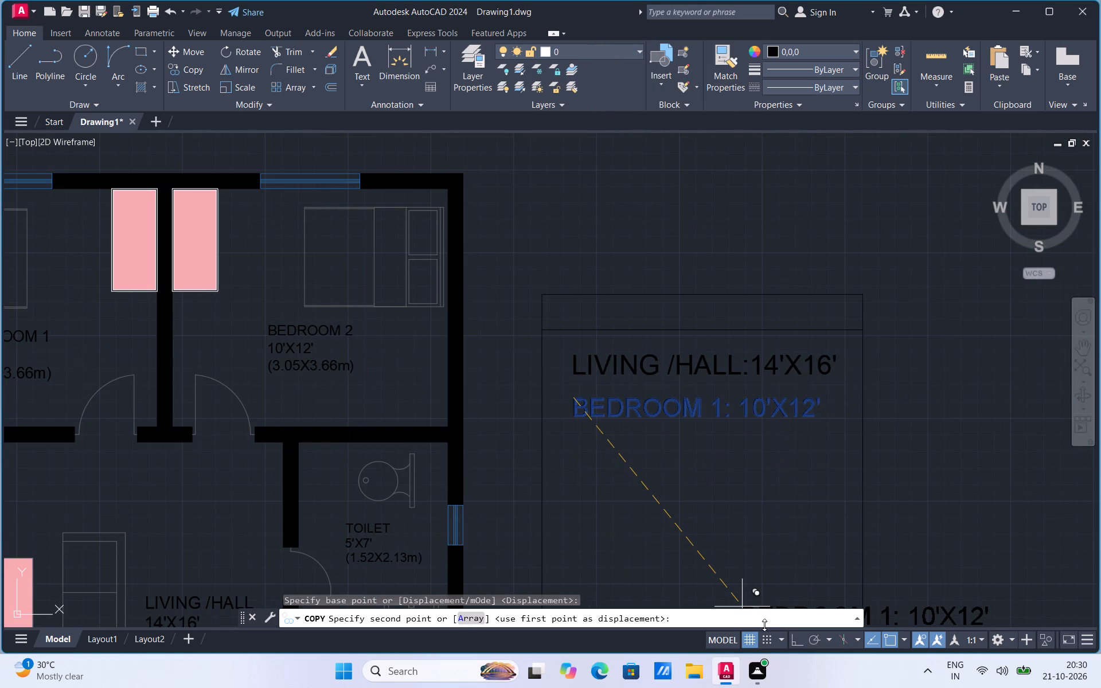
pyautogui.click(792, 639)
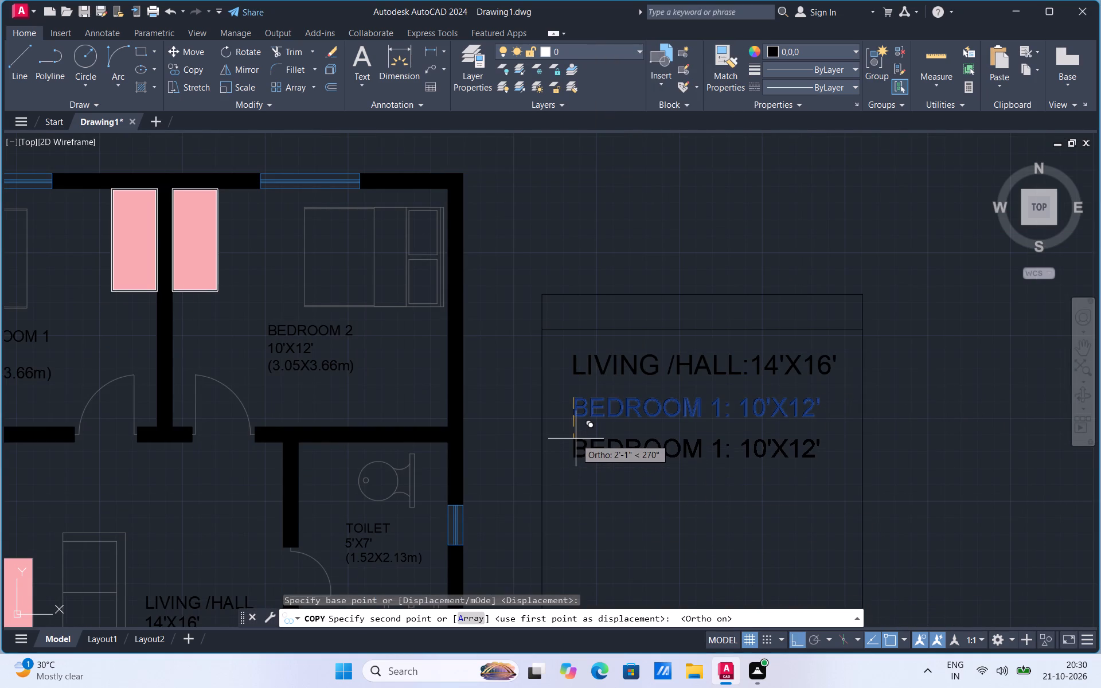
pyautogui.click(576, 439)
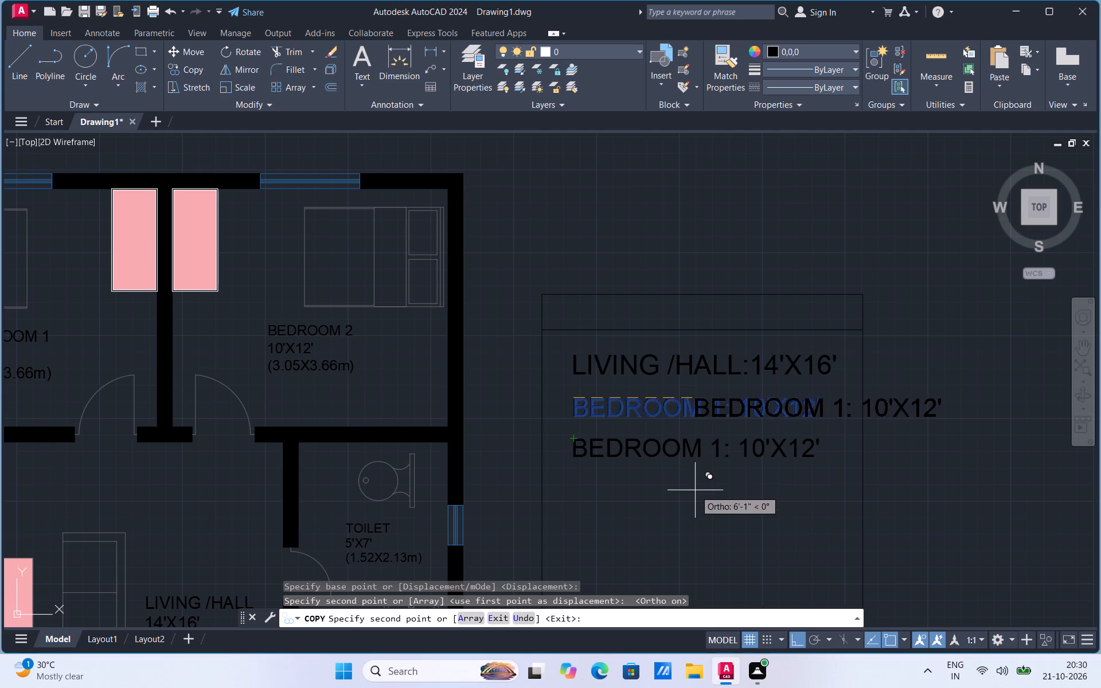
pyautogui.press('Escape')
# Edit the lower BEDROOM 1 copy to read "BEDROOM 2: 10'X12'".
pyautogui.doubleClick(698, 460)
pyautogui.click(728, 450)
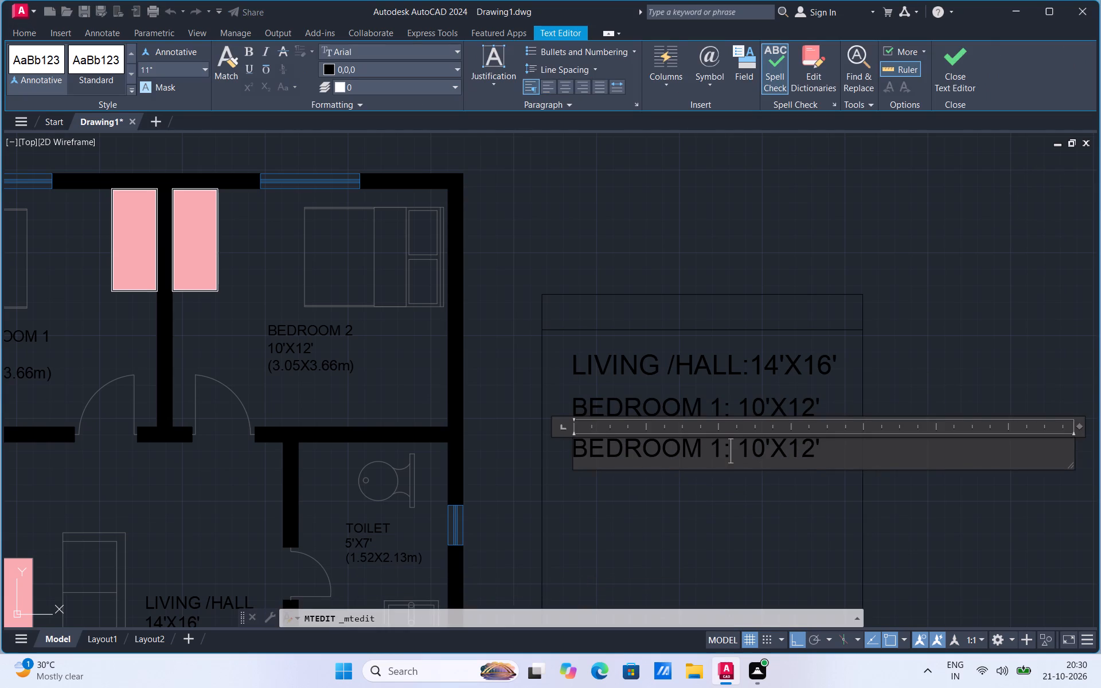
pyautogui.click(720, 447)
pyautogui.press('BackSpace')
pyautogui.press('2')
pyautogui.click(677, 495)
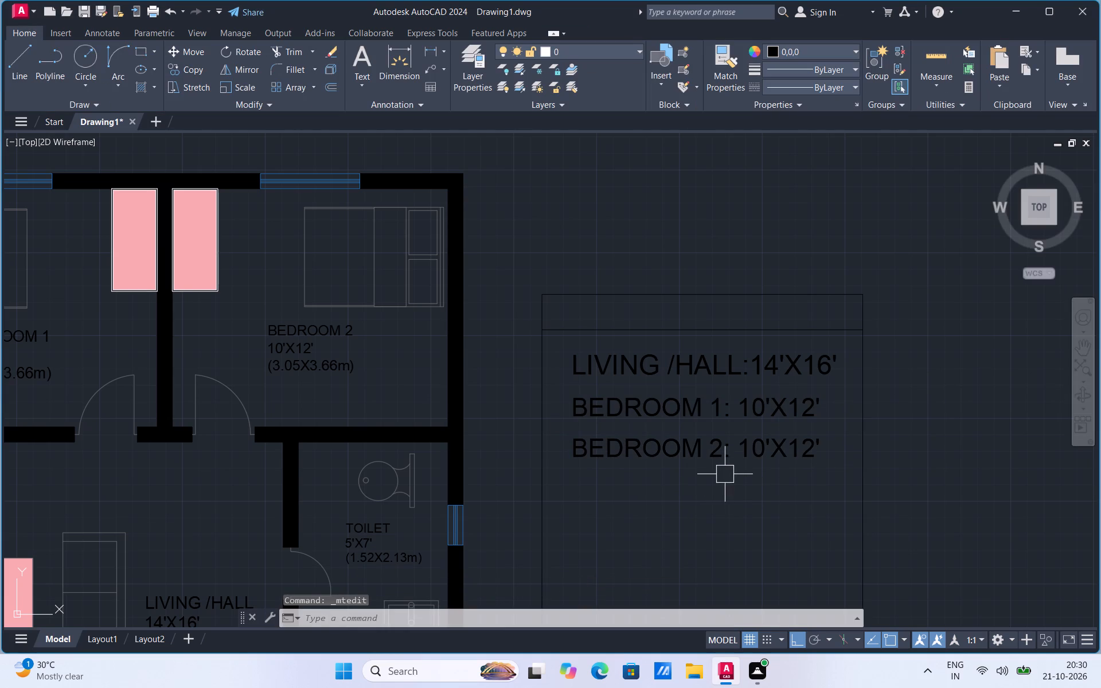
# Copy the schedule's BEDROOM 2: 10'X12' line straight down to form a fourth line beneath it.
pyautogui.click(678, 450)
pyautogui.rightClick(678, 450)
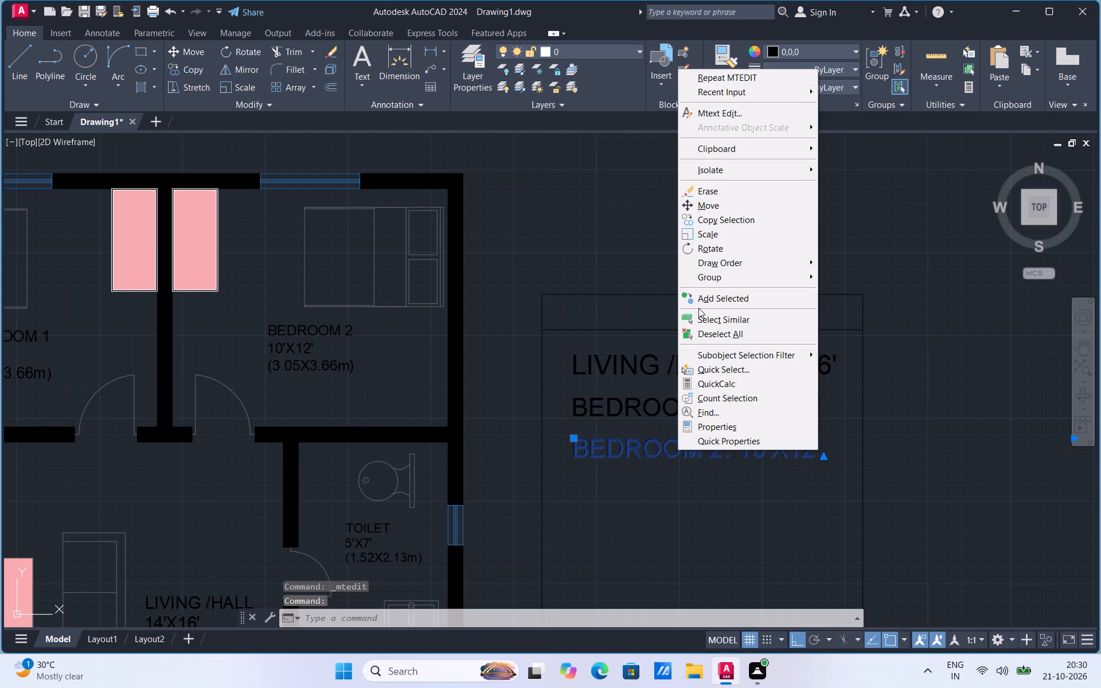
pyautogui.click(712, 223)
pyautogui.click(646, 464)
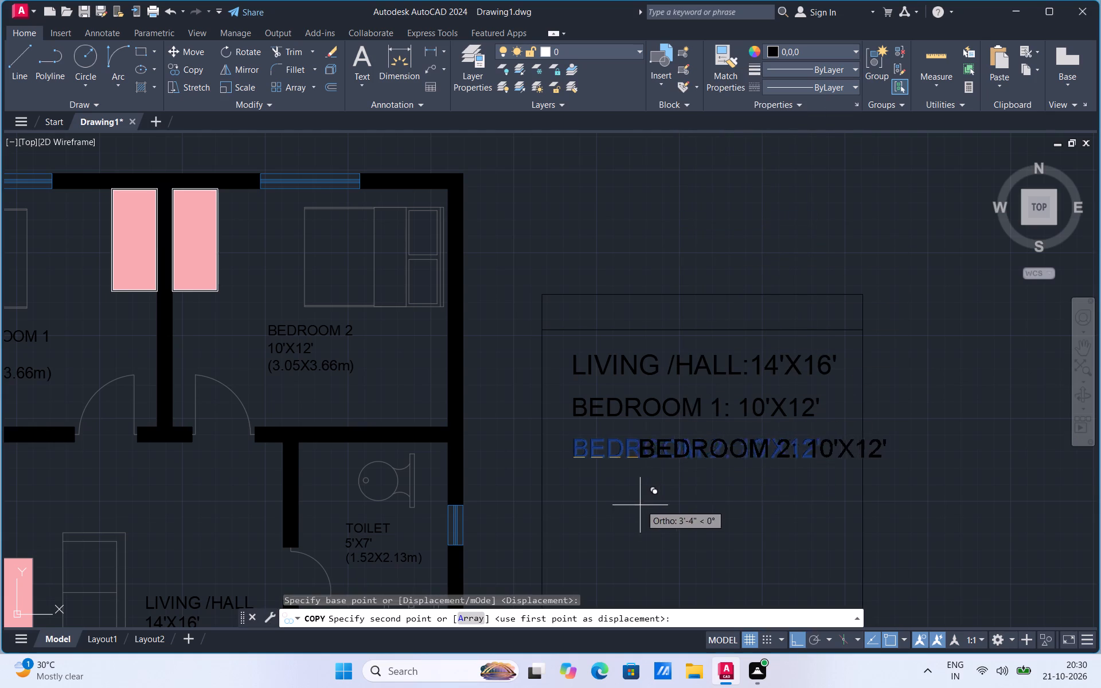
pyautogui.click(598, 494)
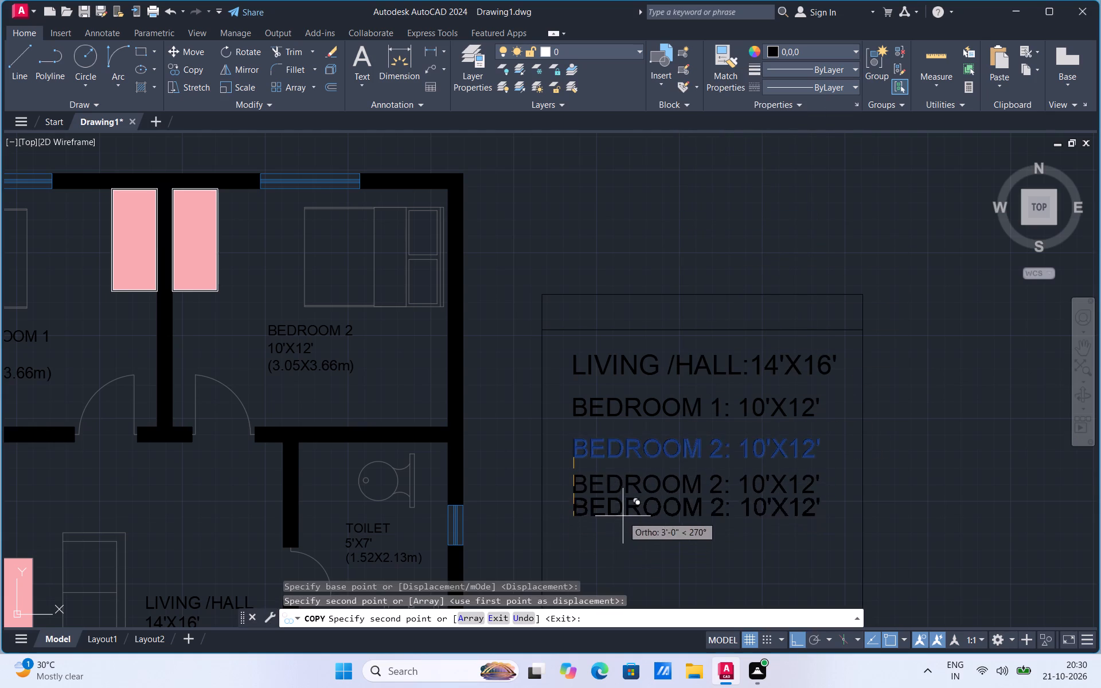
pyautogui.press('Escape')
# Replace the room name and number in the lowest BEDROOM 2 line with "KITCHEN", keeping the colon.
pyautogui.doubleClick(648, 492)
pyautogui.click(702, 485)
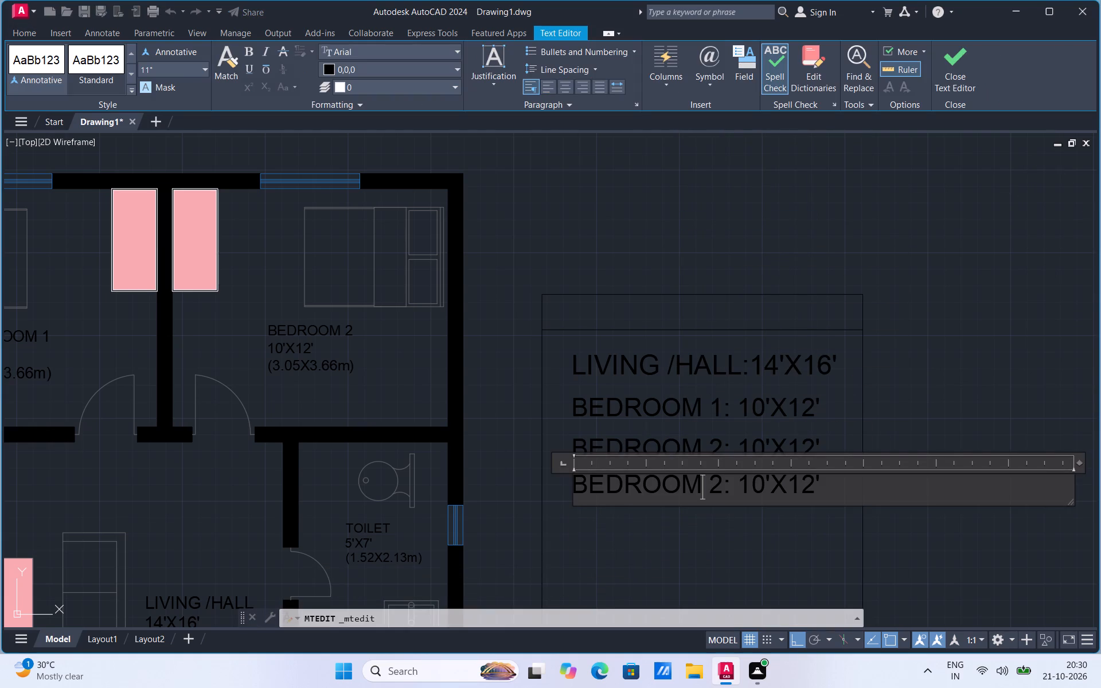
pyautogui.press('BackSpace')
pyautogui.press('BackSpace')
pyautogui.press('BackSpace')
pyautogui.press('BackSpace')
pyautogui.press('BackSpace')
pyautogui.press('BackSpace')
pyautogui.press('BackSpace')
pyautogui.press('BackSpace')
pyautogui.press('BackSpace')
pyautogui.press('BackSpace')
pyautogui.press('BackSpace')
pyautogui.press('BackSpace')
pyautogui.press('BackSpace')
pyautogui.press('BackSpace')
pyautogui.write('KITCHEN')
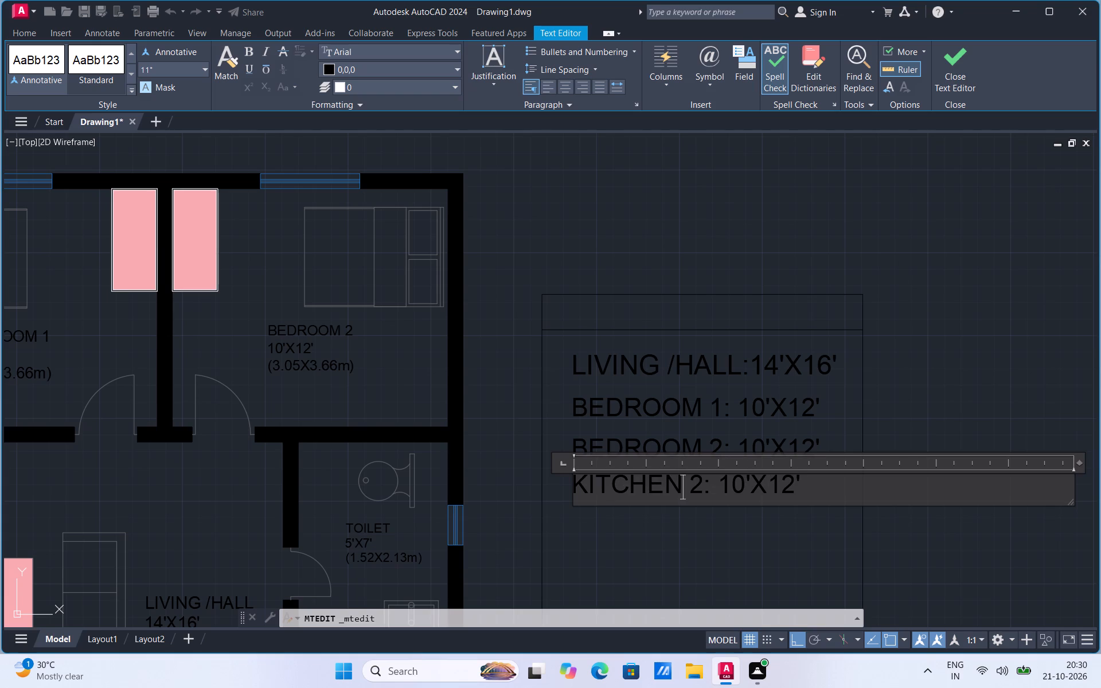
pyautogui.click(700, 482)
pyautogui.press('BackSpace')
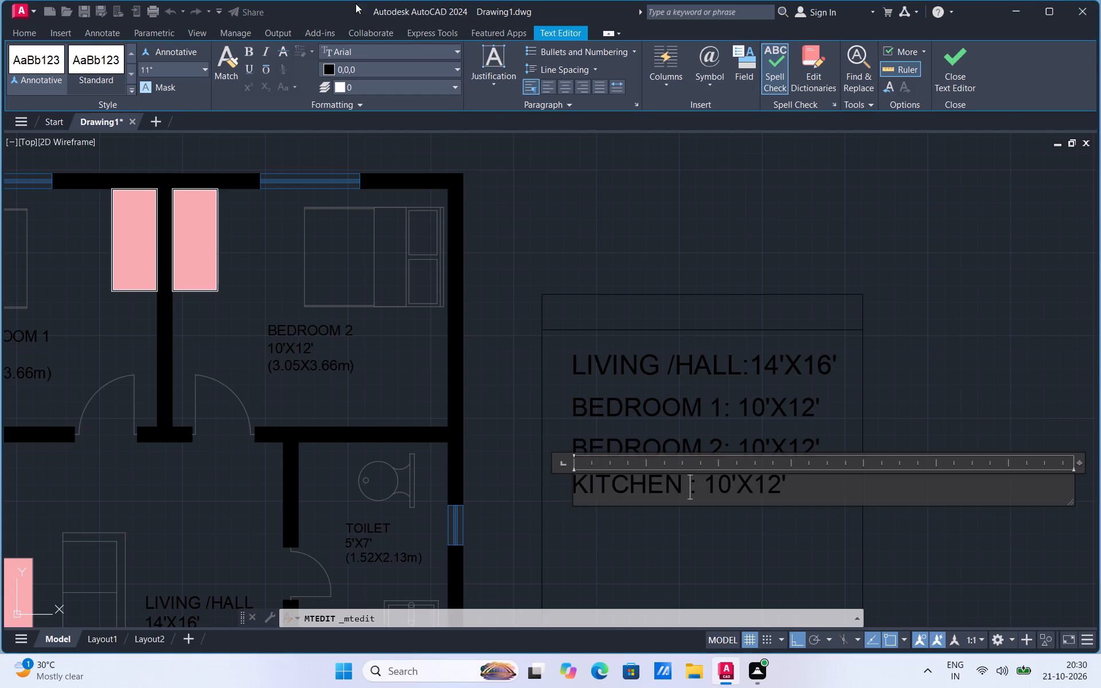
# Change the size in the schedule's KITCHEN line to 8'X10'.
pyautogui.click(782, 480)
pyautogui.press('BackSpace')
pyautogui.press('BackSpace')
pyautogui.press('BackSpace')
pyautogui.press('BackSpace')
pyautogui.press('BackSpace')
pyautogui.press('BackSpace')
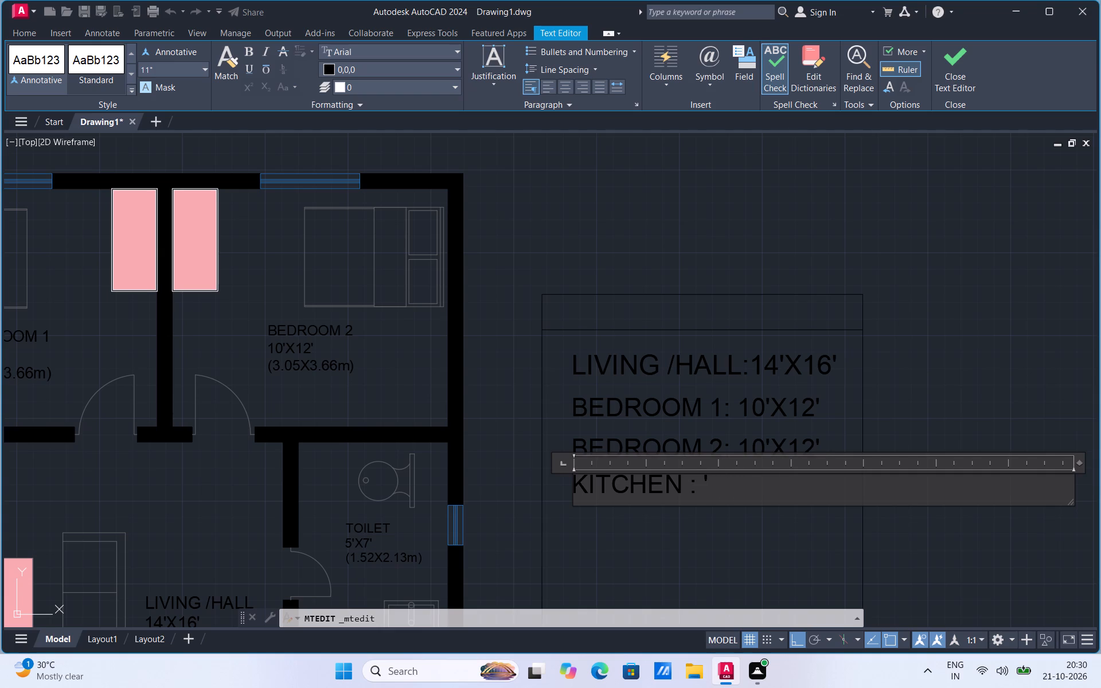
pyautogui.press('8')
pyautogui.write("'X")
pyautogui.write('10')
pyautogui.click(715, 542)
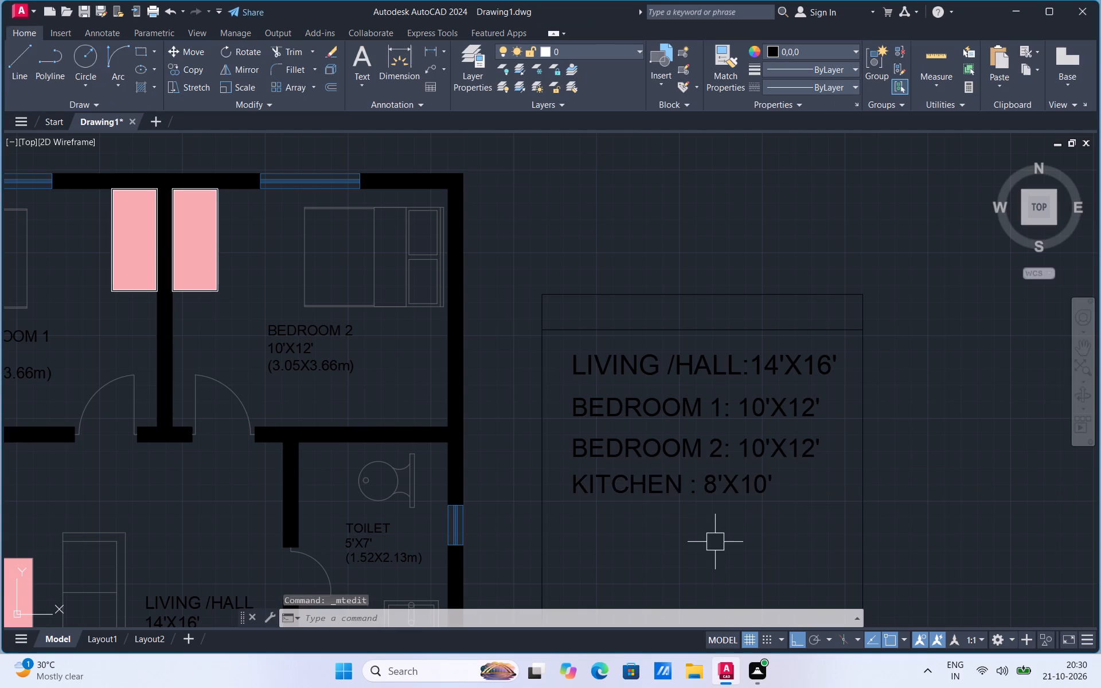
# Copy the schedule's KITCHEN : 8'X10' line about 1'-10" straight down.
pyautogui.click(651, 497)
pyautogui.rightClick(651, 497)
pyautogui.click(696, 266)
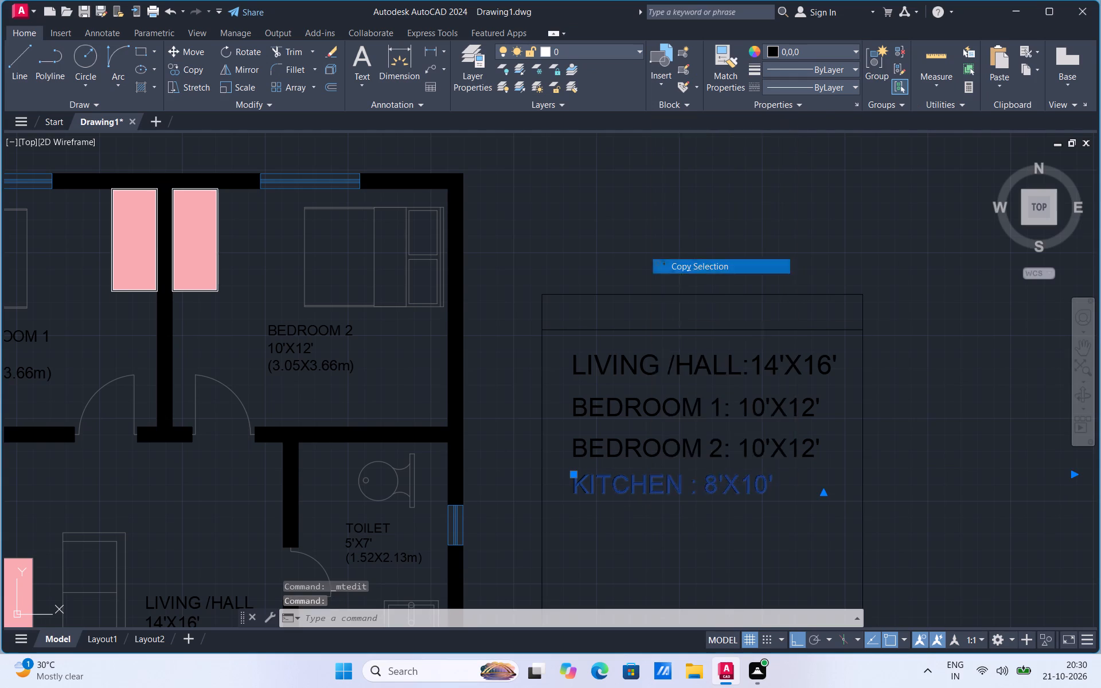
pyautogui.click(602, 484)
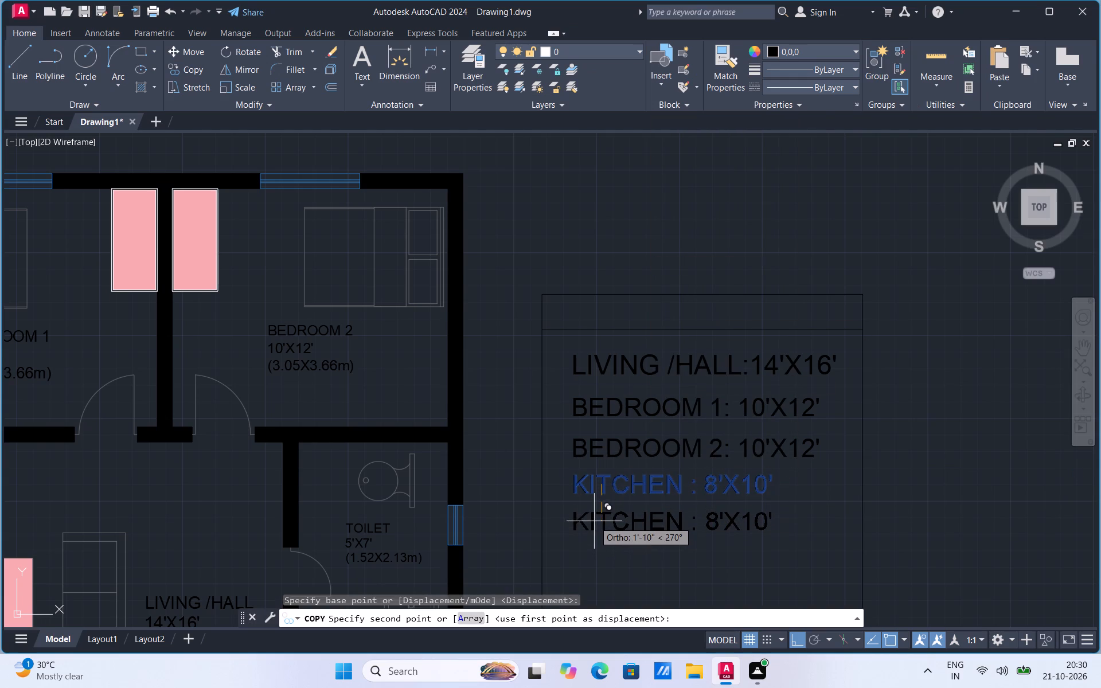
pyautogui.click(594, 521)
pyautogui.press('Escape')
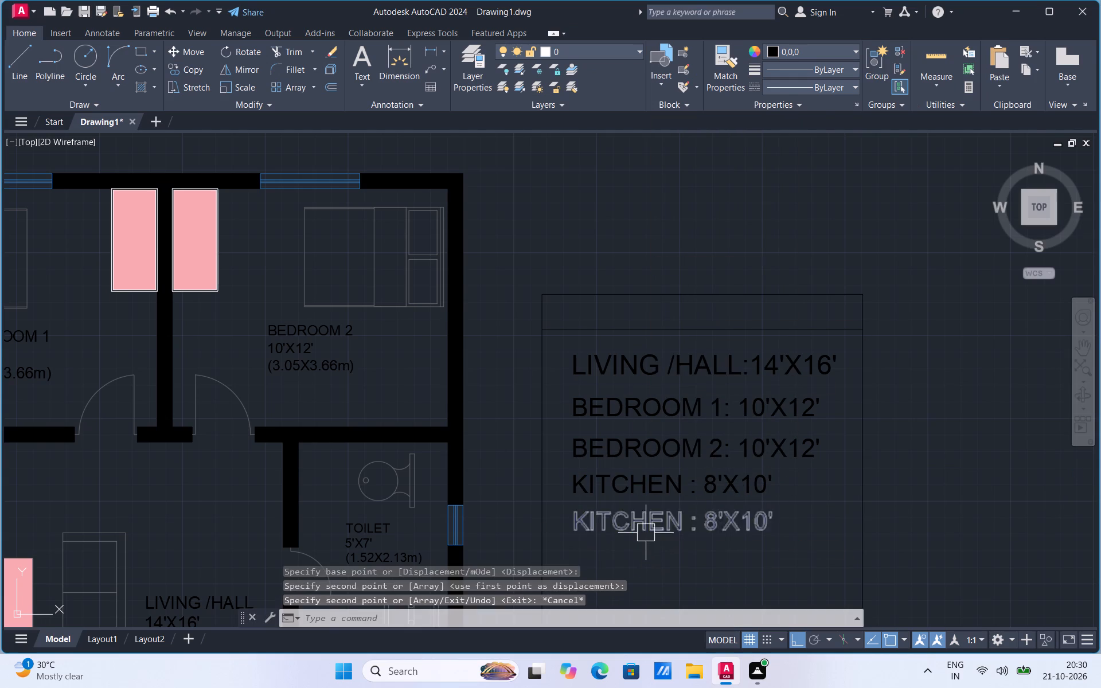
# Replace the room name in the lower KITCHEN copy with "TOILET".
pyautogui.doubleClick(646, 531)
pyautogui.click(683, 521)
pyautogui.press('BackSpace')
pyautogui.press('BackSpace')
pyautogui.press('BackSpace')
pyautogui.press('BackSpace')
pyautogui.press('BackSpace')
pyautogui.press('BackSpace')
pyautogui.press('BackSpace')
pyautogui.press('BackSpace')
pyautogui.press('BackSpace')
pyautogui.press('BackSpace')
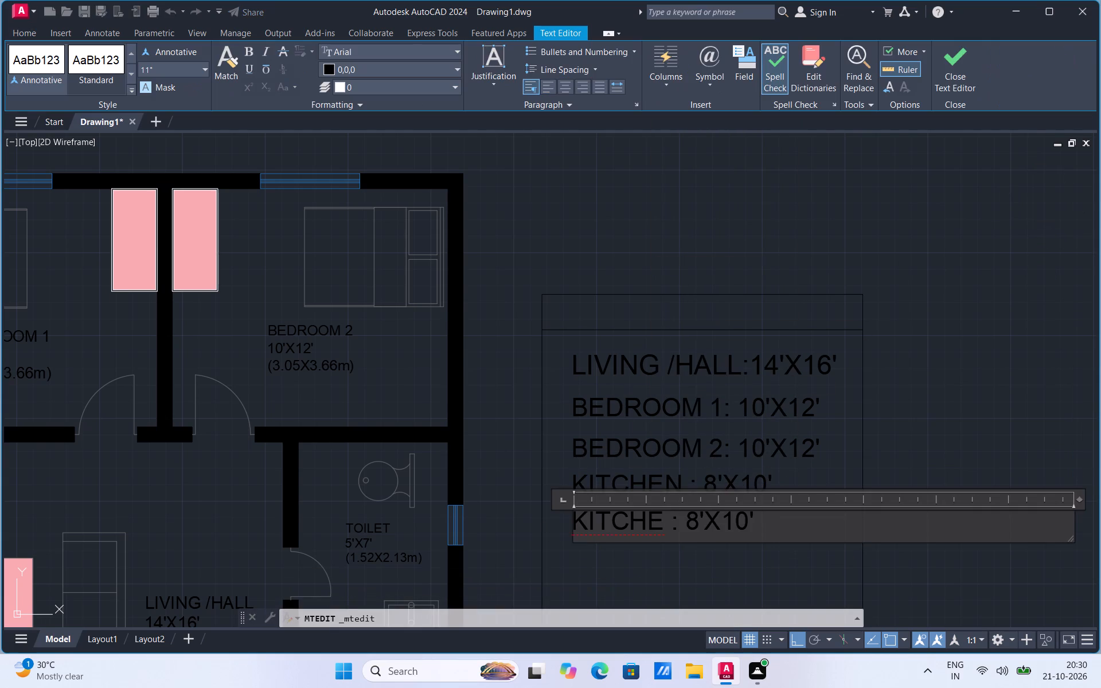
pyautogui.write('TOILET')
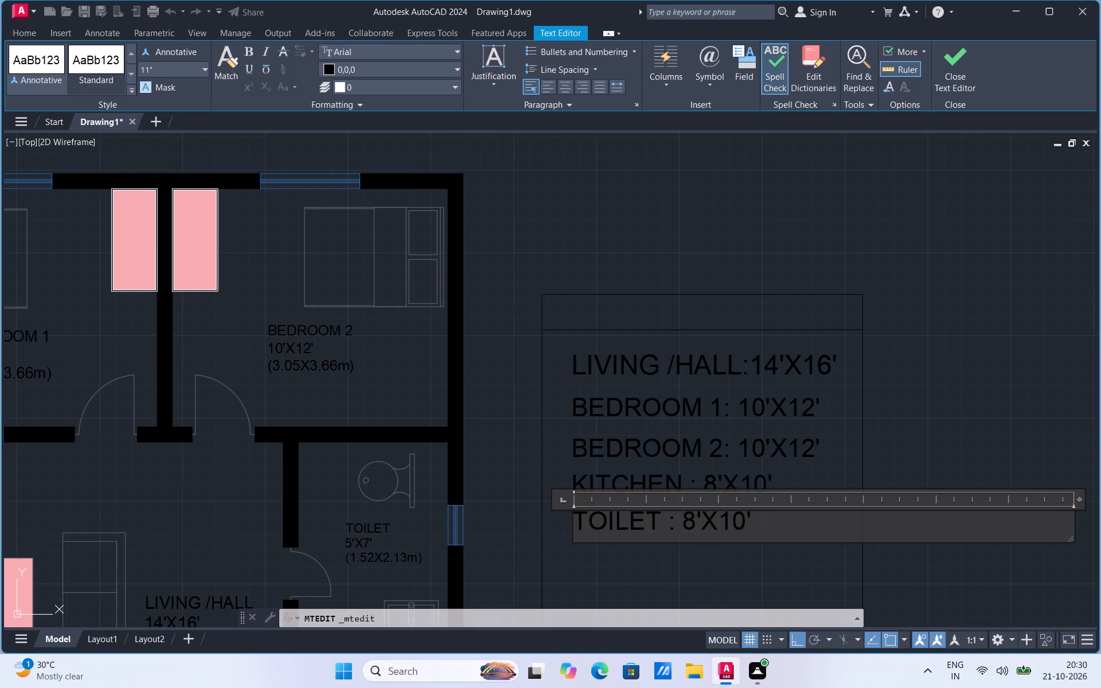
# Change the size in the schedule's TOILET line to 5'X7'.
pyautogui.click(748, 519)
pyautogui.press('BackSpace')
pyautogui.press('BackSpace')
pyautogui.press('BackSpace')
pyautogui.press('BackSpace')
pyautogui.press('BackSpace')
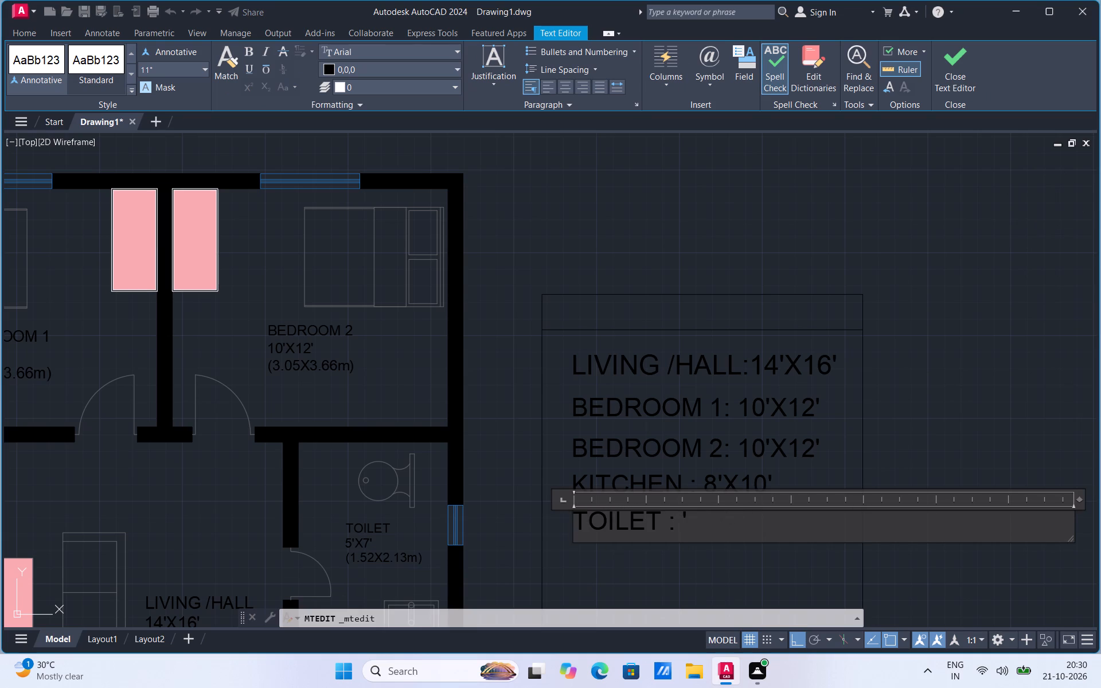
pyautogui.write("5'X")
pyautogui.press('7')
pyautogui.click(739, 549)
# Copy the schedule's TOILET : 5'X7' line straight down to form a new line just below it.
pyautogui.scroll(-2, 726, 397)
pyautogui.scroll(1, 723, 486)
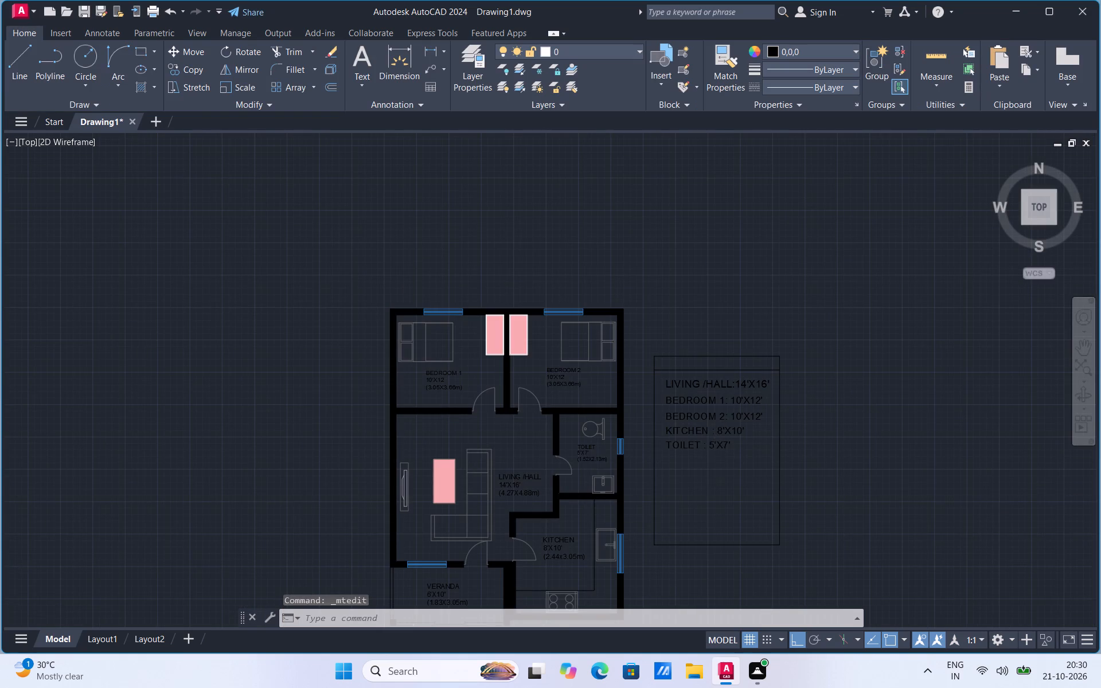
pyautogui.click(700, 433)
pyautogui.rightClick(700, 433)
pyautogui.click(749, 207)
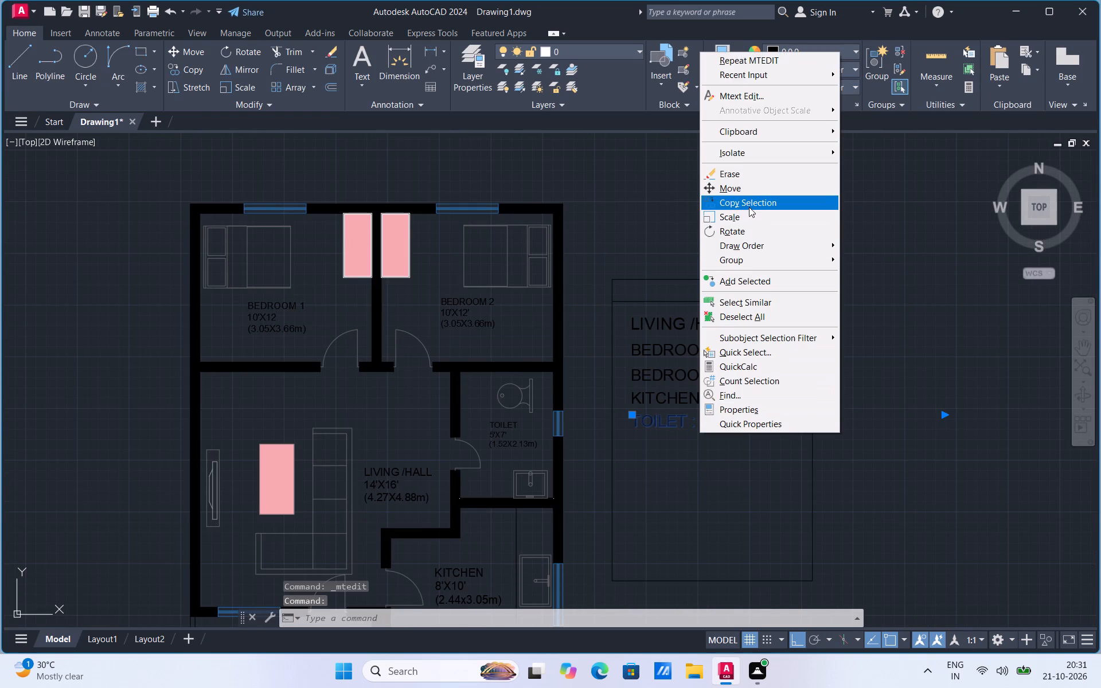
pyautogui.click(665, 420)
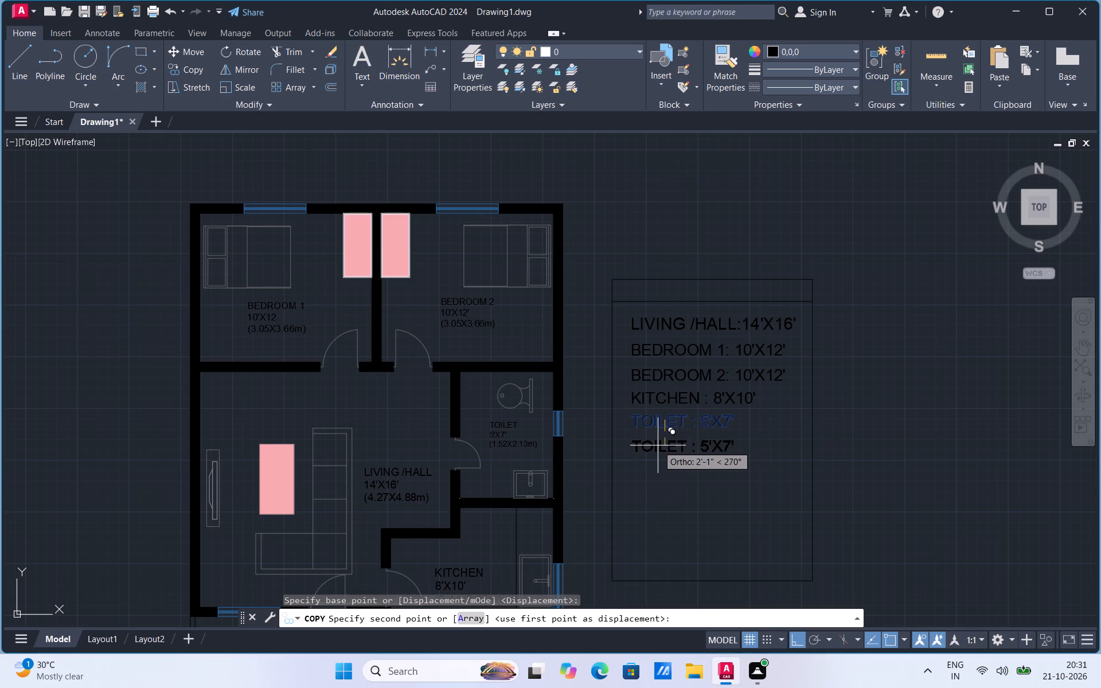
pyautogui.click(658, 442)
pyautogui.press('Escape')
# Replace the room name in the lower TOILET copy with "VERANDA".
pyautogui.doubleClick(686, 452)
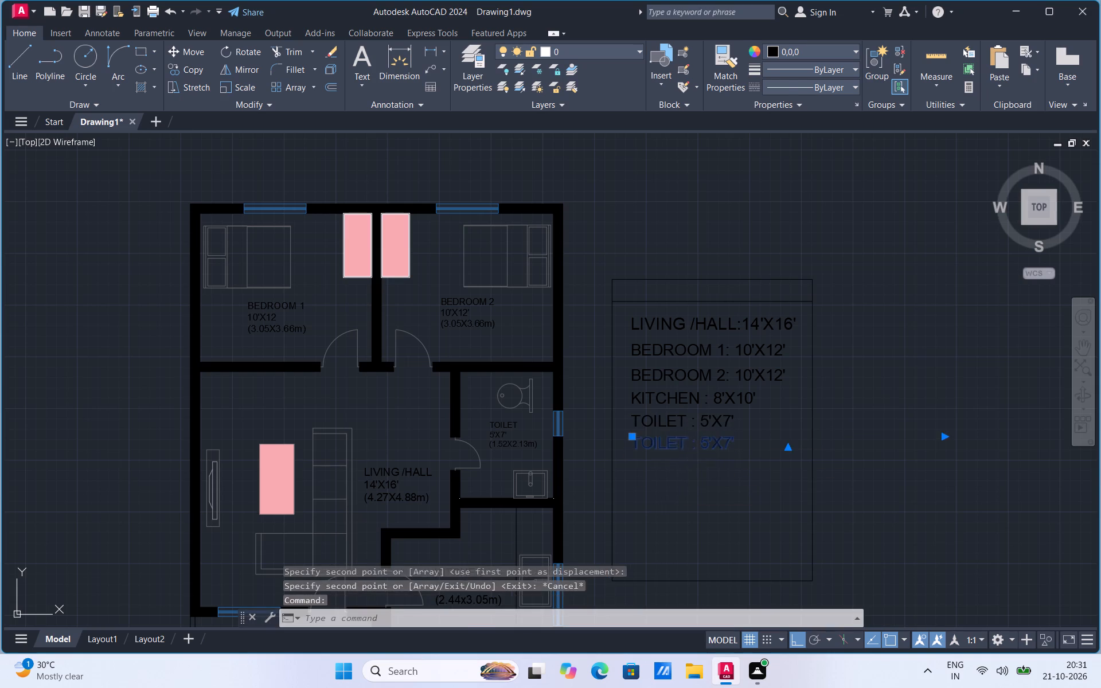
pyautogui.scroll(1, 700, 442)
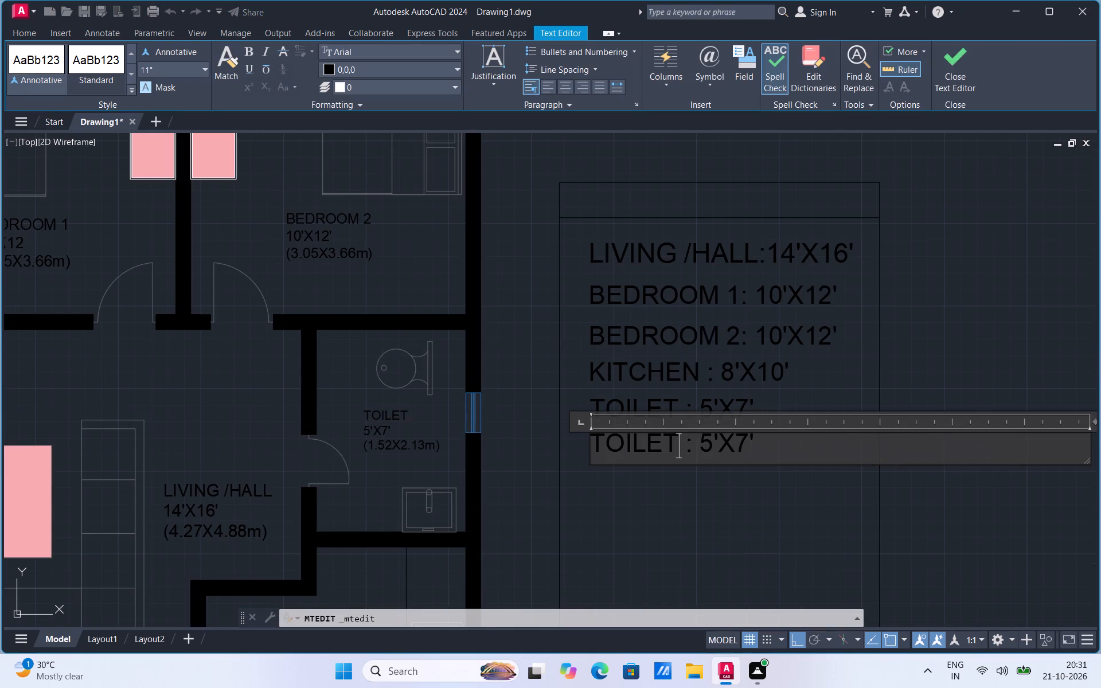
pyautogui.press('BackSpace')
pyautogui.press('BackSpace')
pyautogui.press('BackSpace')
pyautogui.press('BackSpace')
pyautogui.press('BackSpace')
pyautogui.press('BackSpace')
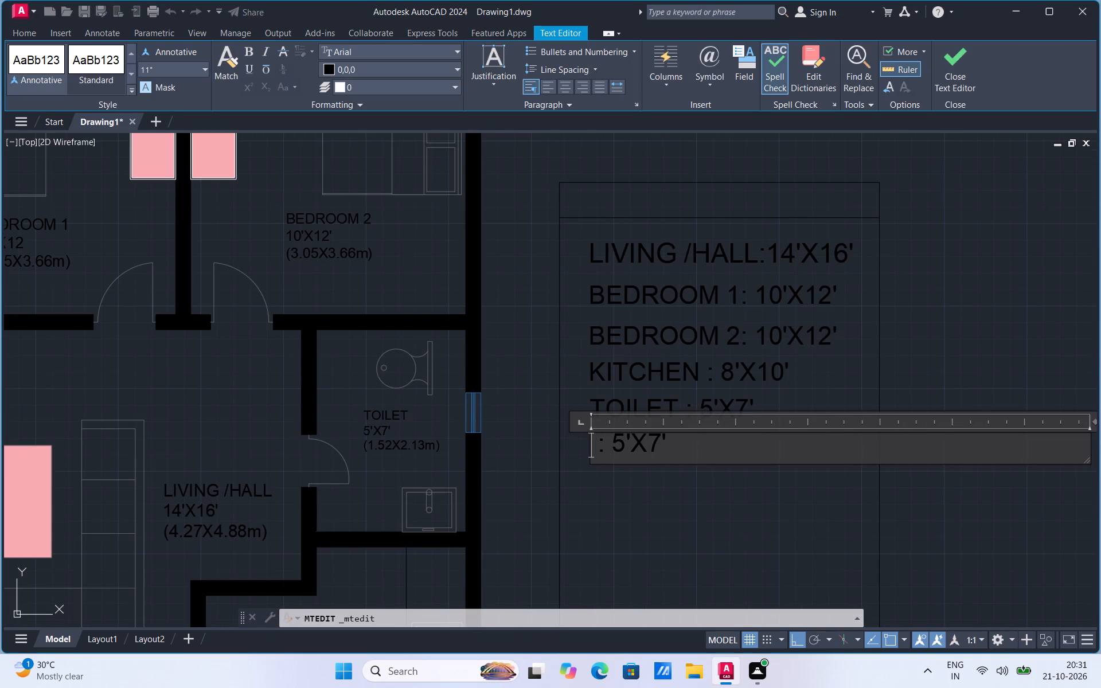
pyautogui.write('VERANDA')
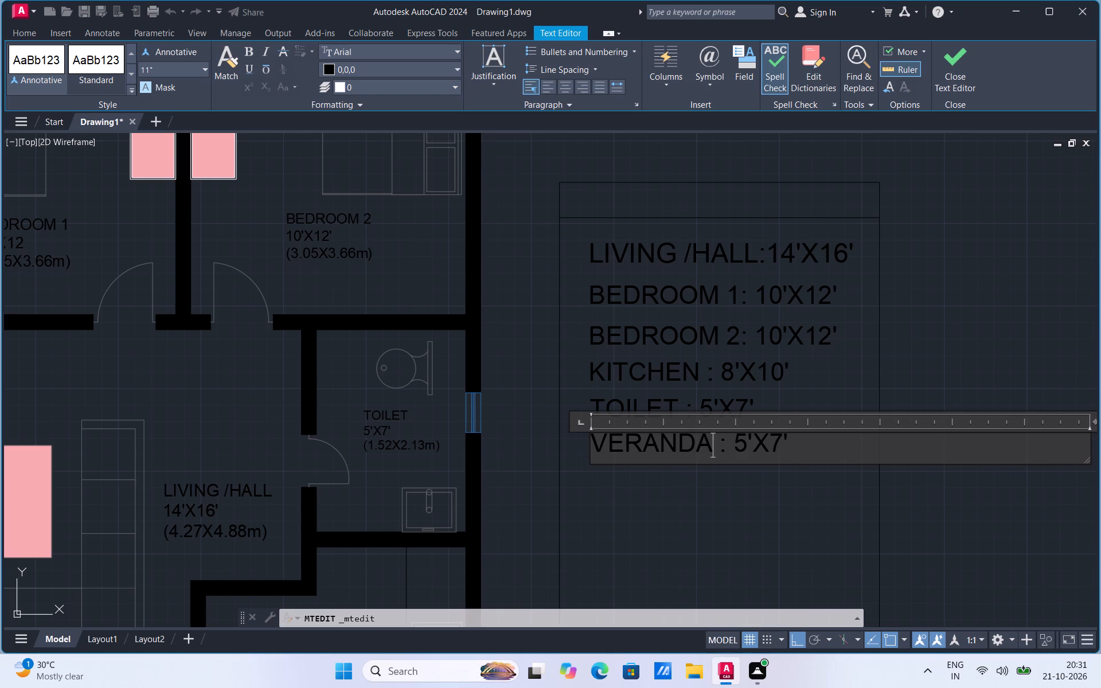
# Change the size in the schedule's VERANDA line to 6'X10'.
pyautogui.click(796, 440)
pyautogui.press('BackSpace')
pyautogui.press('BackSpace')
pyautogui.press('BackSpace')
pyautogui.press('BackSpace')
pyautogui.press('BackSpace')
pyautogui.write("6'X10")
pyautogui.press("'")
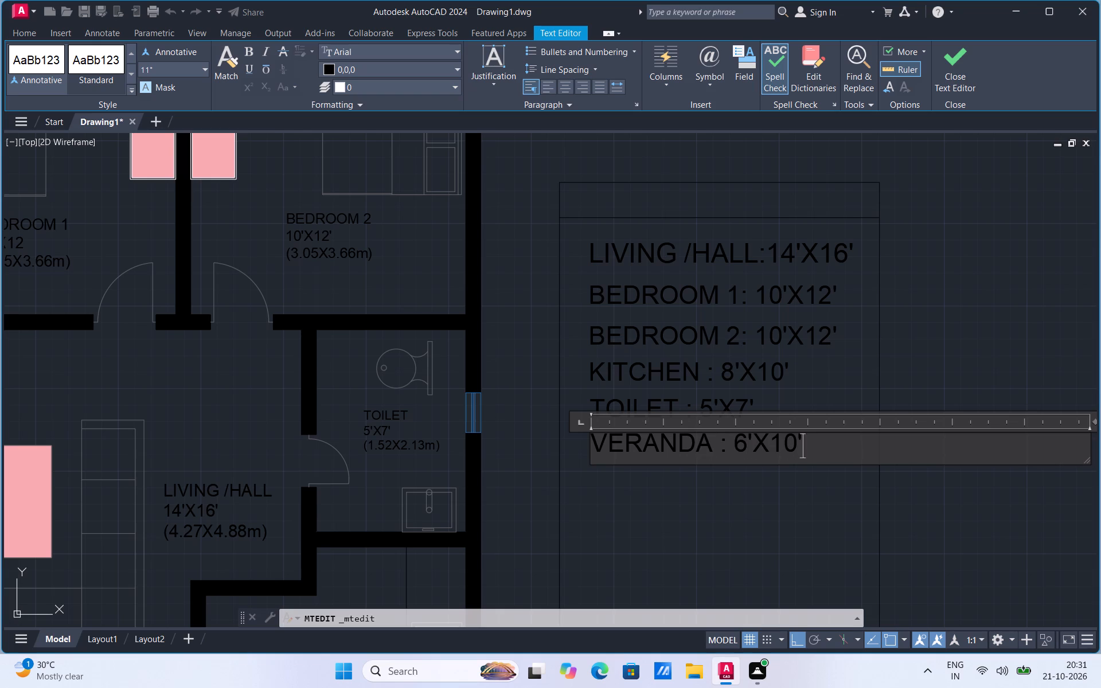
pyautogui.click(763, 500)
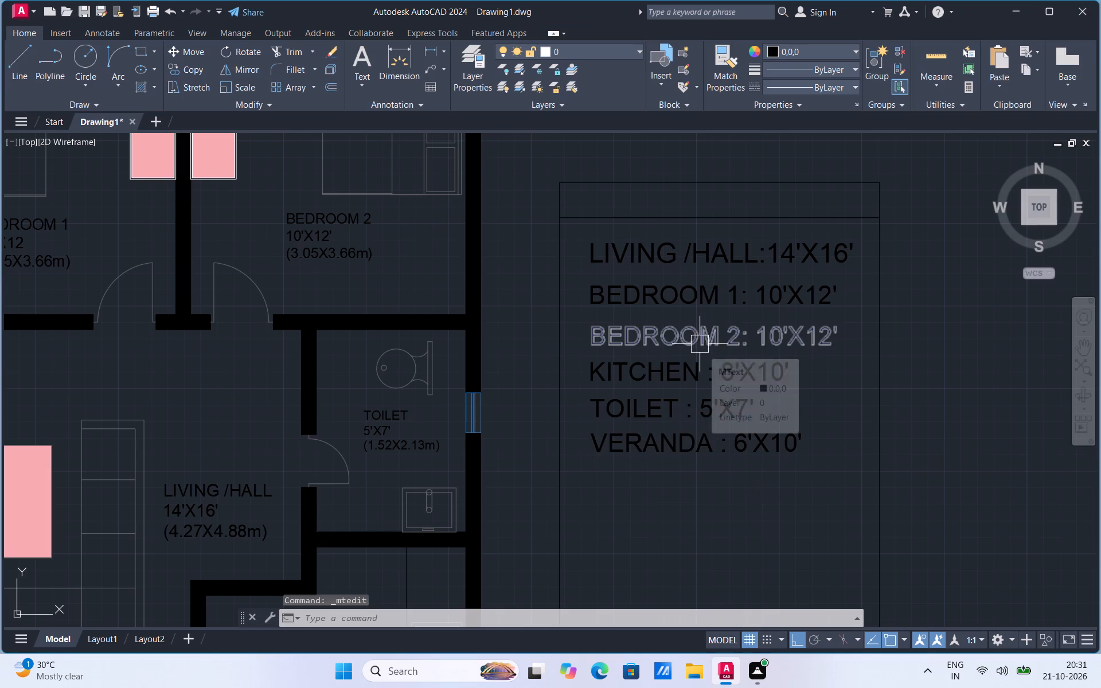
# Add the multiline text "ROOM SIZES" in the header row of the schedule box.
pyautogui.click(361, 83)
pyautogui.click(370, 112)
pyautogui.click(606, 192)
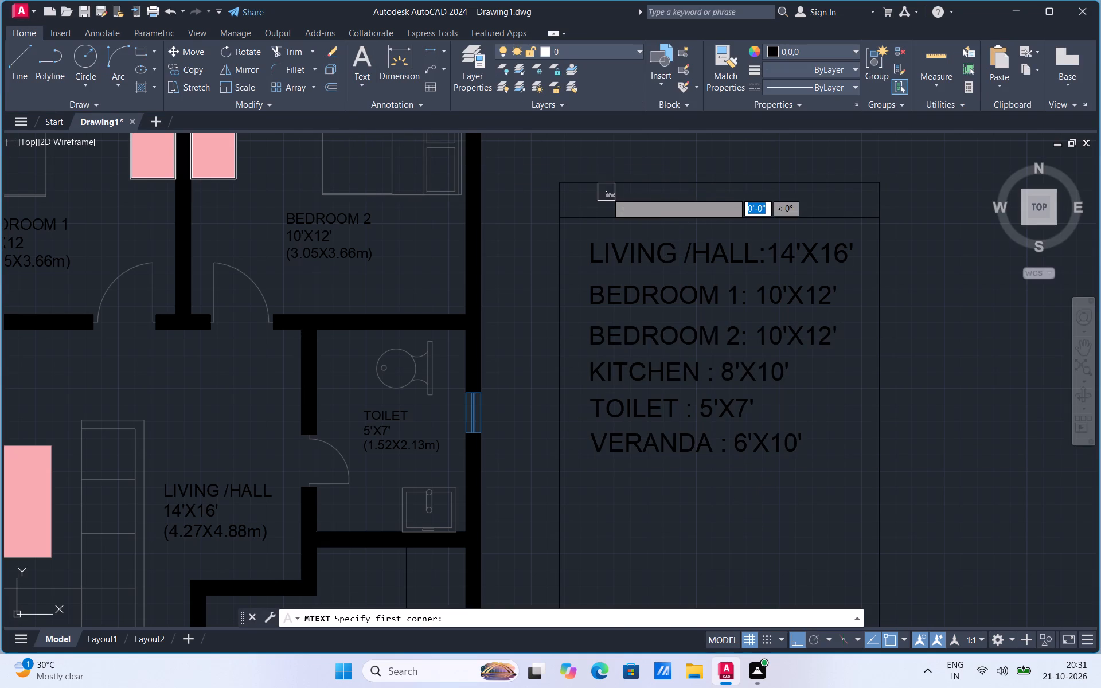
pyautogui.click(662, 207)
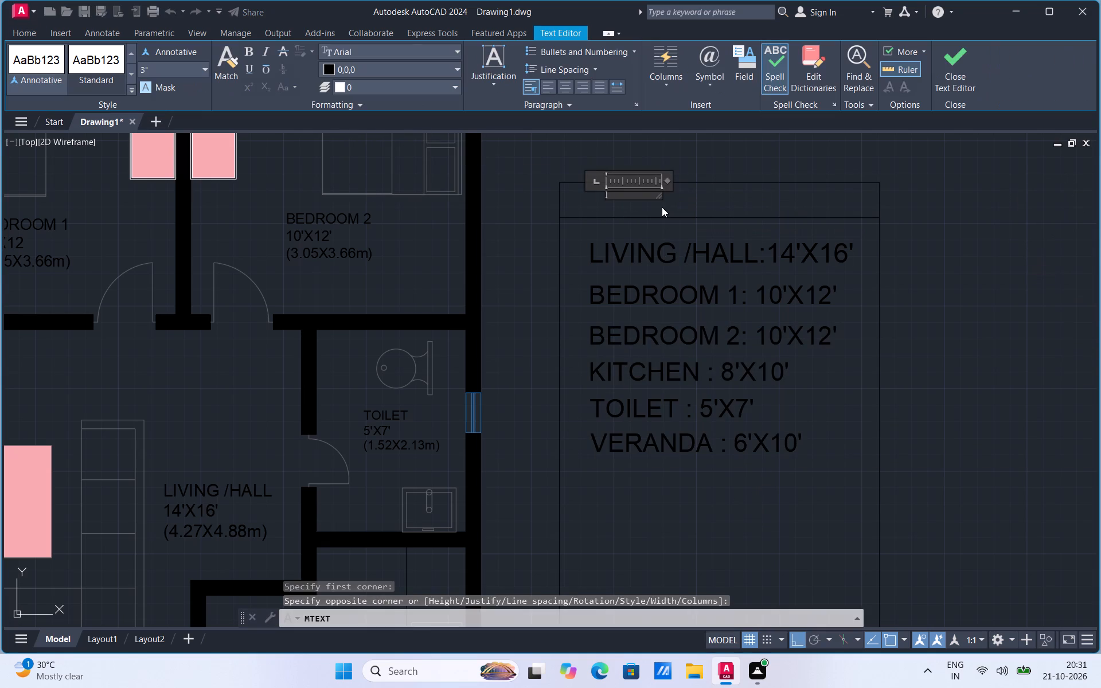
pyautogui.write('ROOM SI')
pyautogui.write('ZES')
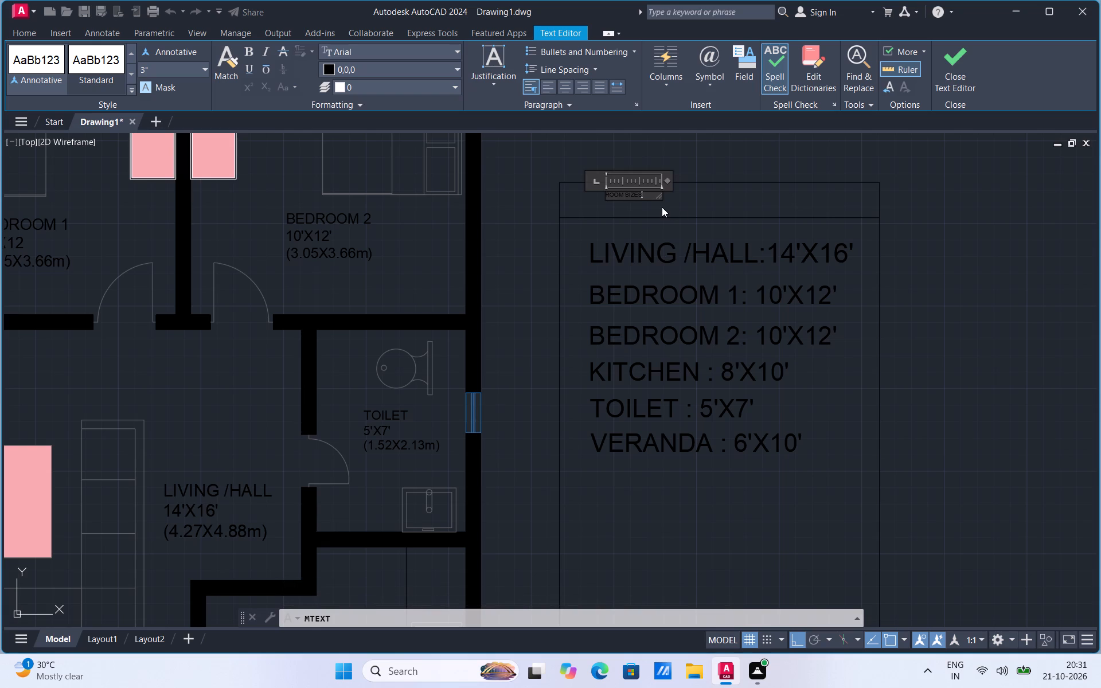
pyautogui.click(680, 194)
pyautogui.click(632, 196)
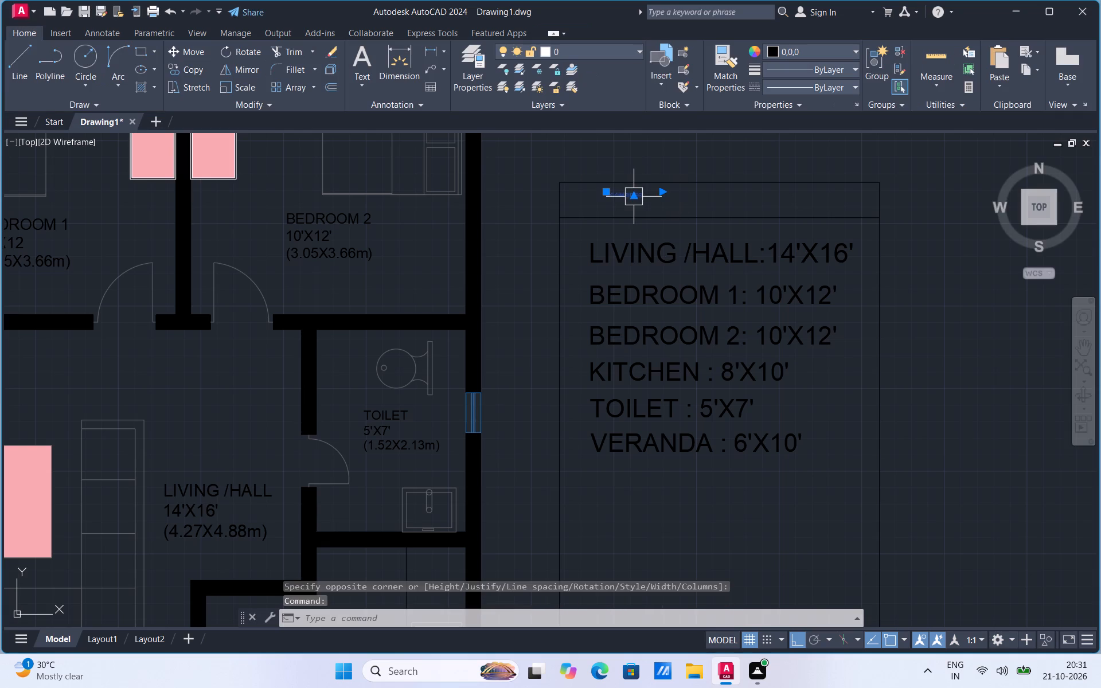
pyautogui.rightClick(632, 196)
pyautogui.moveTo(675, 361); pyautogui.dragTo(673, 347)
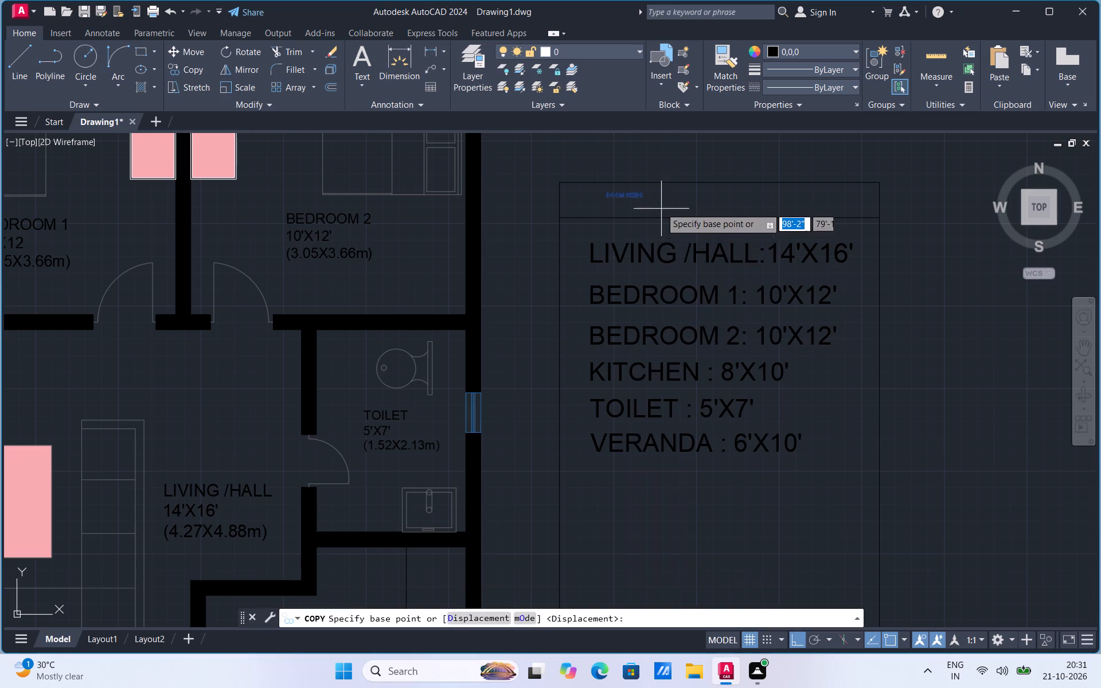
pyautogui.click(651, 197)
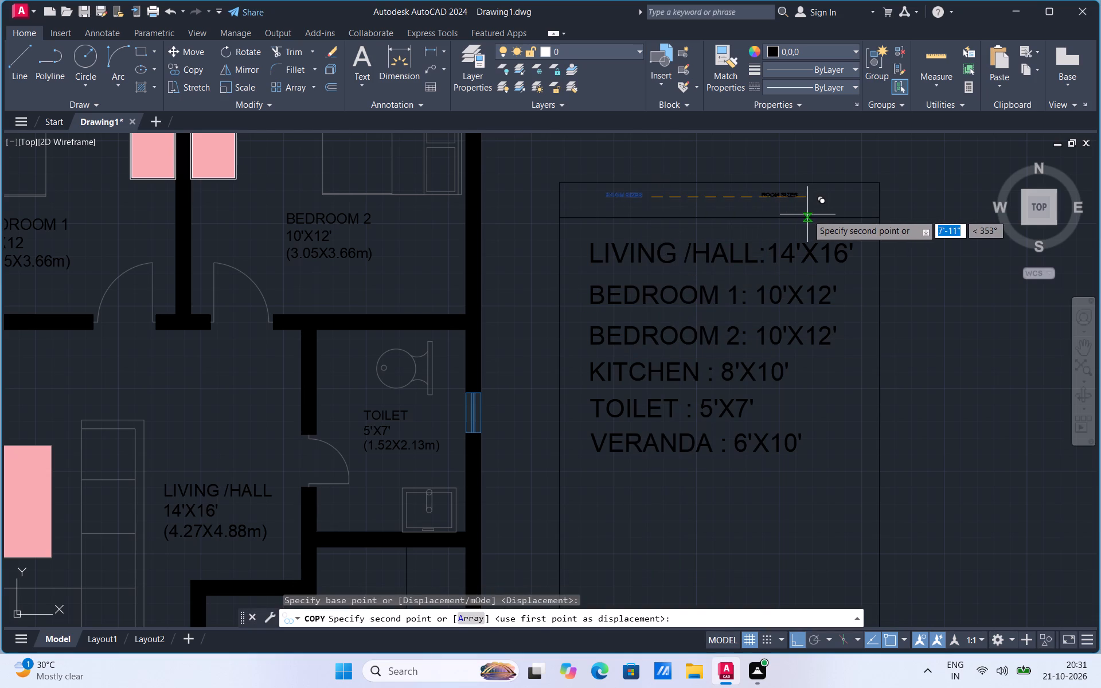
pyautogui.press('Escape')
# Scale up the small ROOM SIZES header text freehand to a size that suits the schedule's header row.
pyautogui.click(647, 196)
pyautogui.rightClick(647, 196)
pyautogui.click(685, 361)
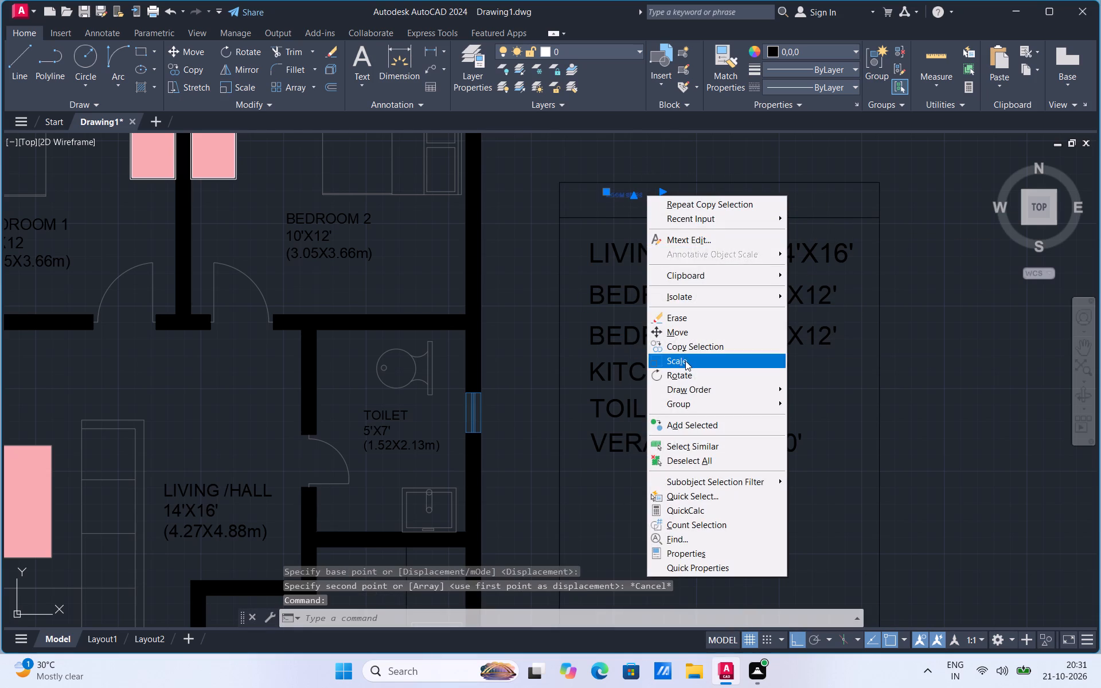
pyautogui.click(650, 199)
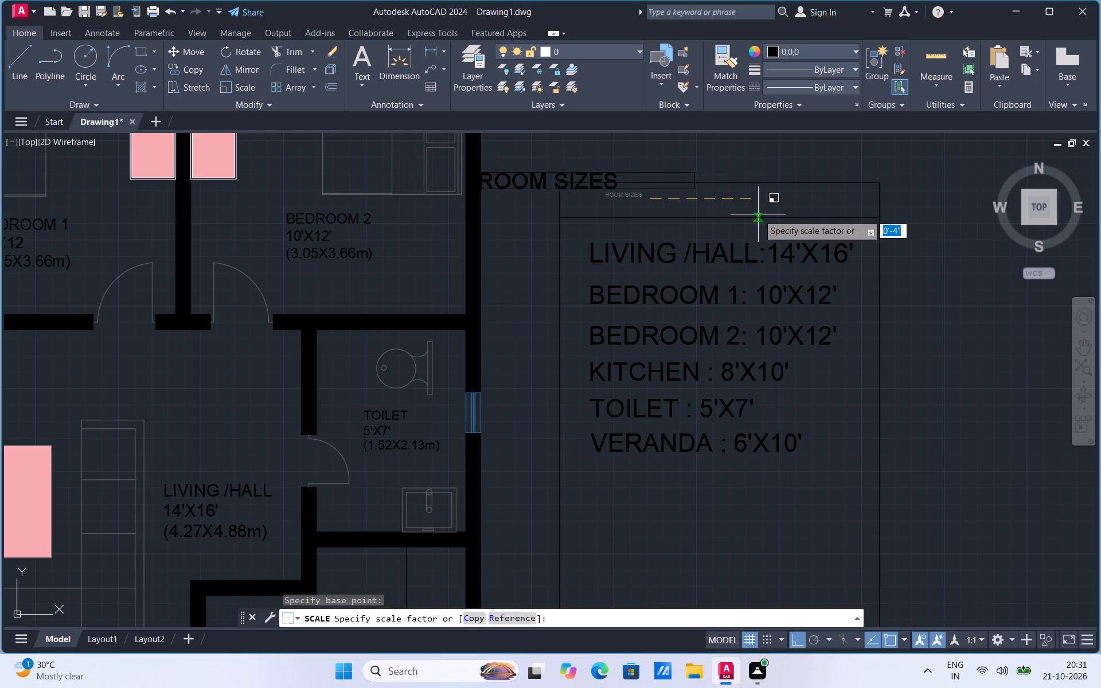
pyautogui.click(739, 214)
# Move the enlarged ROOM SIZES text with Ortho off into the middle of the schedule's header row.
pyautogui.click(549, 186)
pyautogui.rightClick(548, 186)
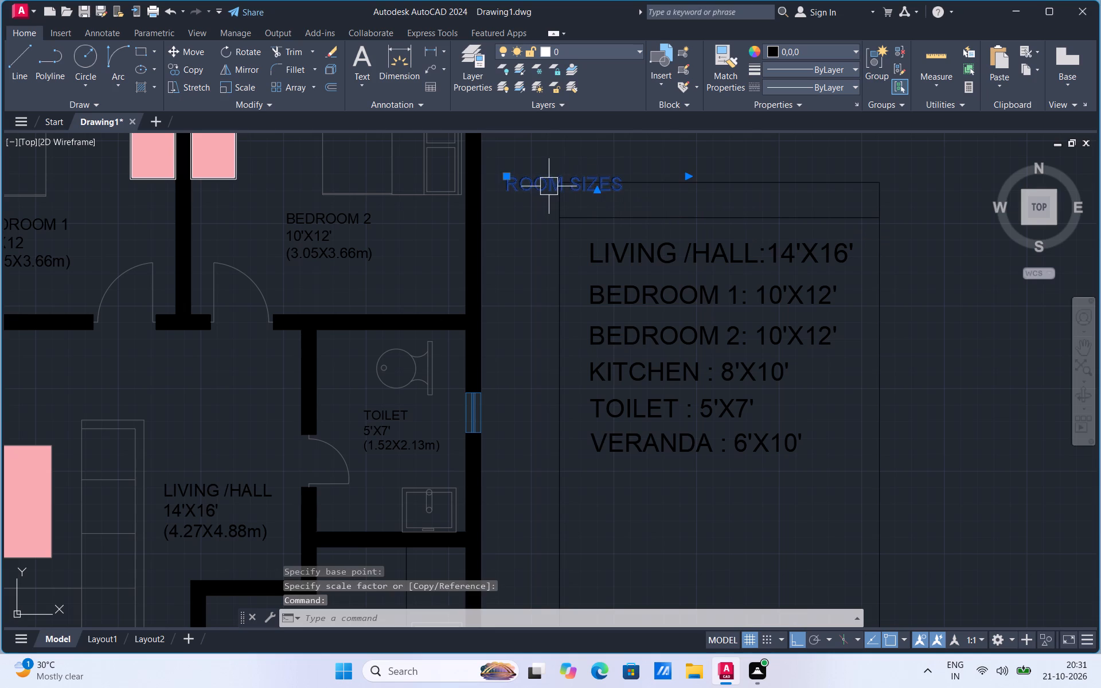
pyautogui.click(600, 323)
pyautogui.click(546, 178)
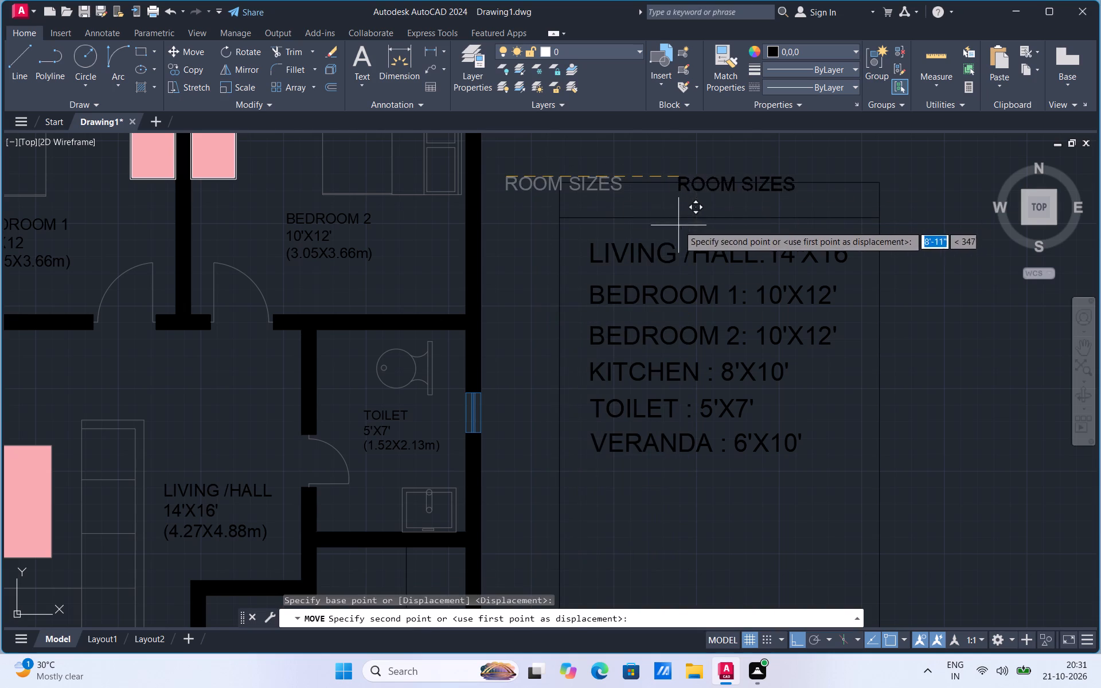
pyautogui.click(801, 643)
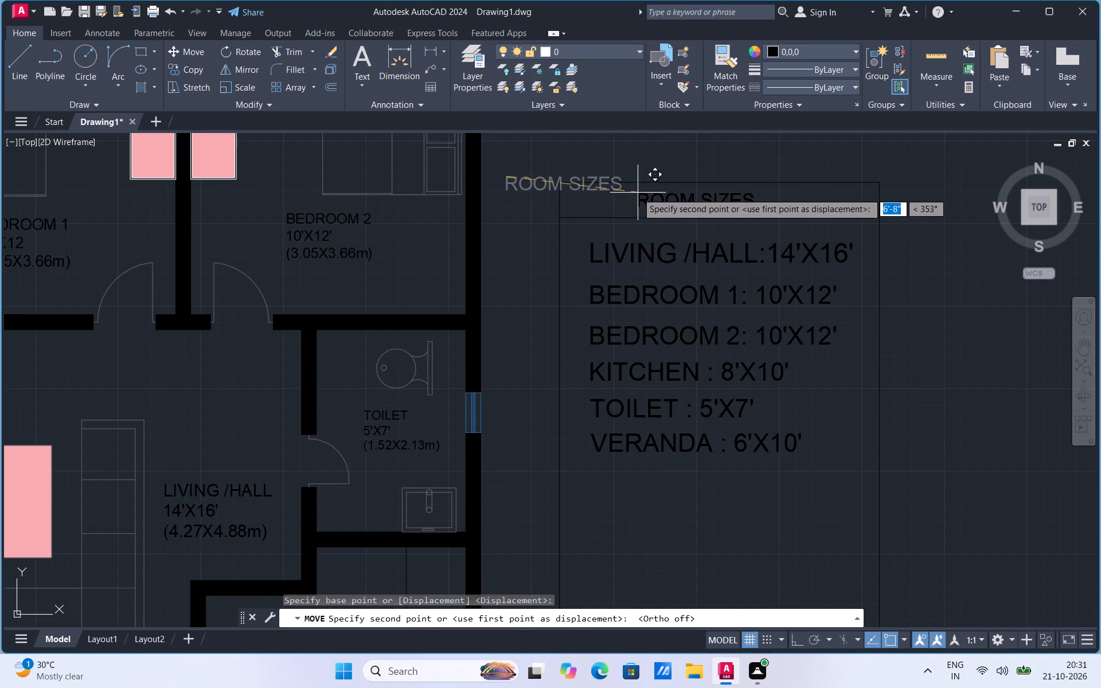
pyautogui.click(653, 192)
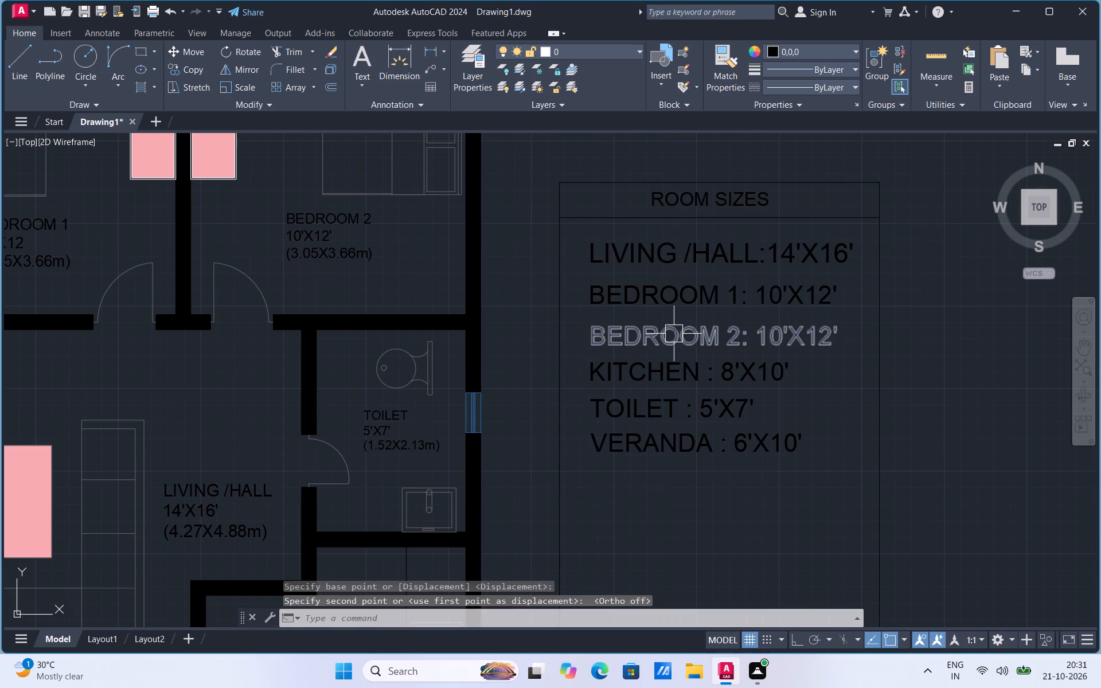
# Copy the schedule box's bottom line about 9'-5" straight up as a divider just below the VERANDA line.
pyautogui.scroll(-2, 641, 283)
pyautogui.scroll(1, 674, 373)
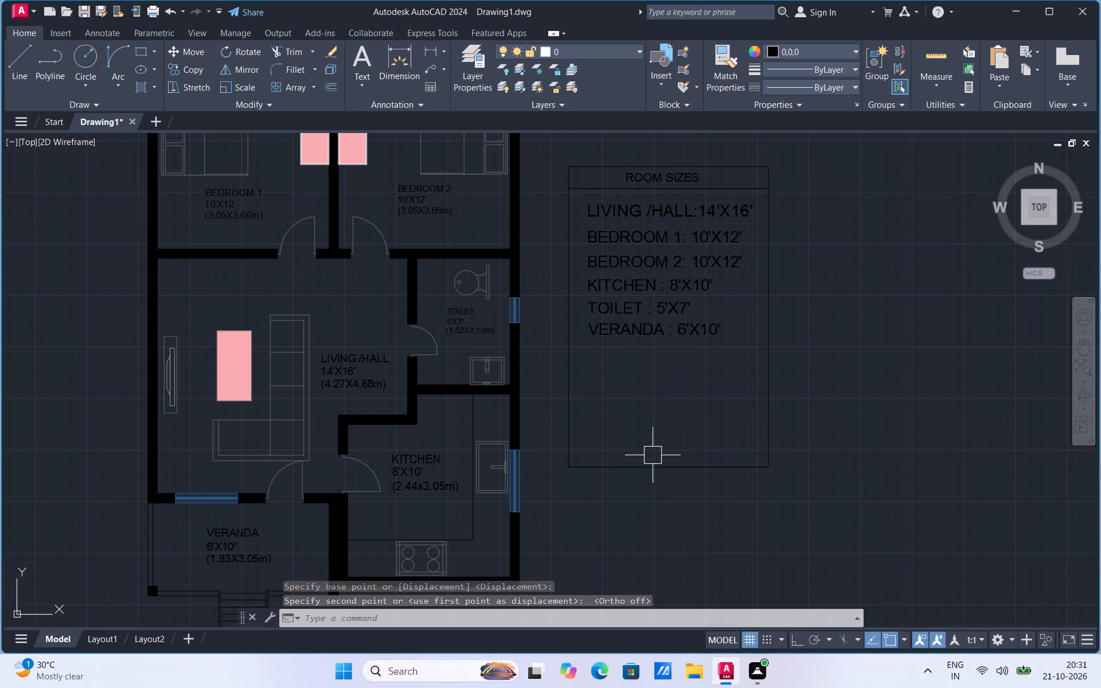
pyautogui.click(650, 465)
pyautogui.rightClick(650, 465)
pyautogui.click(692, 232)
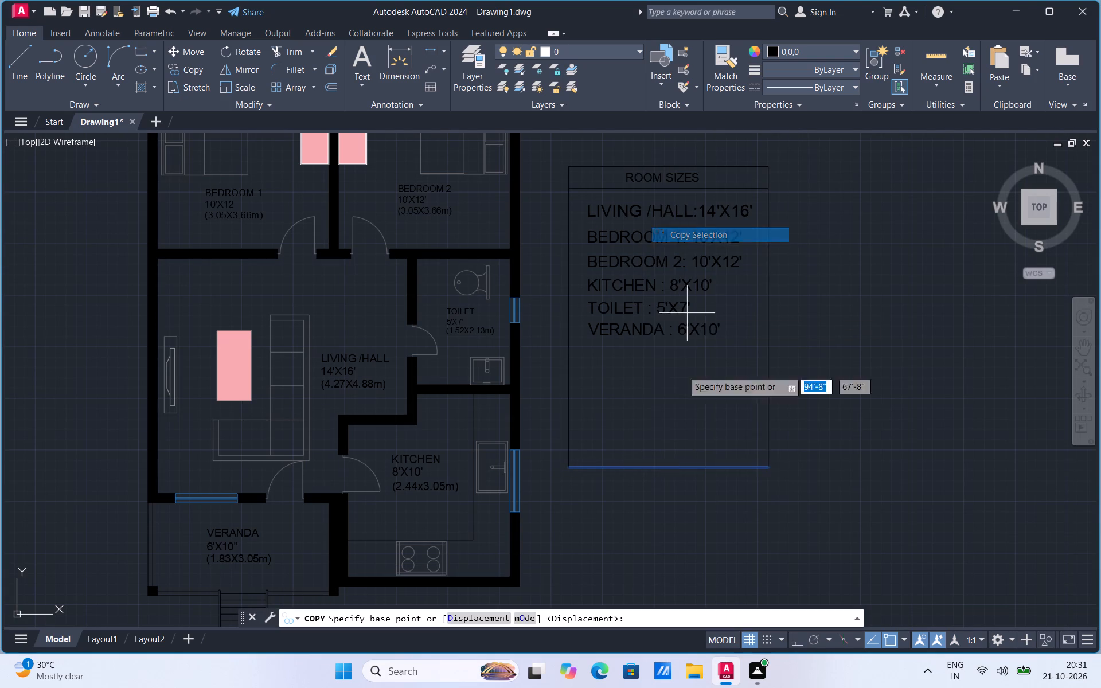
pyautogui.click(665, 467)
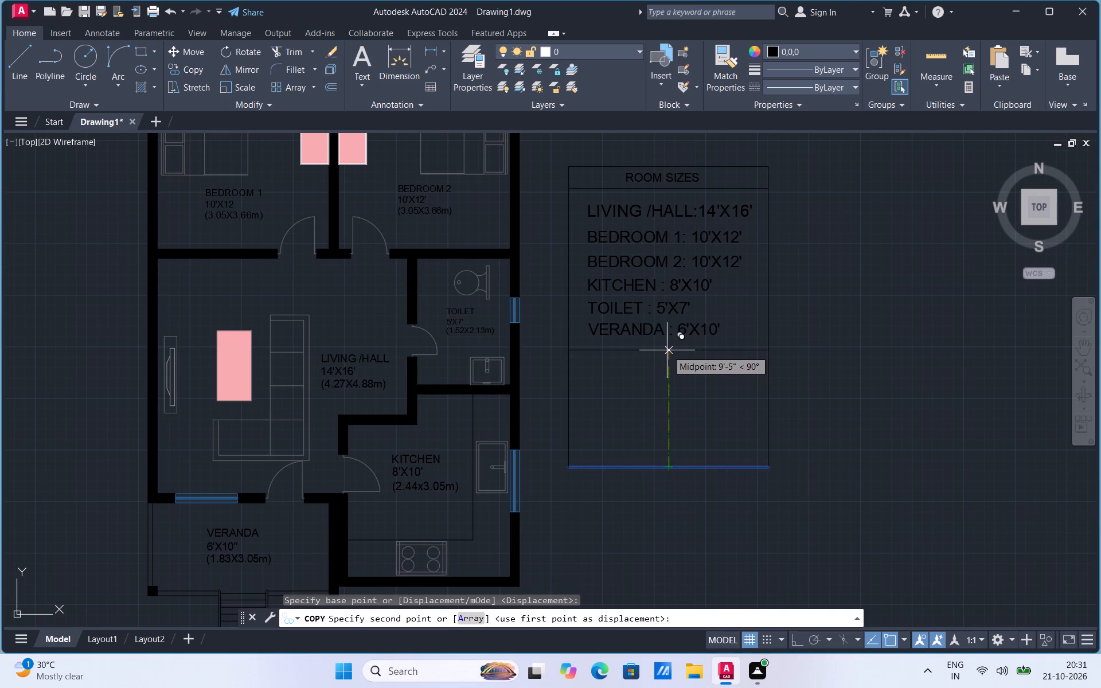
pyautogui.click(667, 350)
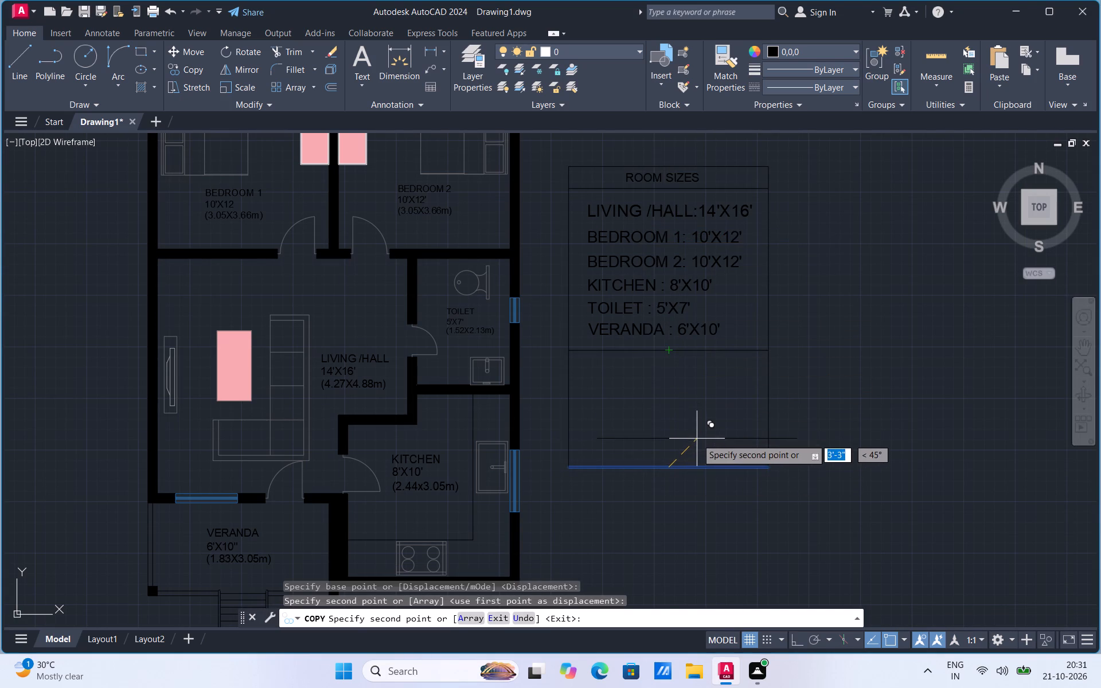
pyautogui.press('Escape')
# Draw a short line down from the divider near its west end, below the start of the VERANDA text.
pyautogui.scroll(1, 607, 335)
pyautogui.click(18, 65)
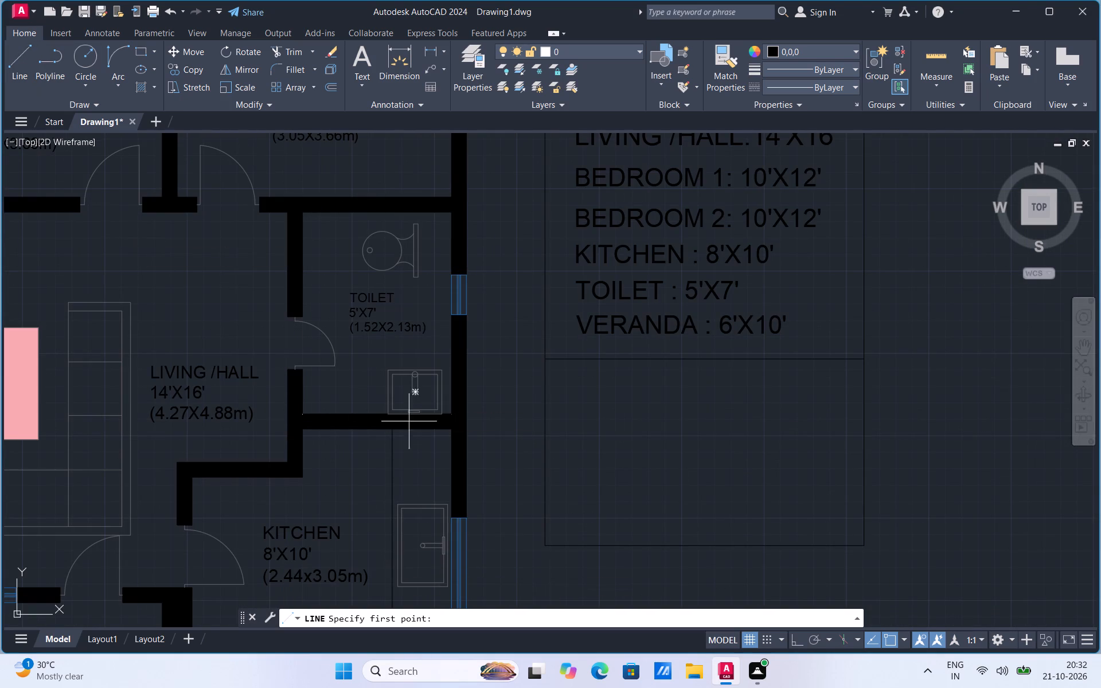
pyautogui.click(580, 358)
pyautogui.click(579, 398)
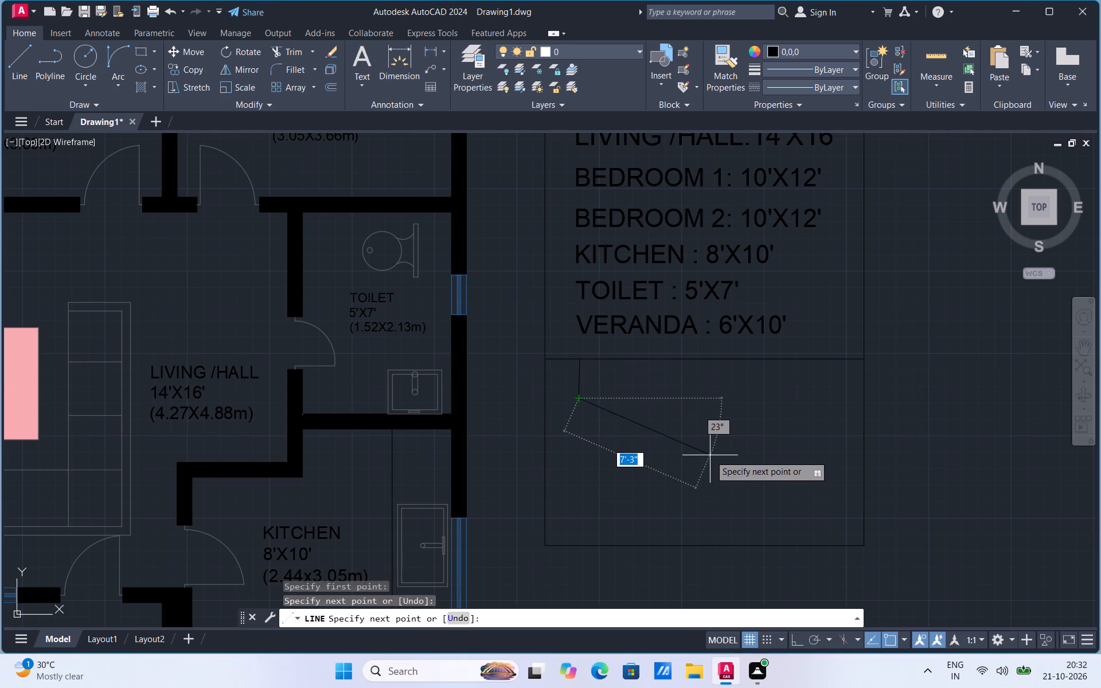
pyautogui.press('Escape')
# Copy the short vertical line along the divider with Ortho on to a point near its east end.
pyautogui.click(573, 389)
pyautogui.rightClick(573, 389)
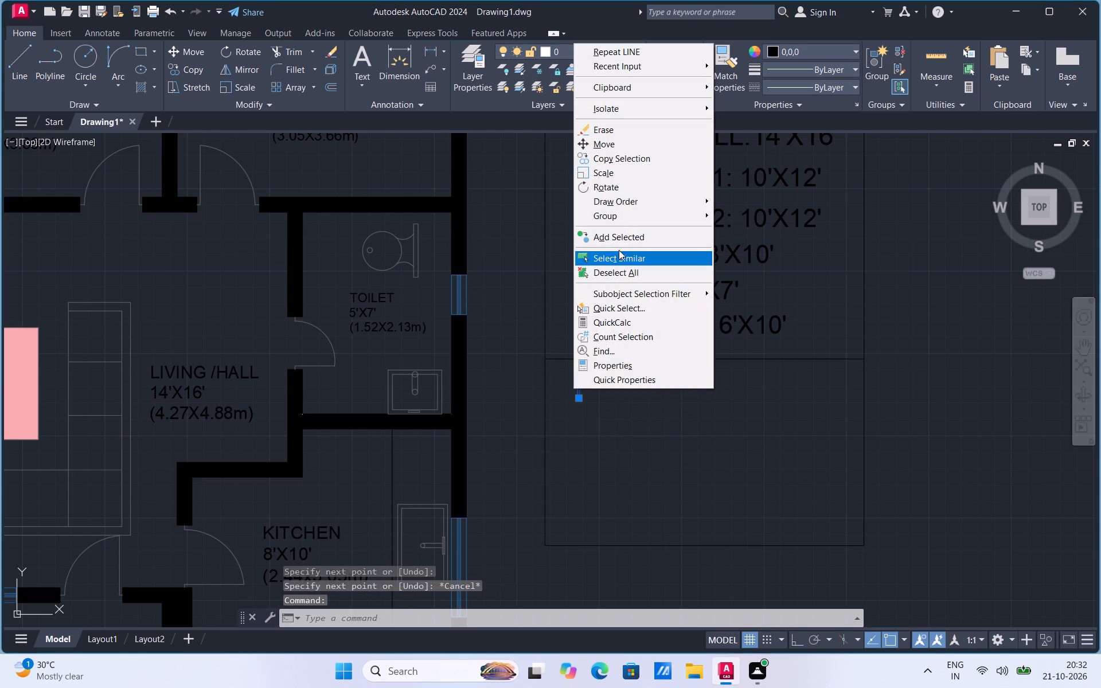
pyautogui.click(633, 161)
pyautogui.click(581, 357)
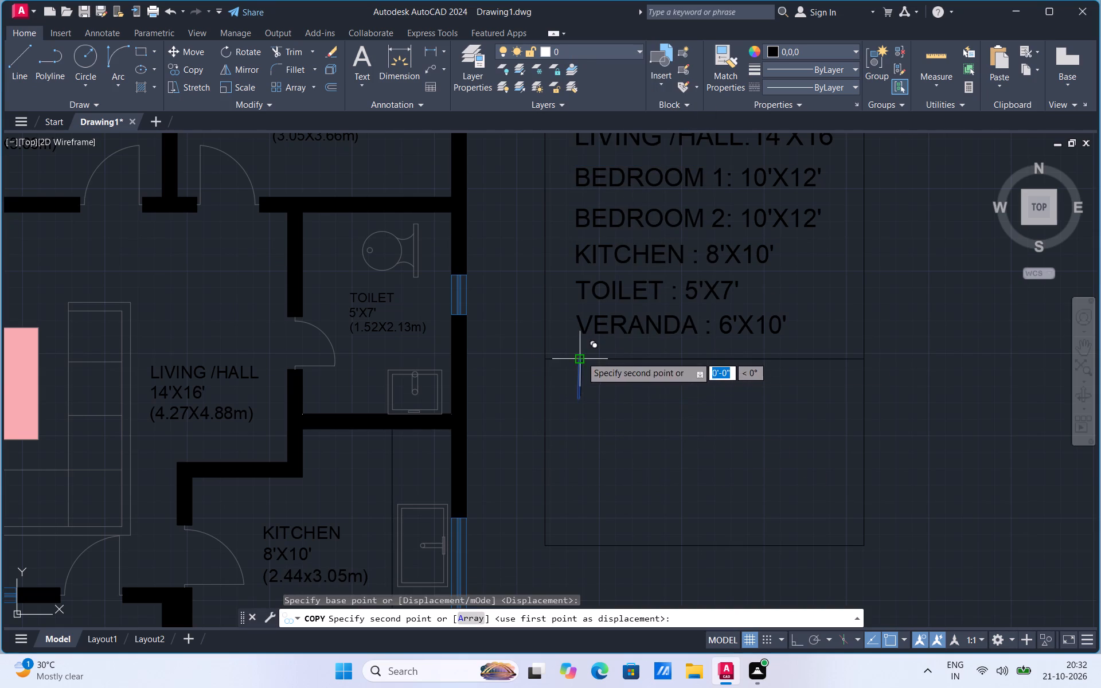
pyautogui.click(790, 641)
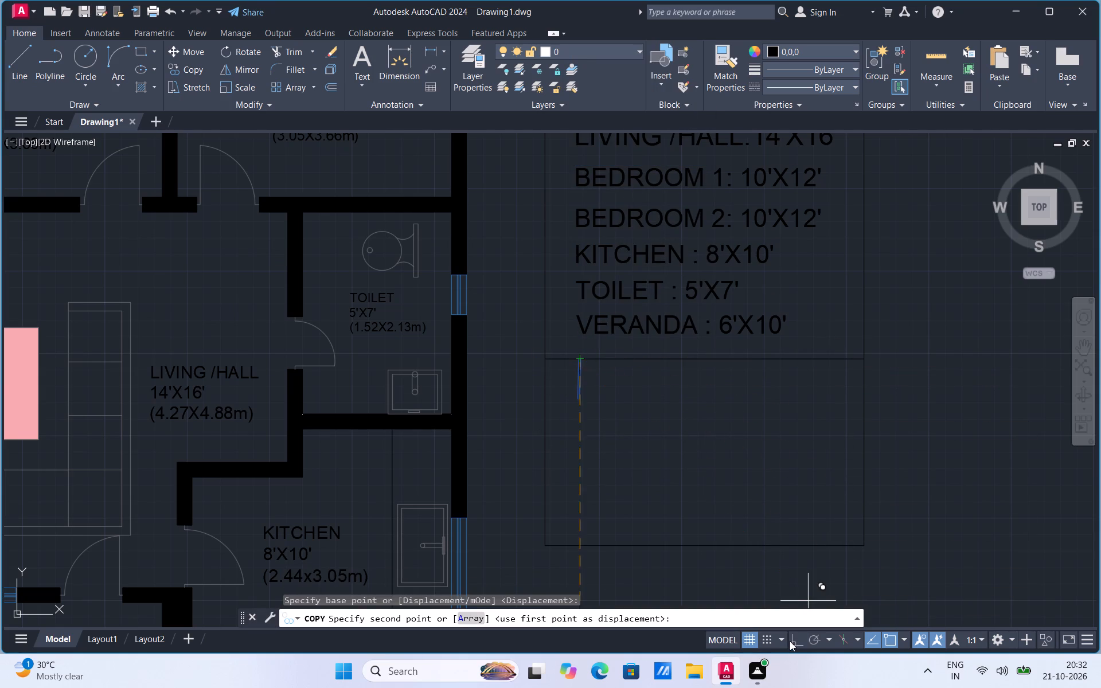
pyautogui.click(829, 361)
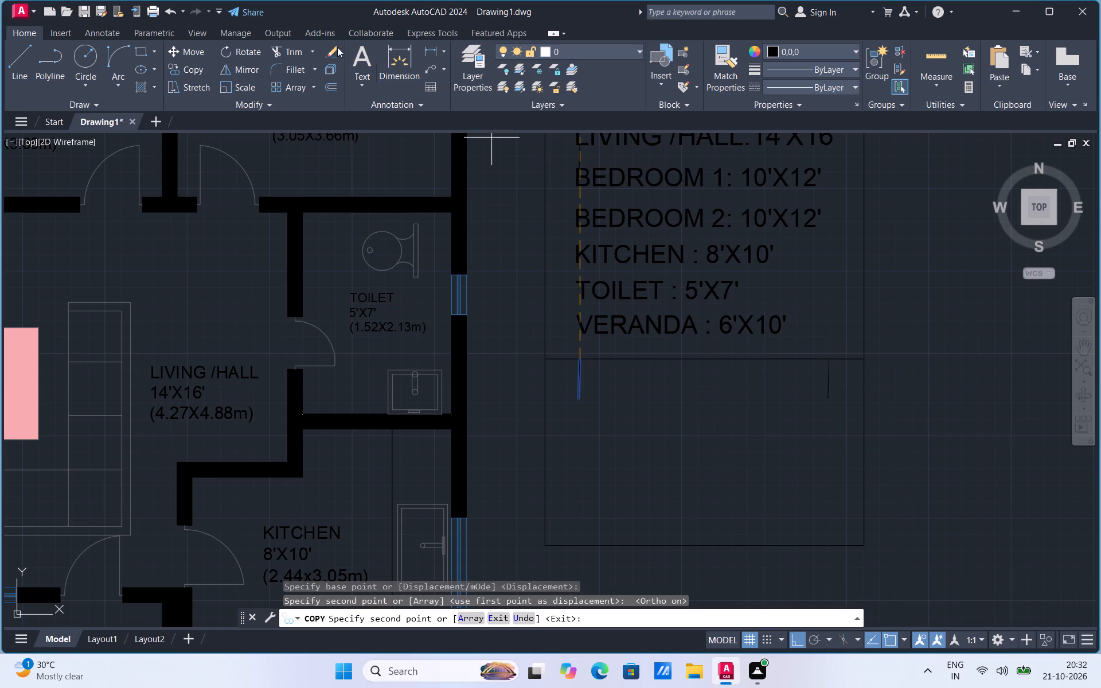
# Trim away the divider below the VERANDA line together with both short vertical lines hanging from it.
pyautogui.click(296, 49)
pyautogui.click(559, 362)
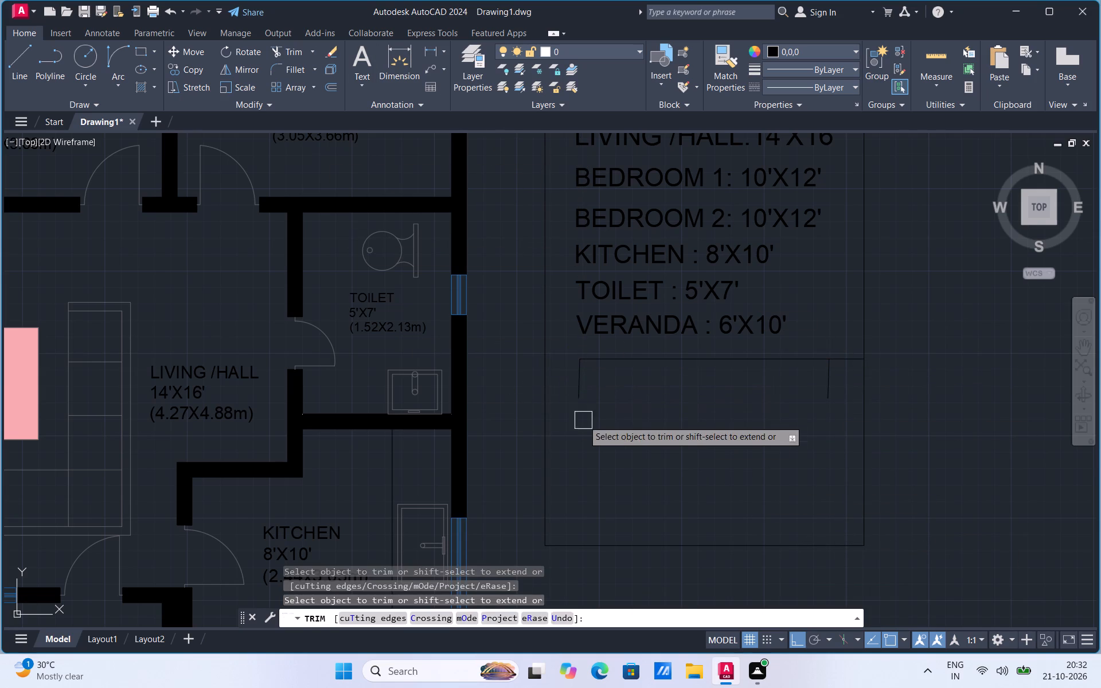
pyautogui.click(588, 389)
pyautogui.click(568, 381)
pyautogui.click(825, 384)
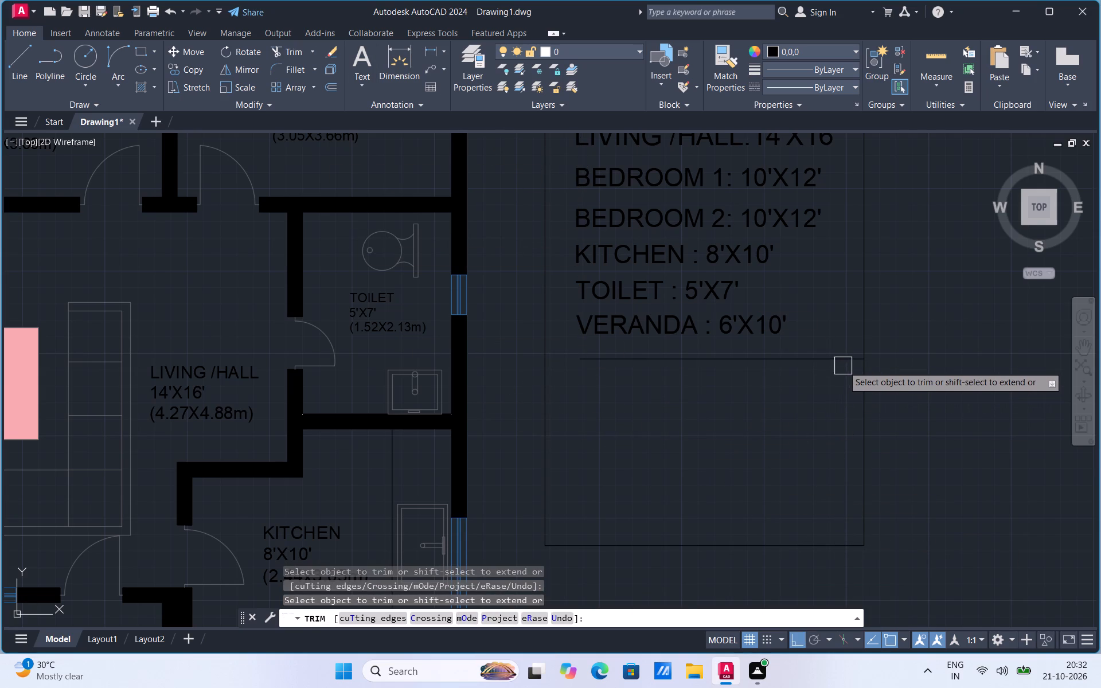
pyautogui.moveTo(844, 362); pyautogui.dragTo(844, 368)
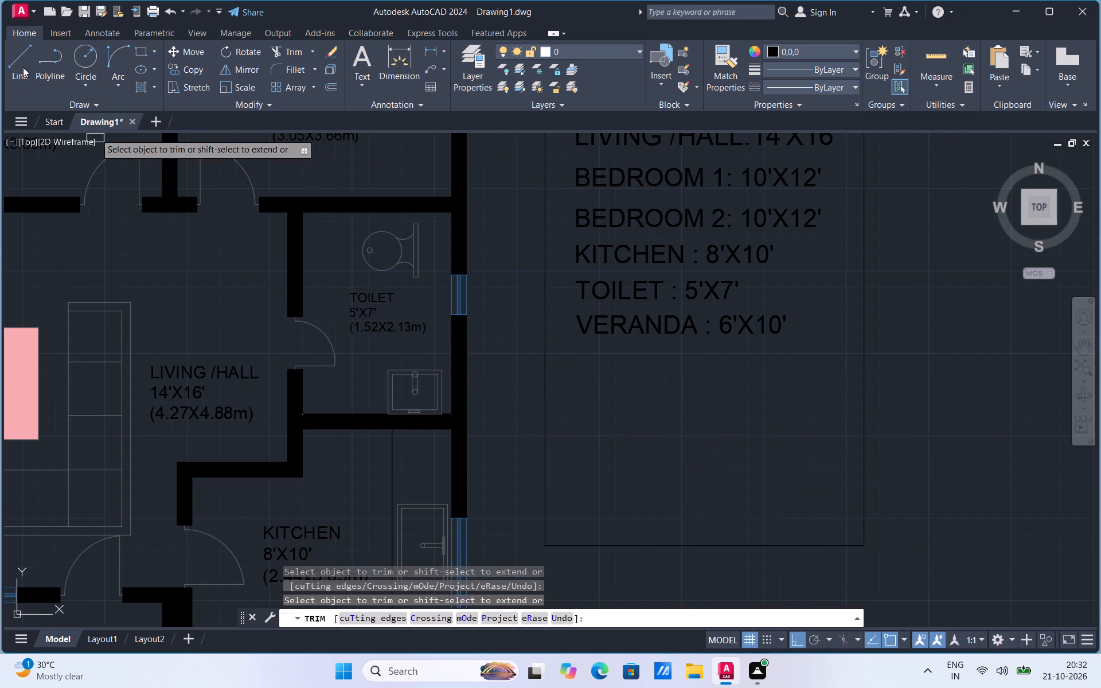
# Draw a horizontal divider line below the VERANDA entry, stopping short of both sides of the schedule box.
pyautogui.click(23, 67)
pyautogui.click(568, 363)
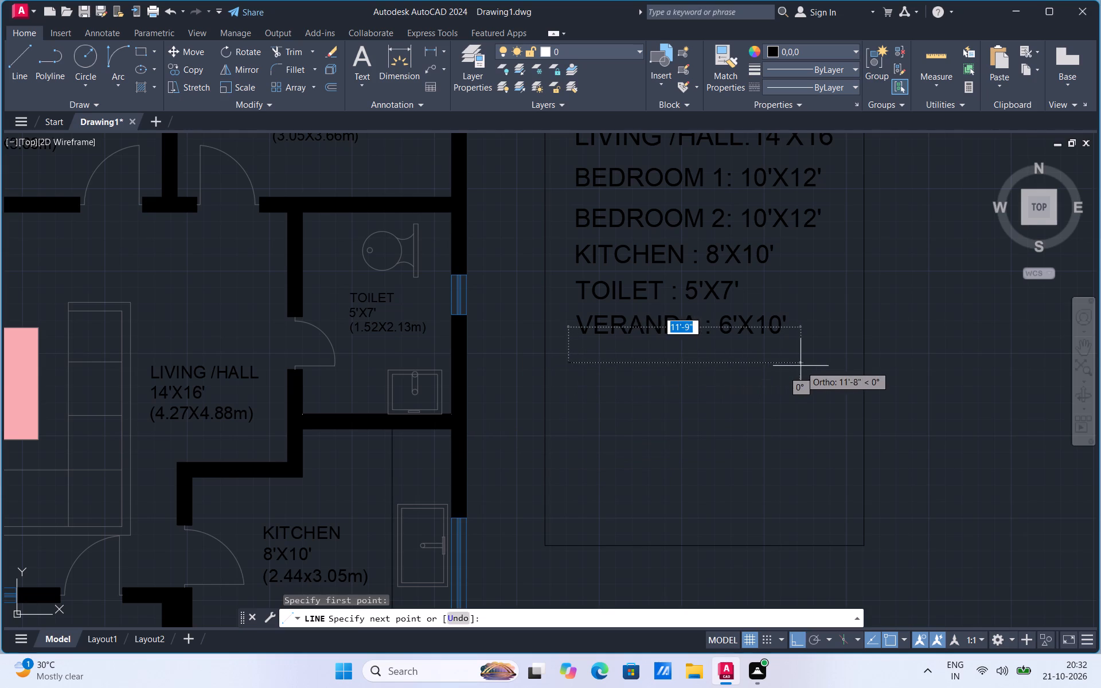
pyautogui.click(844, 363)
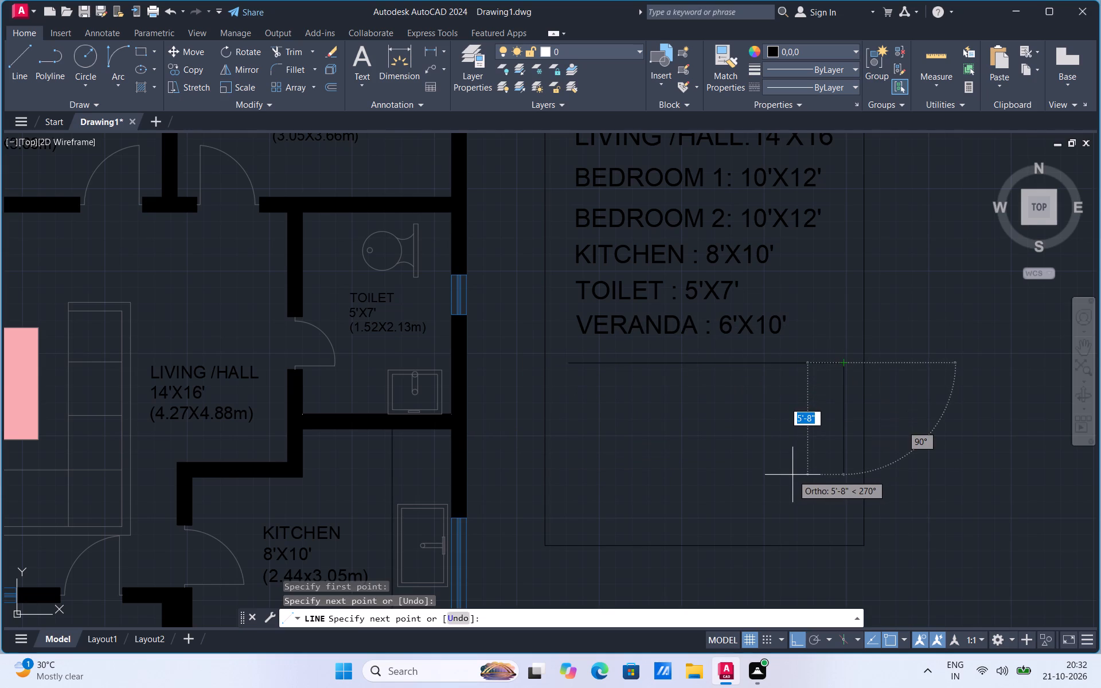
pyautogui.press('Escape')
# Start a multiline text note inside the schedule box just below the divider, reading "PLOT SIZE : 30 ft x40 ft".
pyautogui.moveTo(368, 78); pyautogui.dragTo(370, 82)
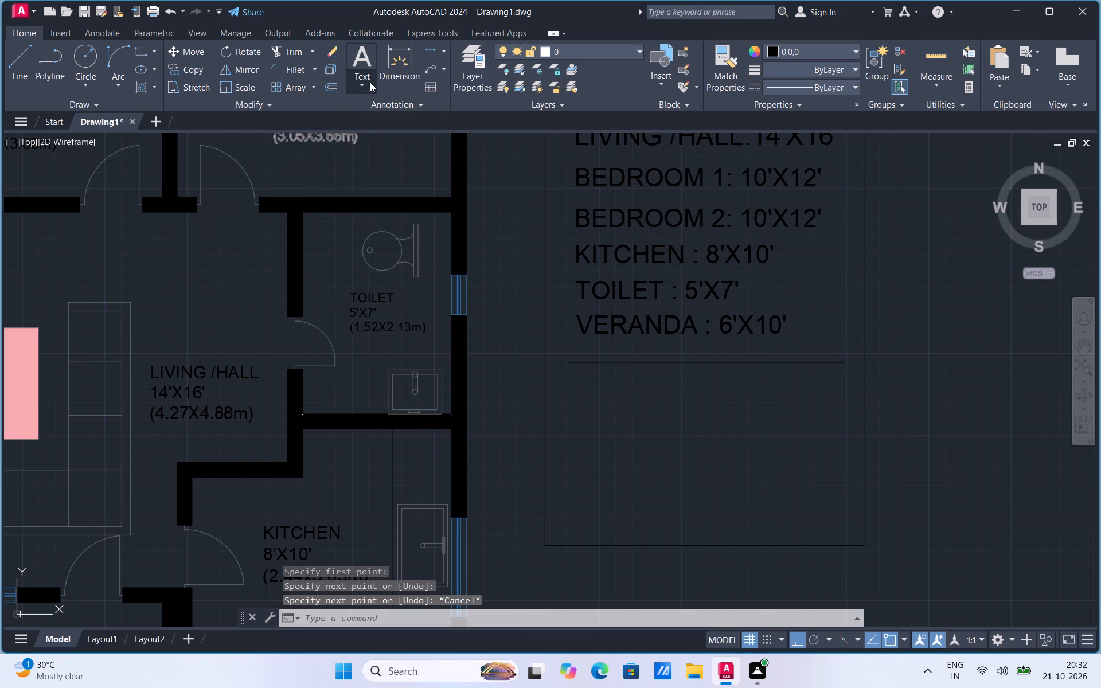
pyautogui.moveTo(370, 82); pyautogui.dragTo(369, 87)
pyautogui.click(382, 105)
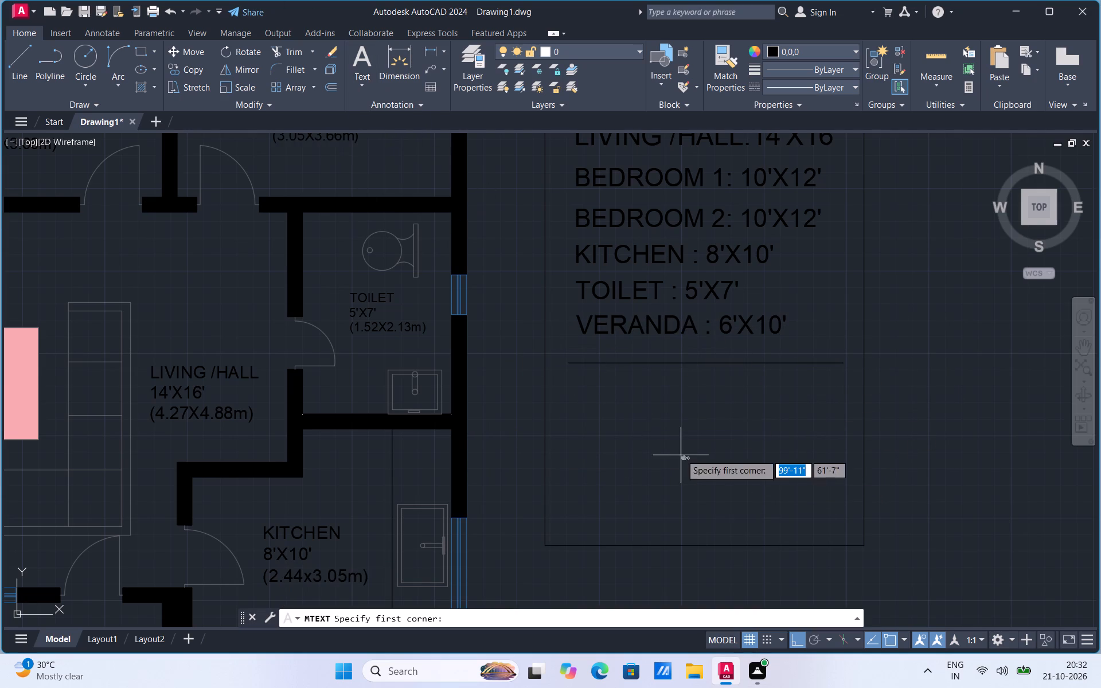
pyautogui.click(561, 393)
pyautogui.click(637, 420)
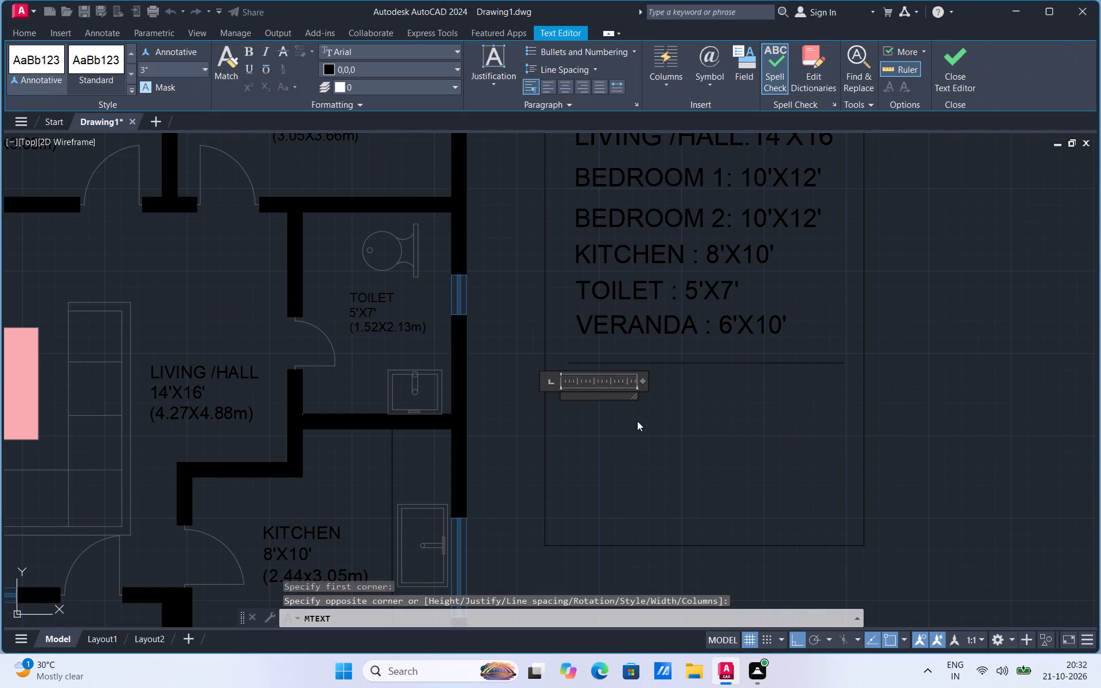
pyautogui.write('PLOT SIX')
pyautogui.press('BackSpace')
pyautogui.write('ZE')
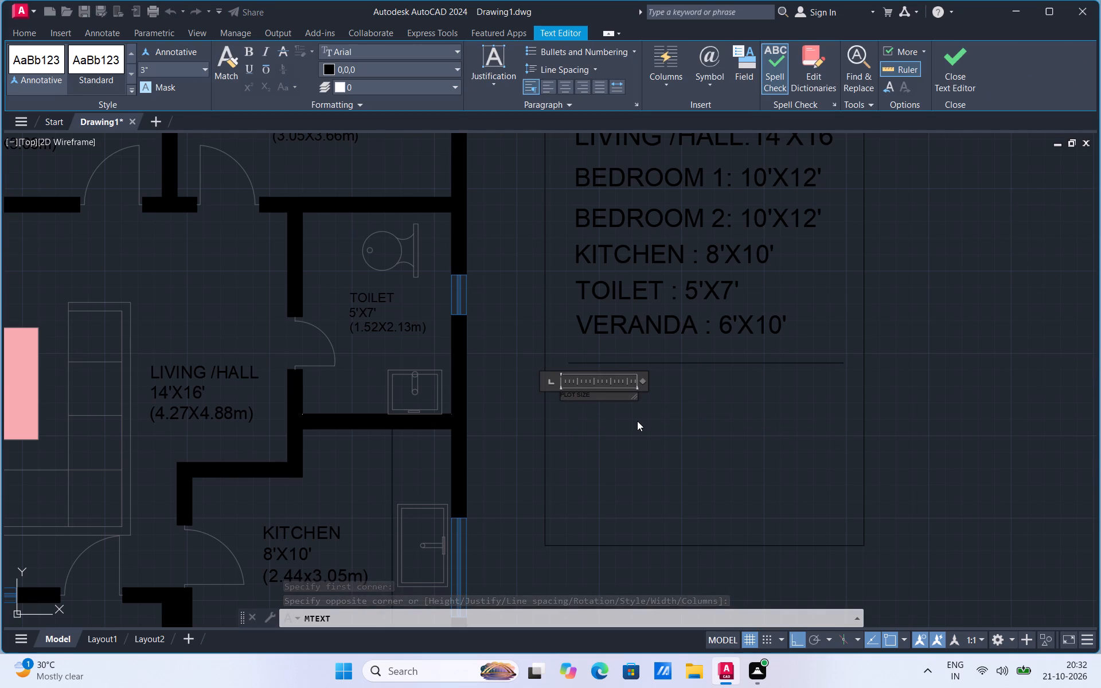
pyautogui.press('space')
pyautogui.press('space')
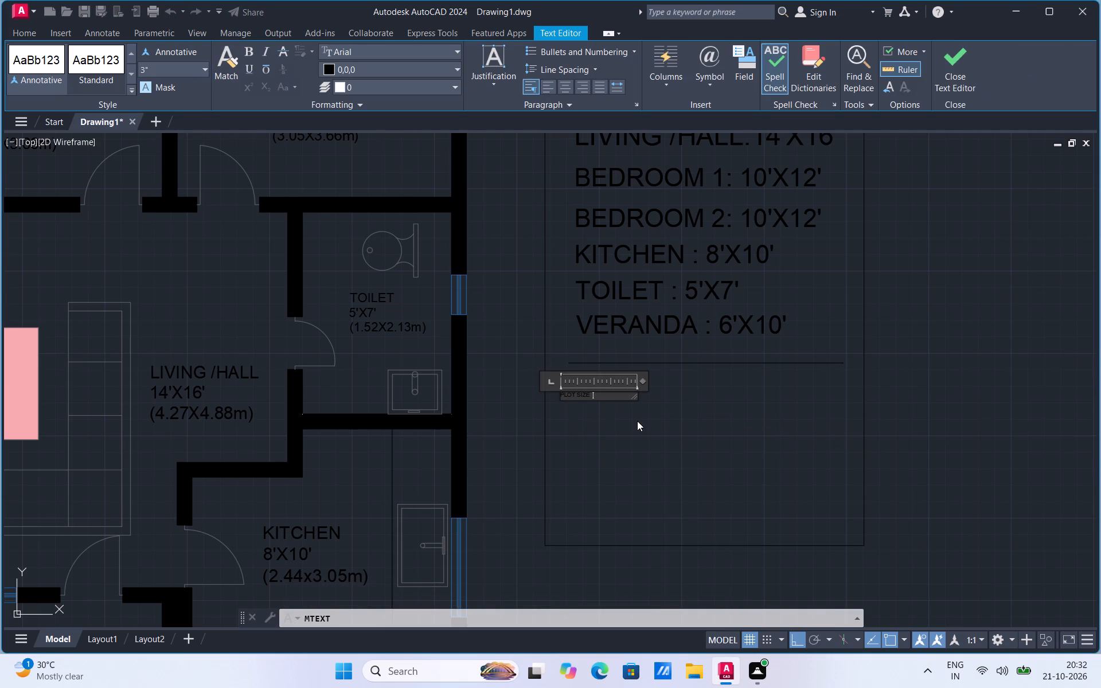
pyautogui.hotkey('shift', ':')
pyautogui.press('space')
pyautogui.write('30')
pyautogui.write('FT')
pyautogui.scroll(3, 638, 421)
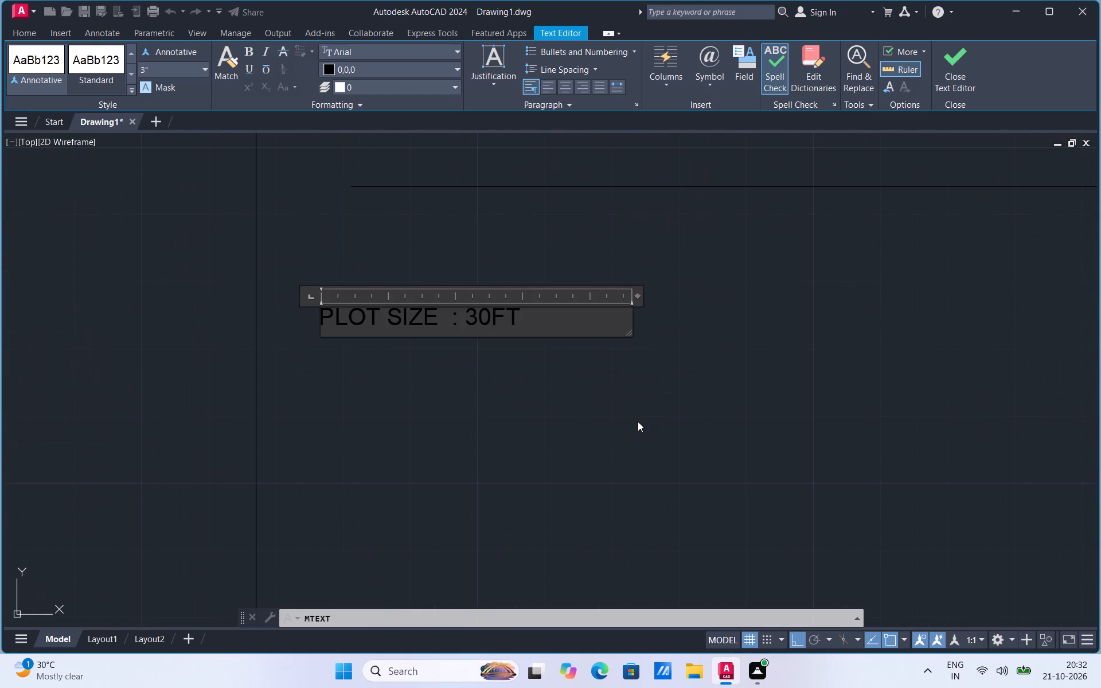
pyautogui.press('BackSpace')
pyautogui.press('BackSpace')
pyautogui.press('space')
pyautogui.write('ft')
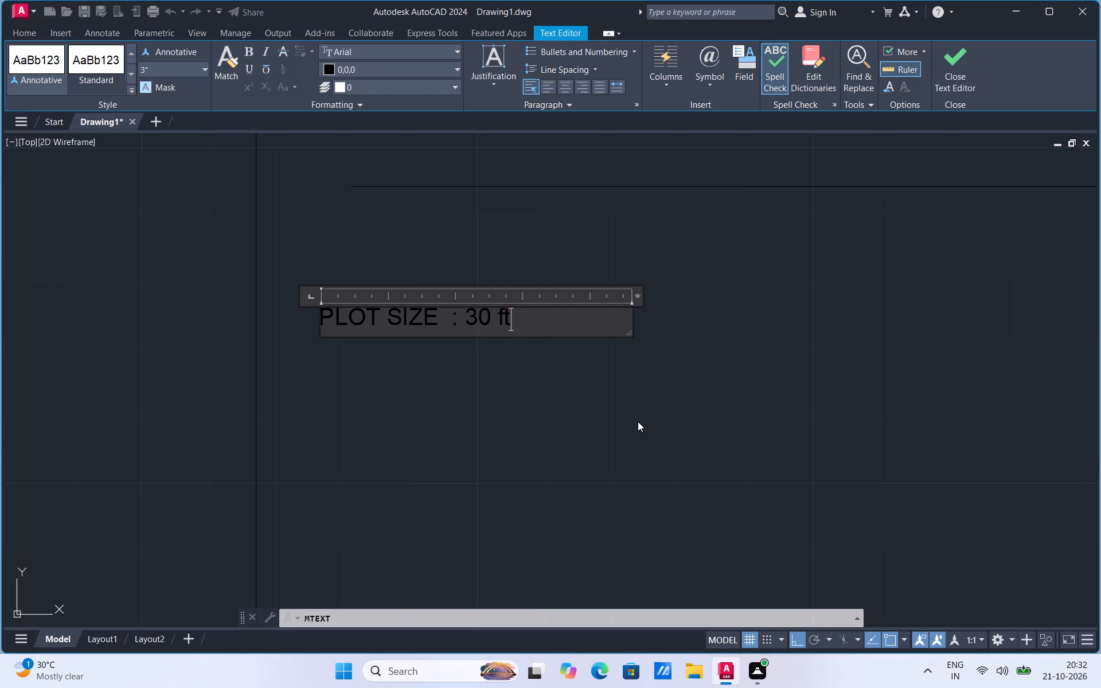
pyautogui.press('space')
pyautogui.press('space')
pyautogui.press('space')
pyautogui.write('x4')
pyautogui.write('0 ft')
# Add a second line to the plot size note reading "(1200 sq ft )".
pyautogui.press('Return')
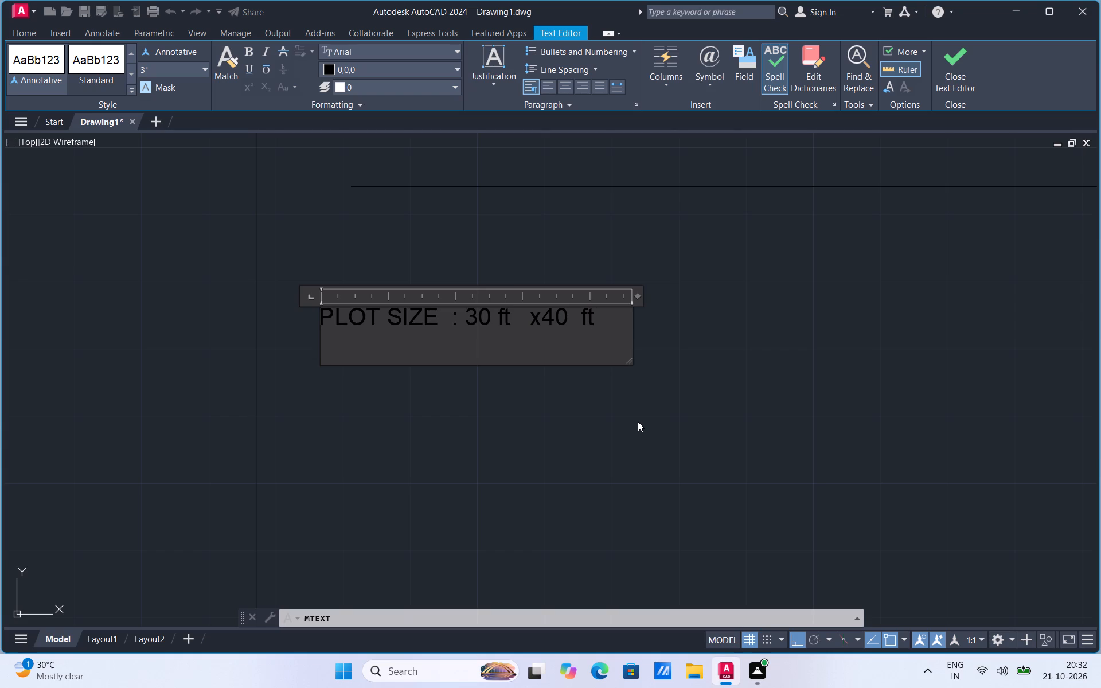
pyautogui.hotkey('shift', '(')
pyautogui.write('12')
pyautogui.write('00')
pyautogui.press('space')
pyautogui.write('sq ft')
pyautogui.press('space')
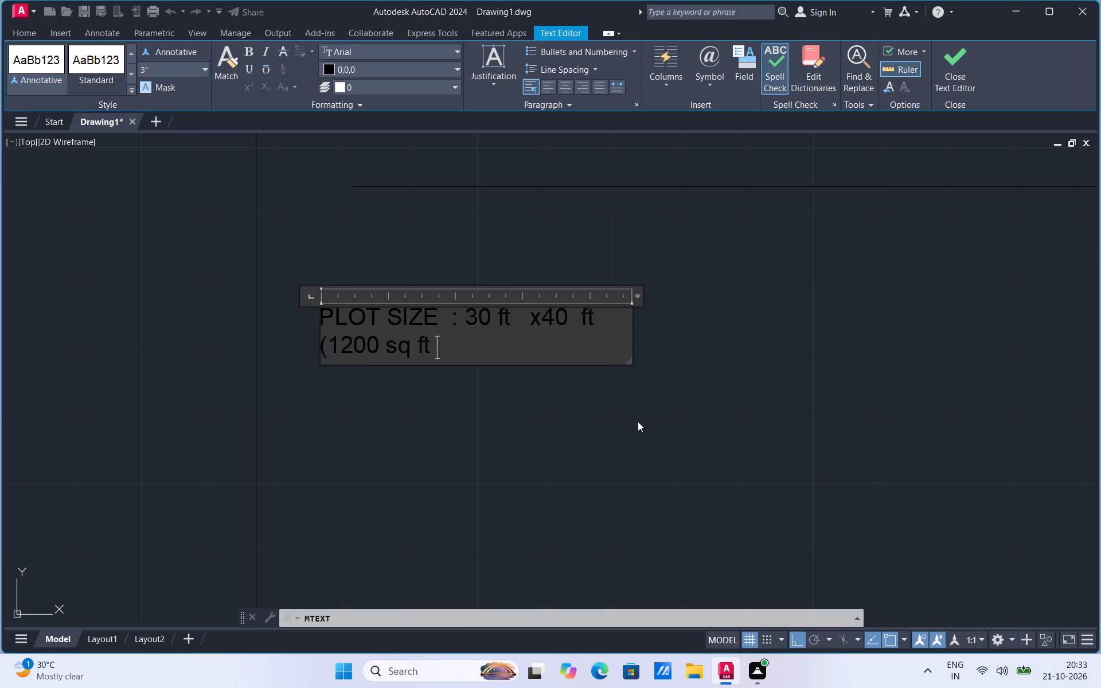
pyautogui.press('space')
pyautogui.write(')')
# Indent the note's "(1200 sq ft )" line with spaces so that it starts beneath "30 ft".
pyautogui.click(317, 349)
pyautogui.doubleClick(335, 342)
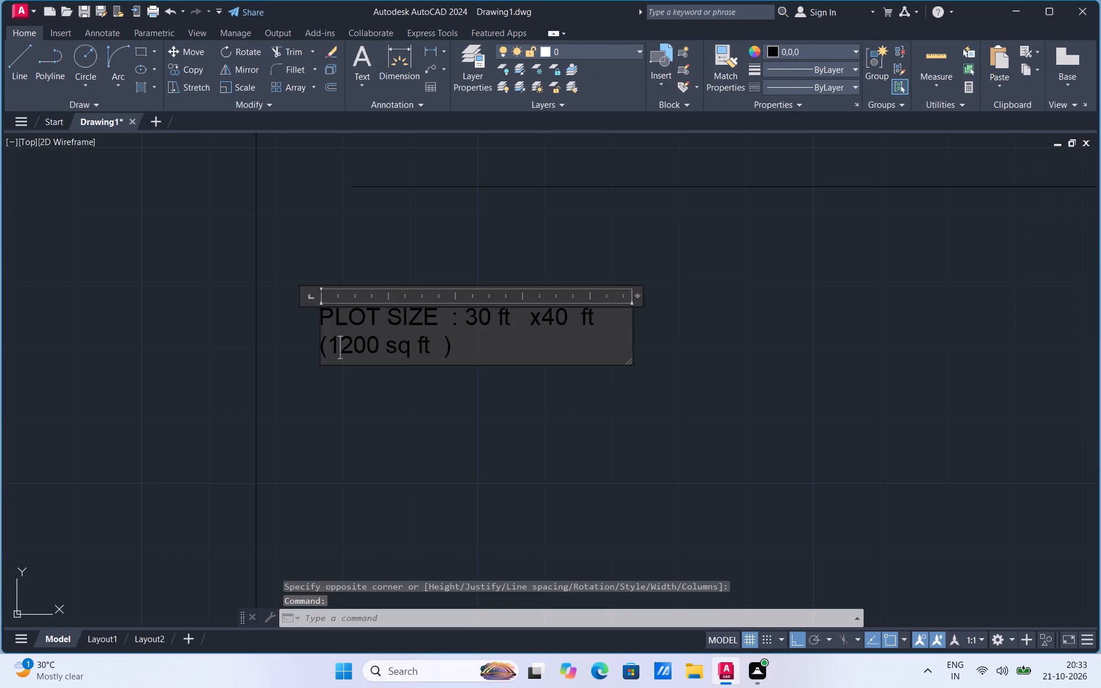
pyautogui.click(319, 347)
pyautogui.doubleClick(321, 346)
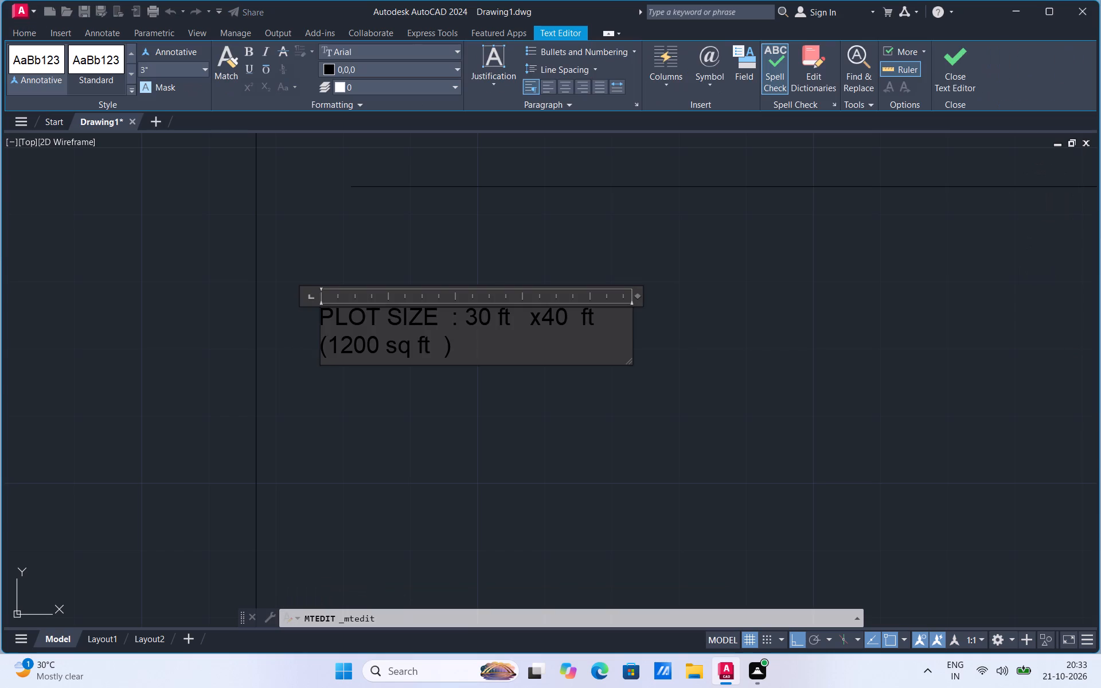
pyautogui.press('space')
pyautogui.press('space')
pyautogui.press('space')
pyautogui.press('space')
pyautogui.press('space')
pyautogui.press('space')
pyautogui.press('space')
pyautogui.press('space')
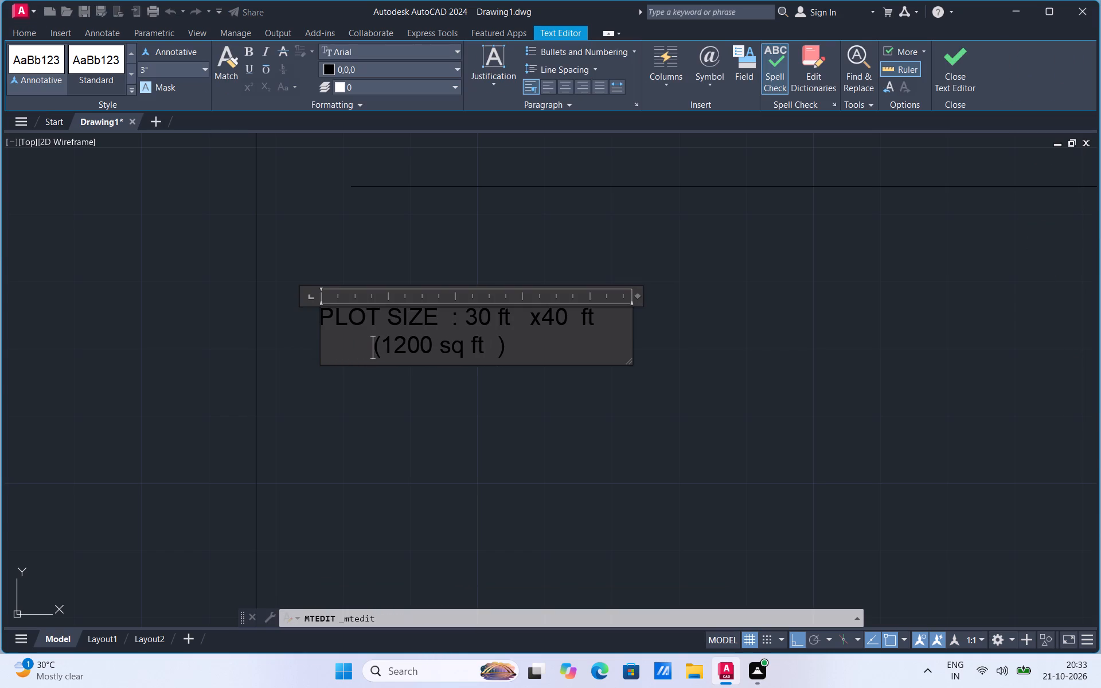
pyautogui.press('space')
pyautogui.press('space')
pyautogui.press('space')
pyautogui.press('space')
pyautogui.press('space')
pyautogui.press('space')
pyautogui.press('space')
pyautogui.press('space')
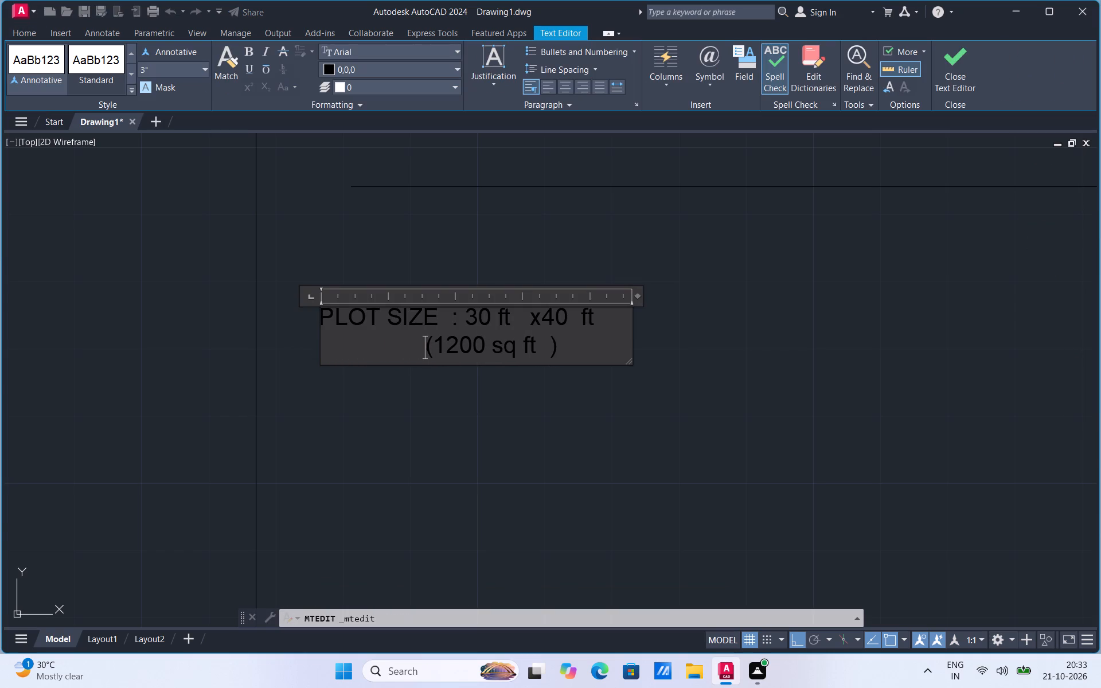
pyautogui.press('space')
pyautogui.press('space')
pyautogui.press('space')
pyautogui.press('space')
pyautogui.press('space')
pyautogui.press('space')
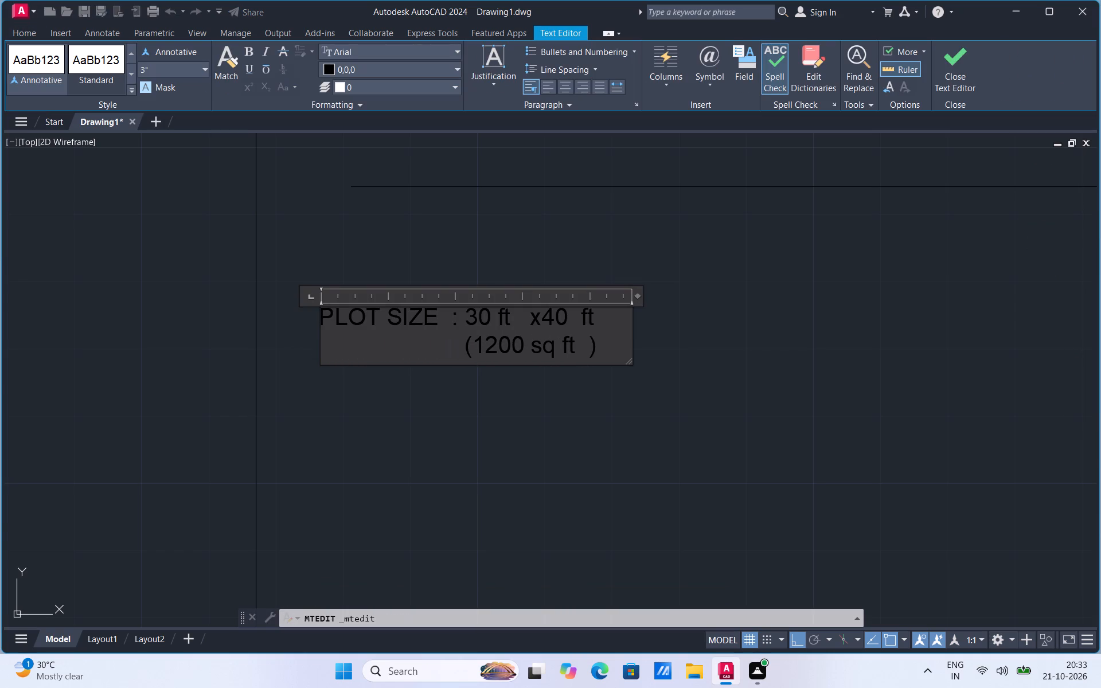
pyautogui.click(309, 432)
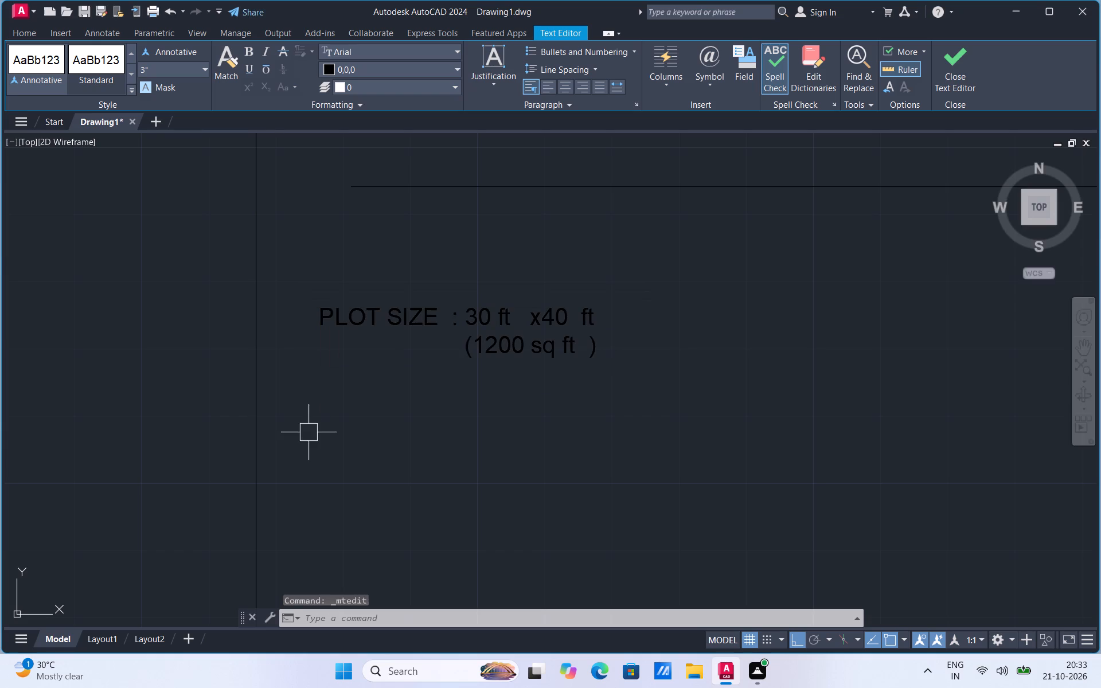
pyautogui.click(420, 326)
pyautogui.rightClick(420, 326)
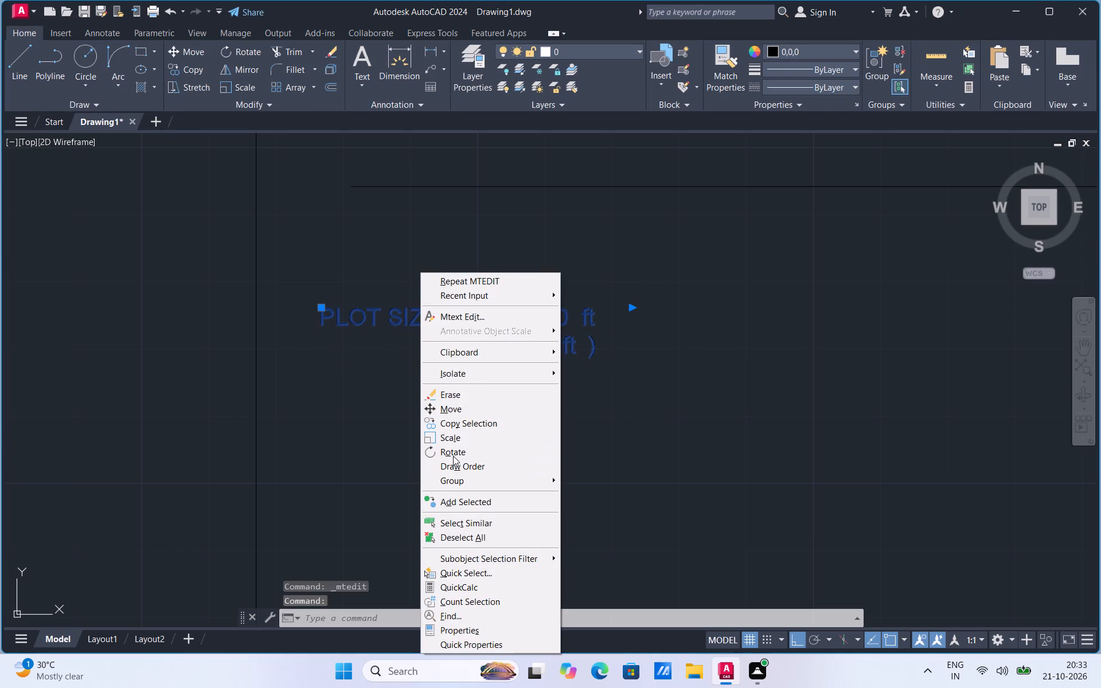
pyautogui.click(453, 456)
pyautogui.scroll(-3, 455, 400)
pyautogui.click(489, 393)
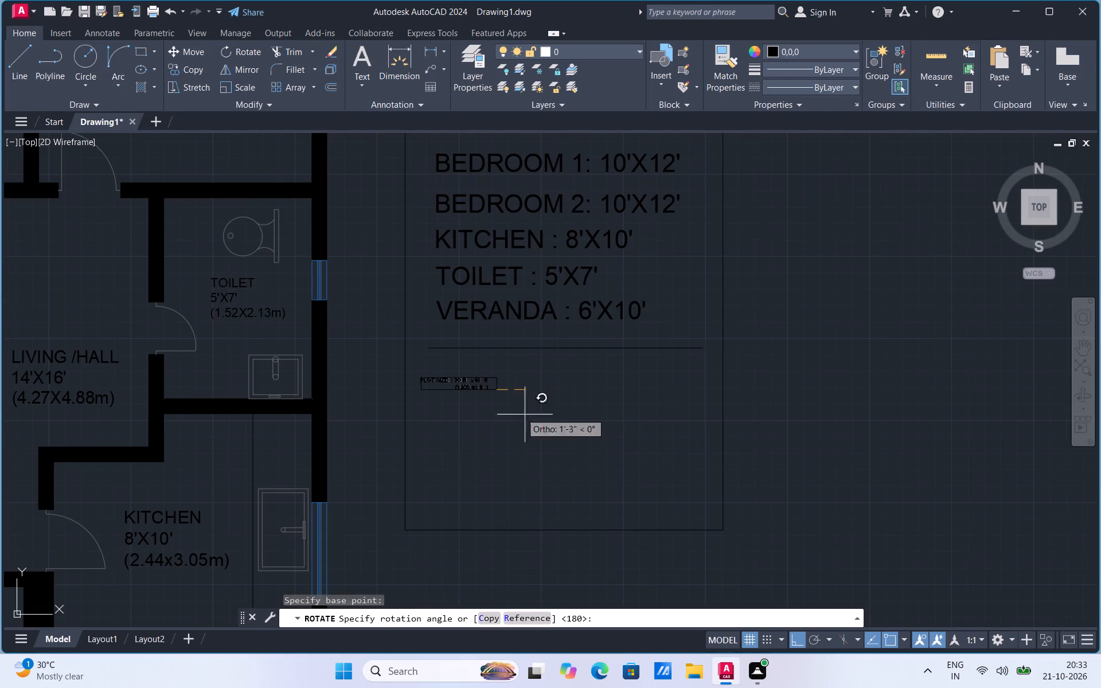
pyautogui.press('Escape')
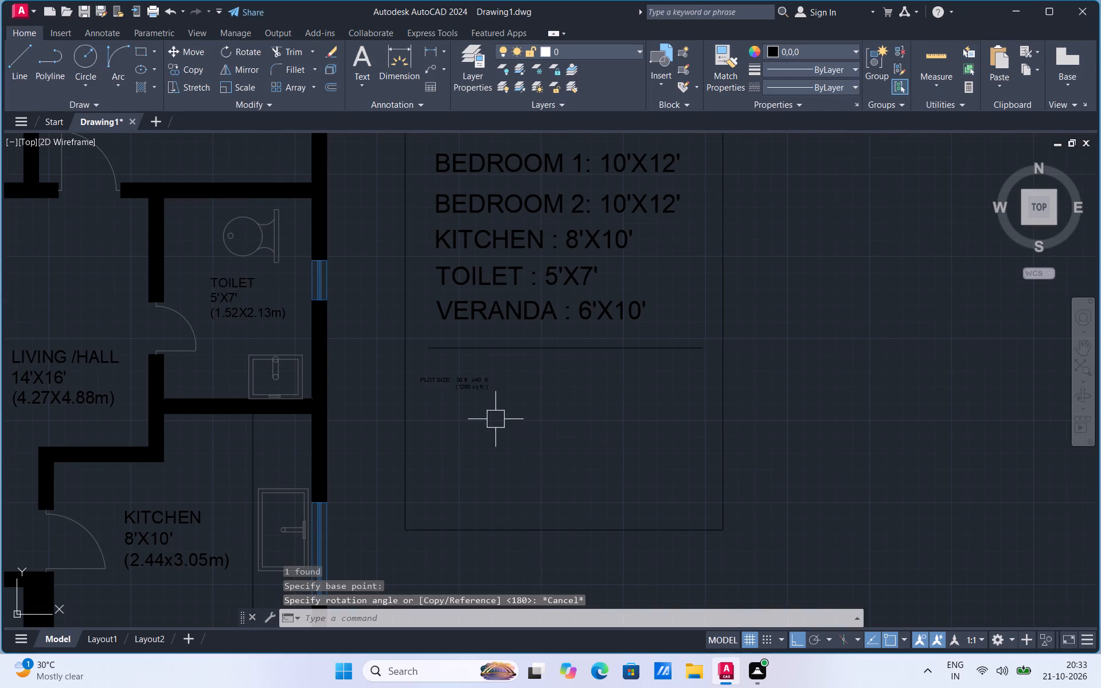
# Select the PLOT SIZE note below the divider and open its editing options.
pyautogui.click(486, 389)
pyautogui.rightClick(486, 389)
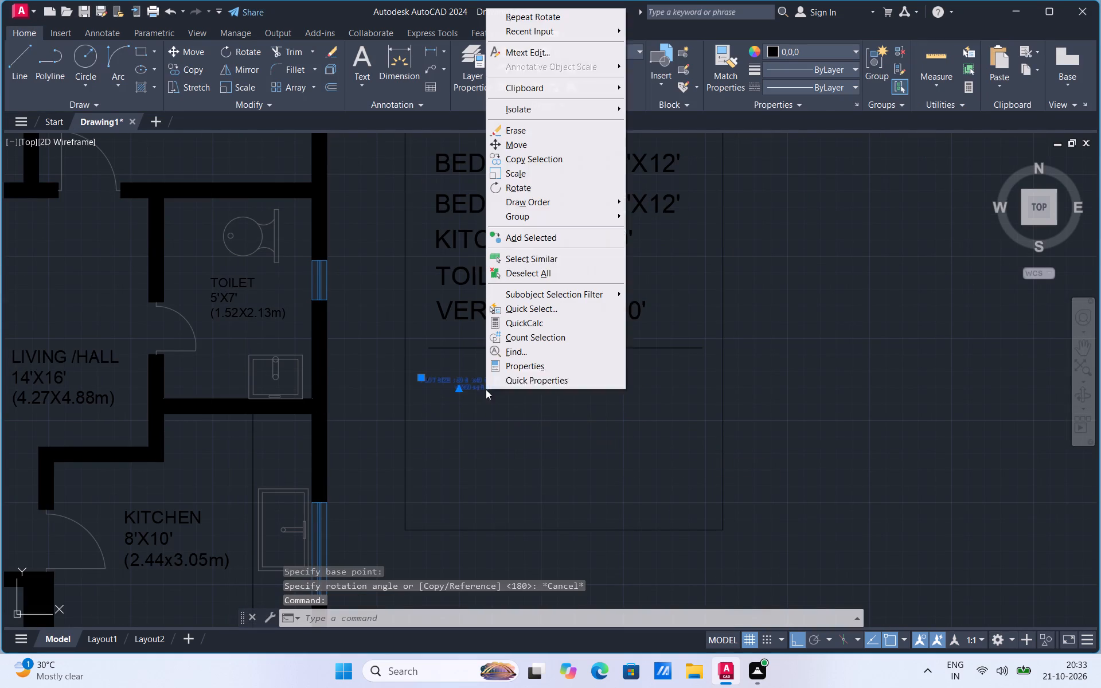
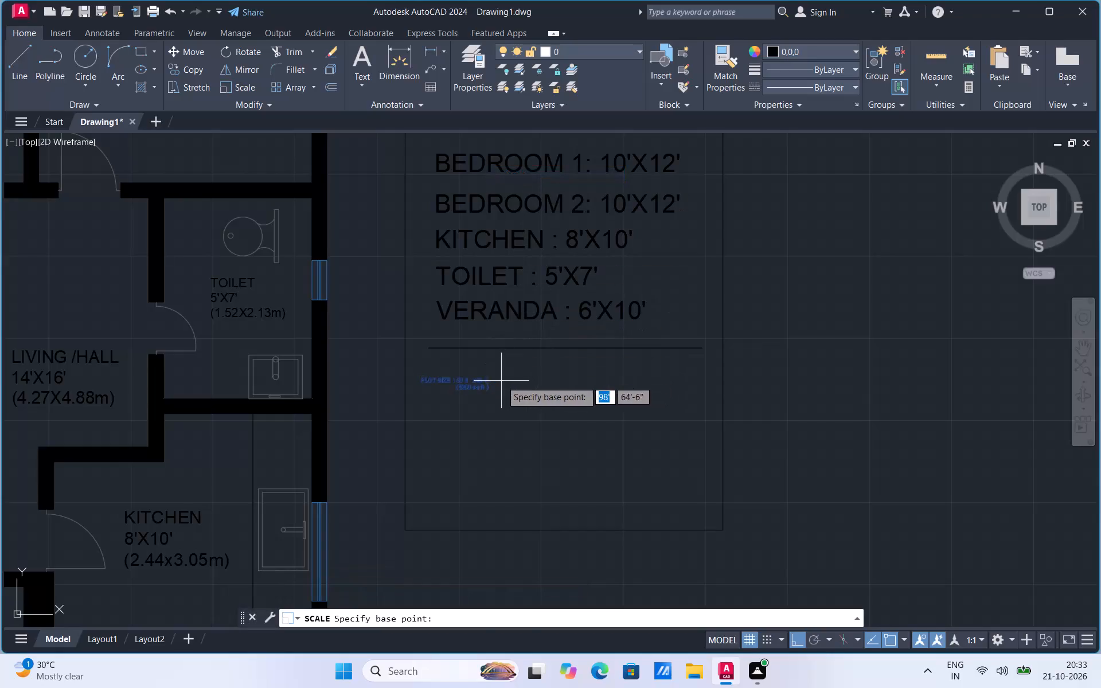
# Scale the PLOT SIZE note up by eye until its lettering is about as large as the room list text.
pyautogui.click(501, 381)
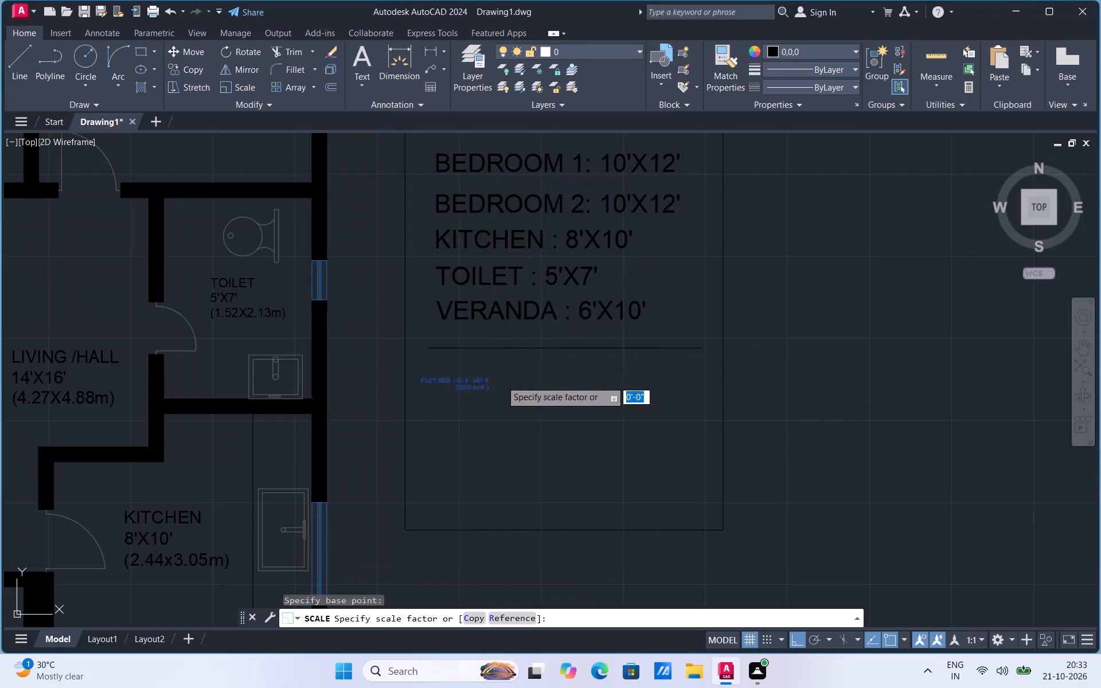
pyautogui.click(693, 421)
# Move the enlarged PLOT SIZE note east, off the floor plan and towards the schedule box below the divider.
pyautogui.click(432, 399)
pyautogui.rightClick(432, 399)
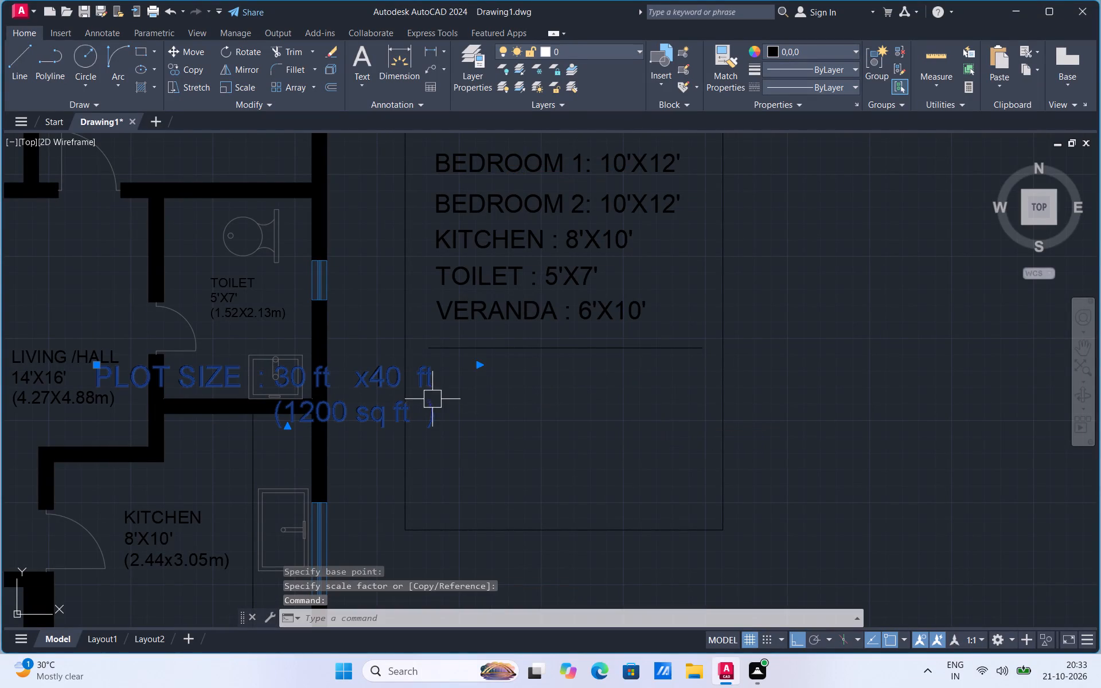
pyautogui.click(491, 159)
pyautogui.click(439, 398)
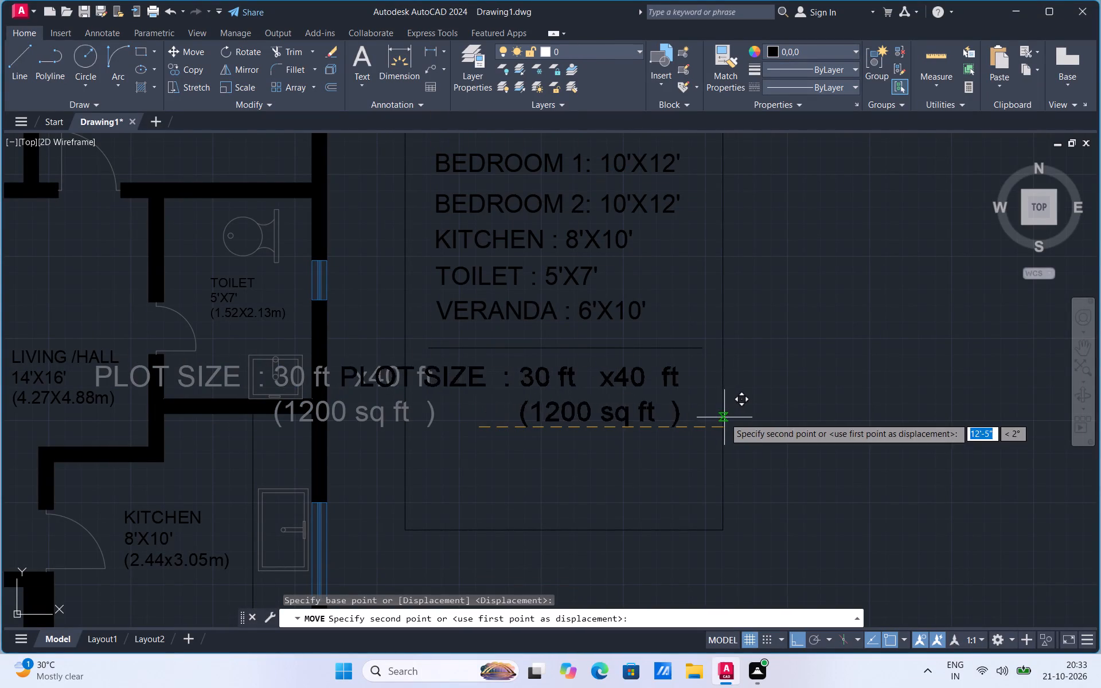
pyautogui.click(757, 420)
# Scale the PLOT SIZE note down by eye so that its two lines fit within the width of the schedule box.
pyautogui.click(630, 421)
pyautogui.rightClick(630, 421)
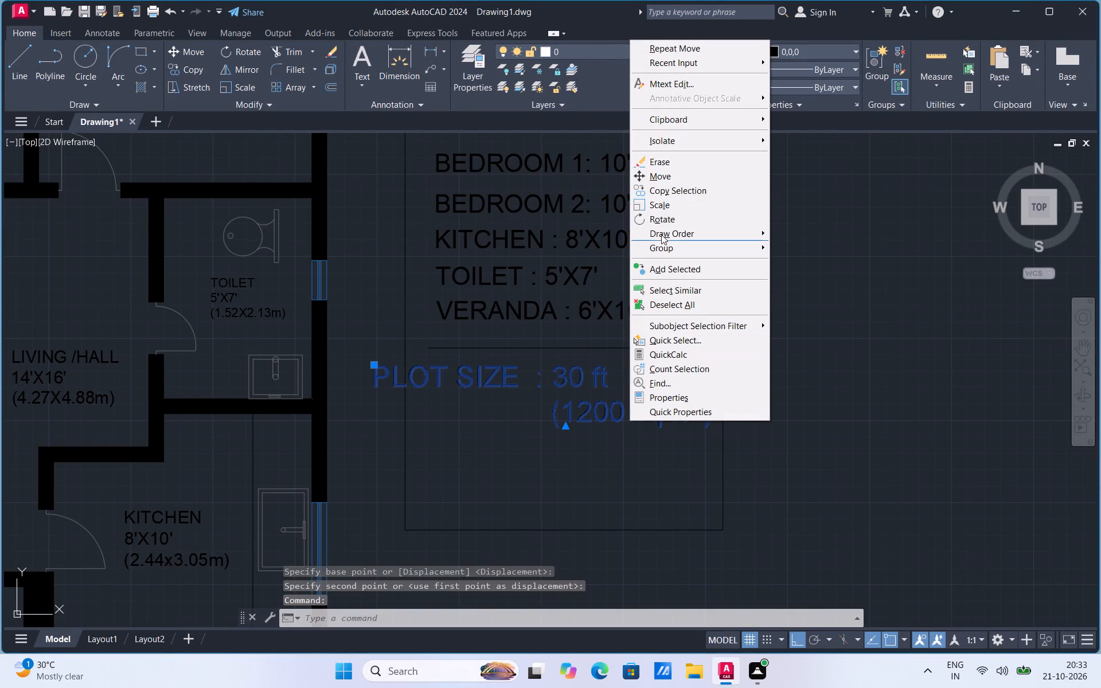
pyautogui.click(667, 208)
pyautogui.click(627, 398)
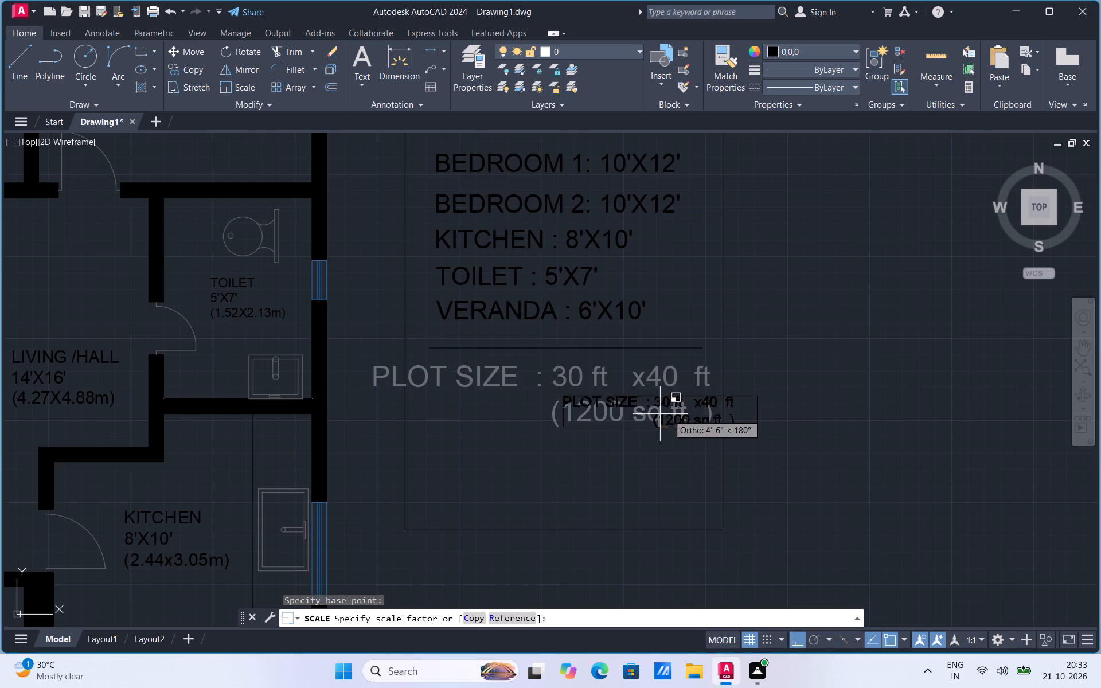
pyautogui.click(624, 438)
# Move the PLOT SIZE note freely, with Ortho off, so it sits inside the box just below the divider's west end.
pyautogui.click(625, 423)
pyautogui.rightClick(625, 423)
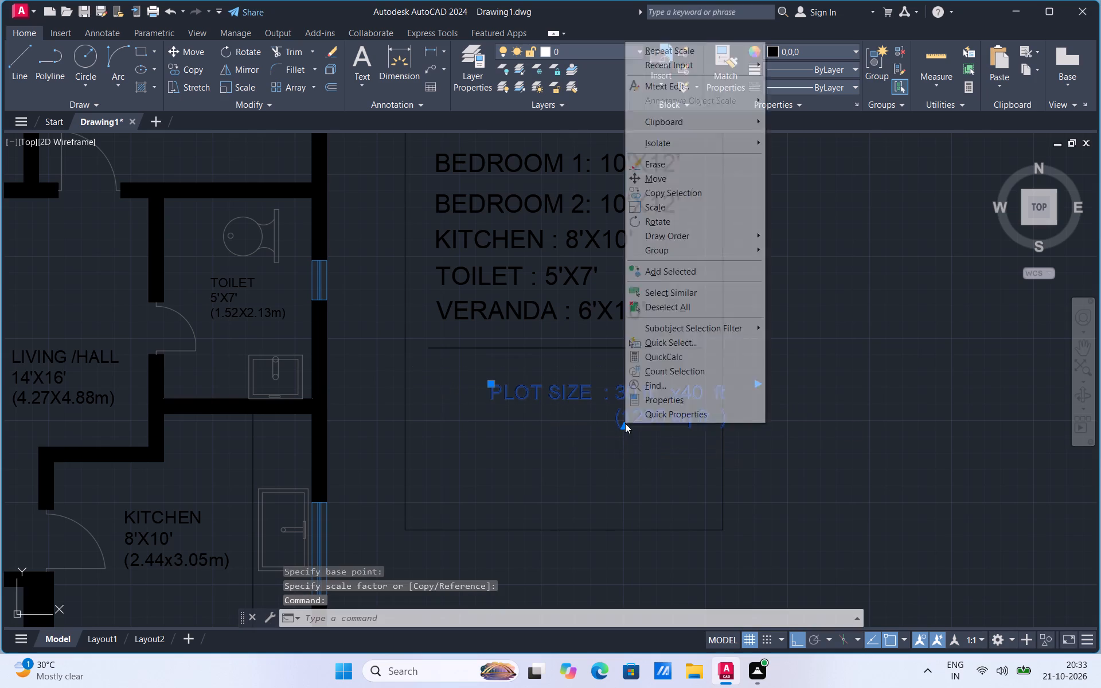
pyautogui.click(642, 183)
pyautogui.click(671, 404)
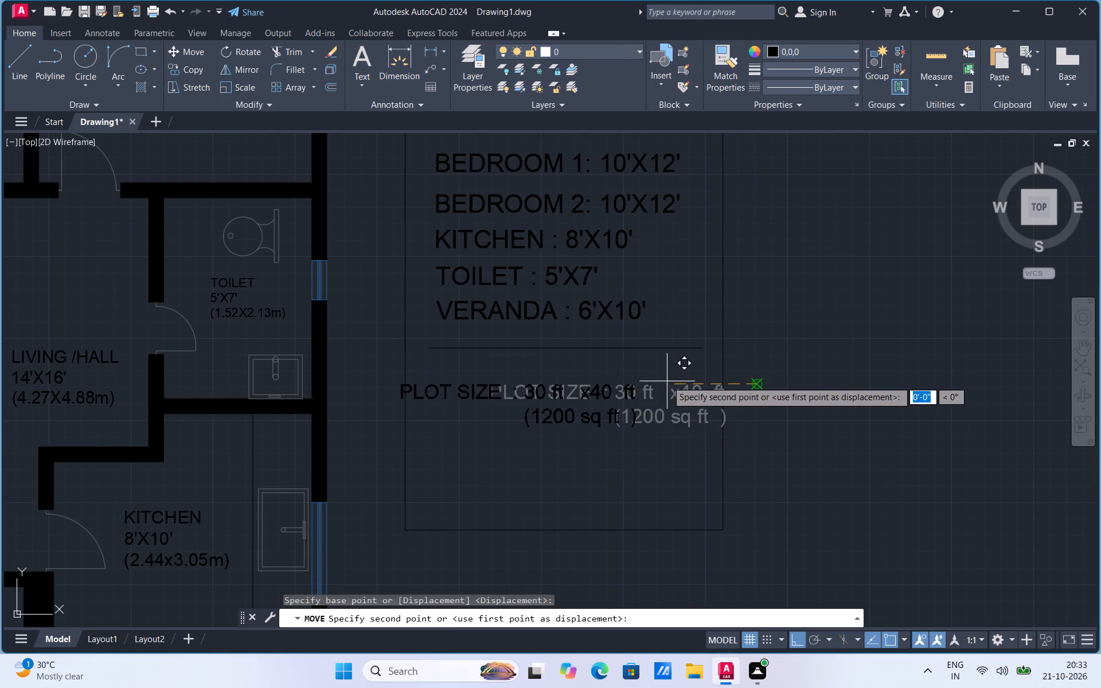
pyautogui.click(797, 641)
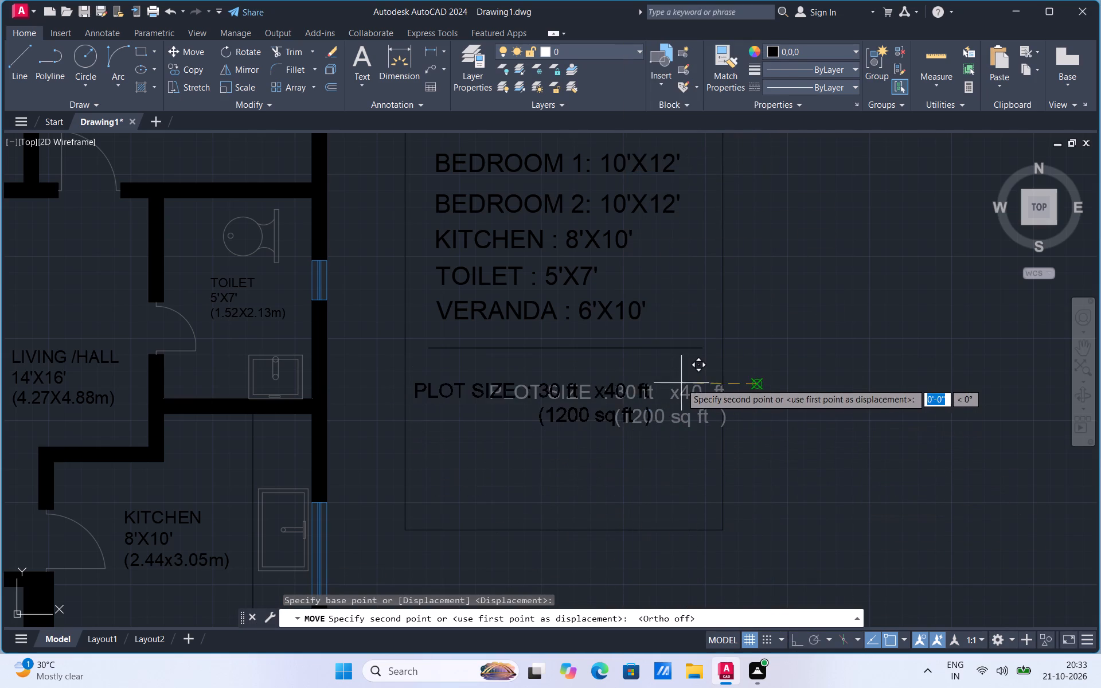
pyautogui.click(695, 372)
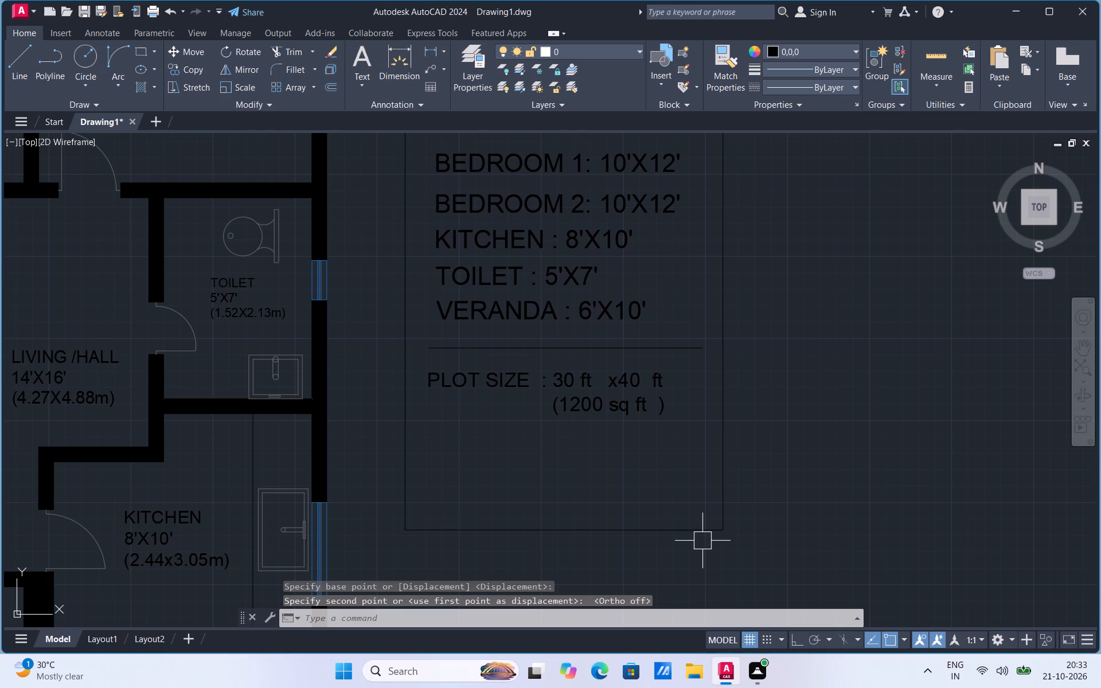
# Move the schedule box's bottom edge straight up, with Ortho on, to just below the "(1200 sq ft )" line.
pyautogui.click(643, 531)
pyautogui.rightClick(643, 531)
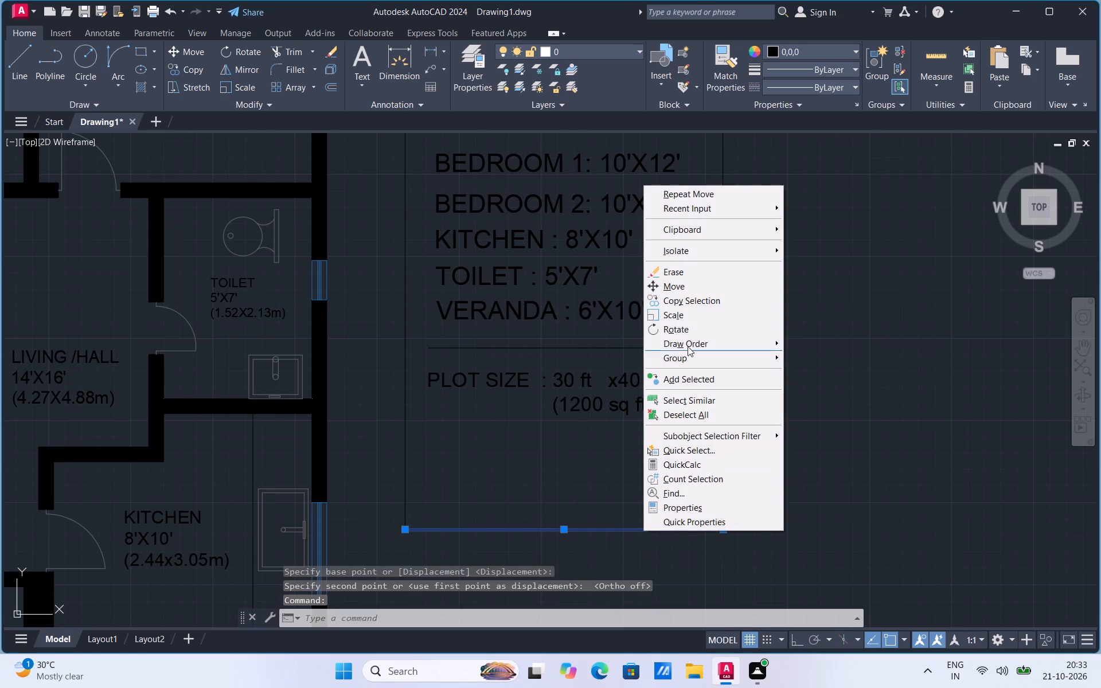
pyautogui.click(689, 293)
pyautogui.click(727, 534)
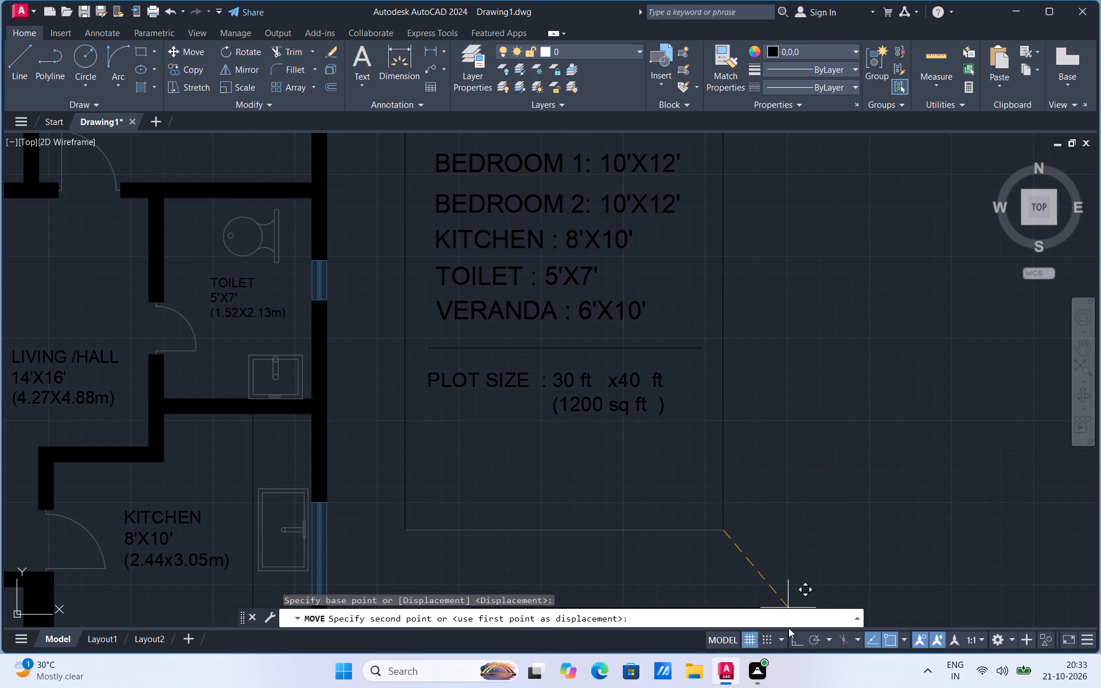
pyautogui.click(795, 636)
pyautogui.click(726, 428)
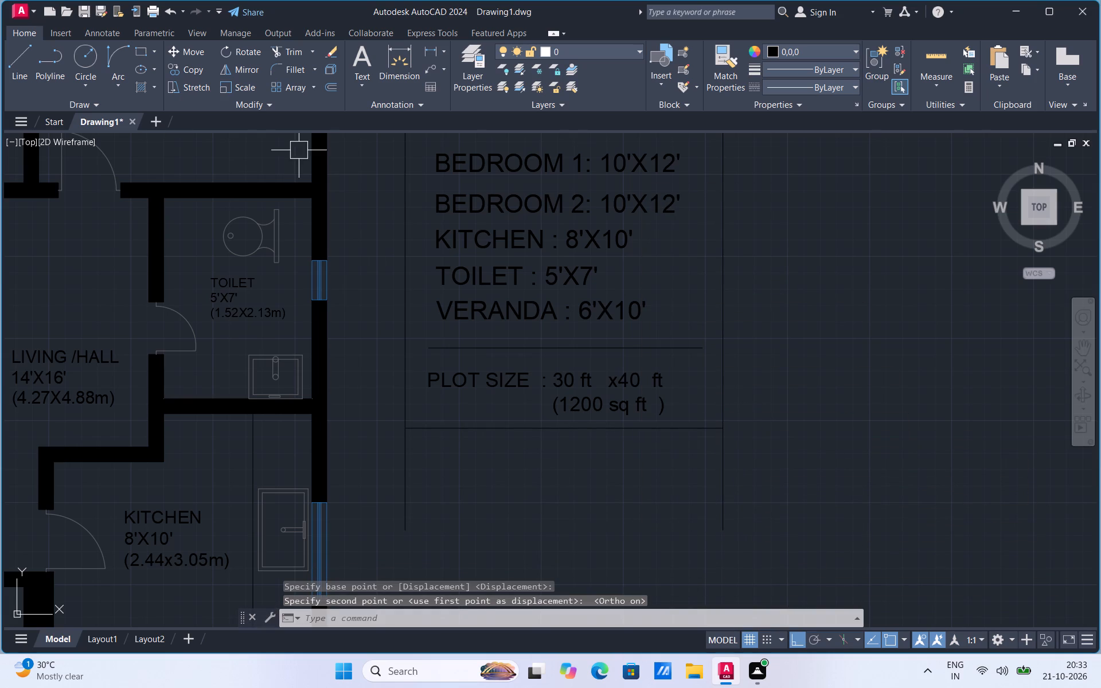
# Trim both side lines of the schedule box where they overhang its bottom edge.
pyautogui.click(300, 49)
pyautogui.click(411, 479)
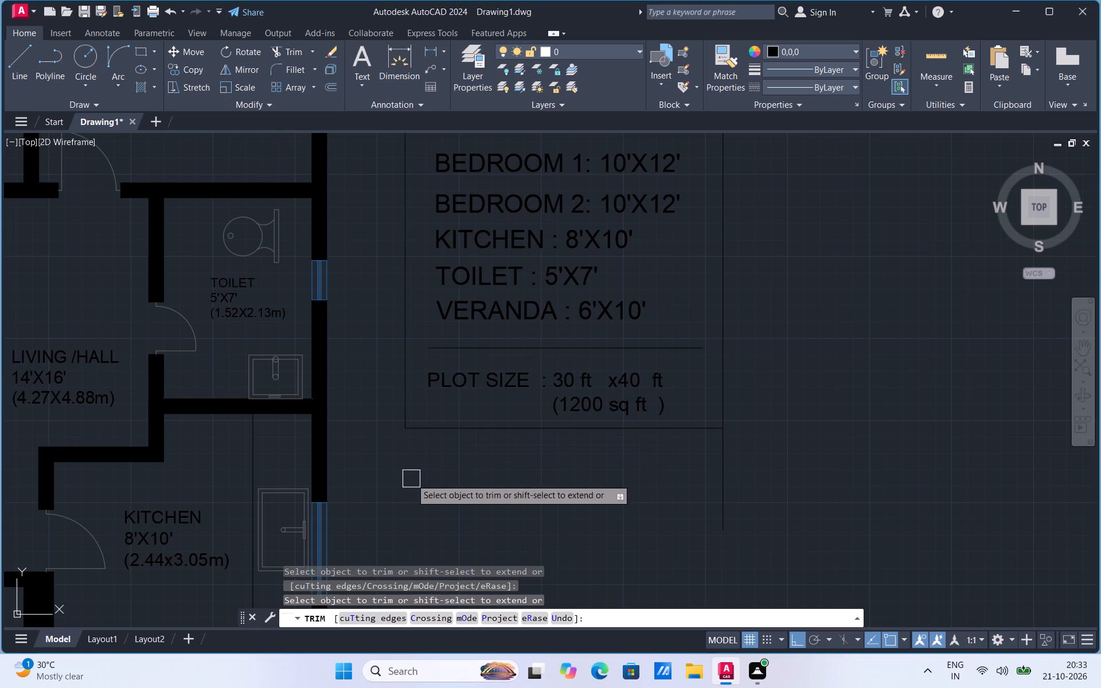
pyautogui.click(725, 472)
# Draw a closed north arrowhead with four freehand line segments and a notched base, in the empty area below the schedule box.
pyautogui.scroll(-2, 689, 529)
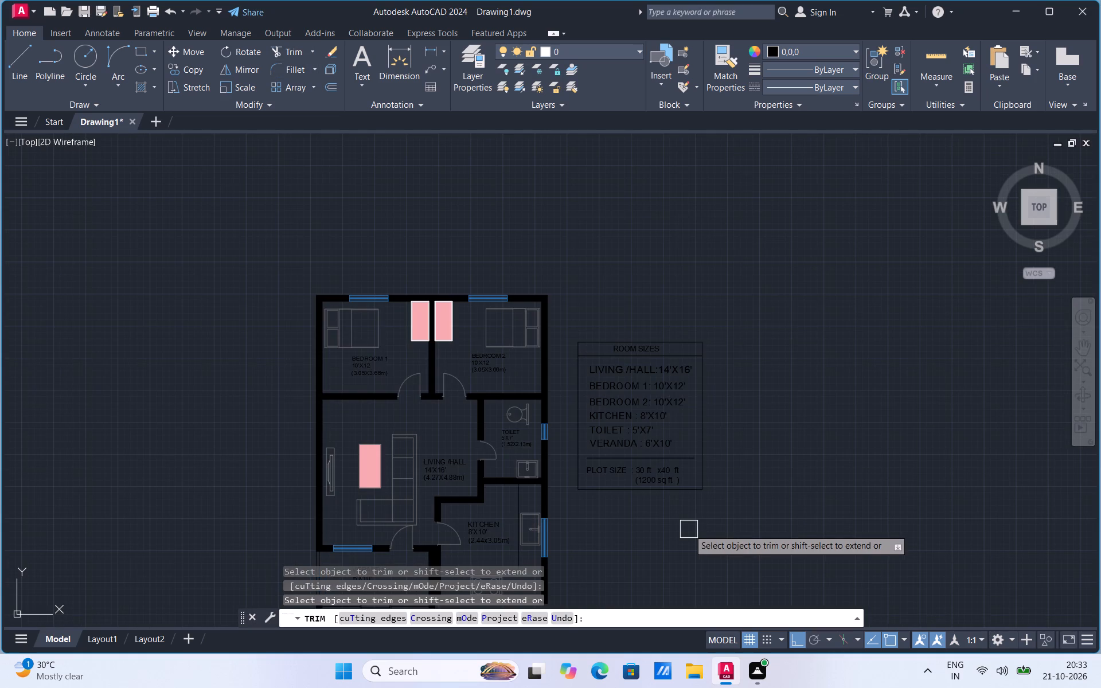
pyautogui.scroll(-2, 584, 417)
pyautogui.scroll(2, 613, 501)
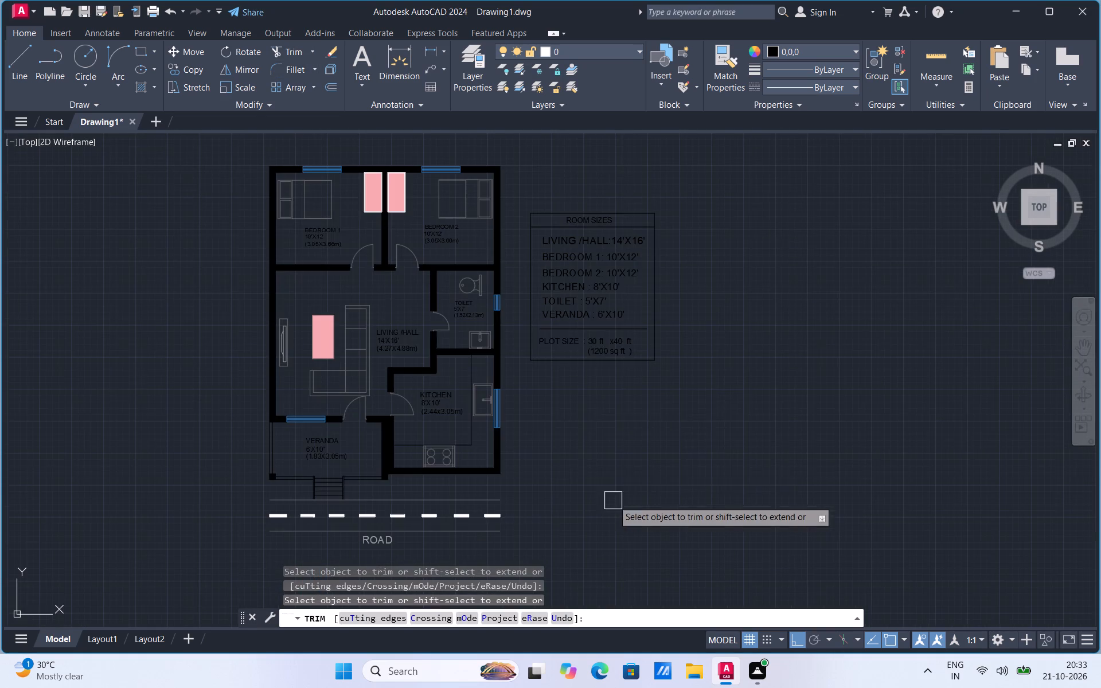
pyautogui.click(17, 84)
pyautogui.scroll(1, 646, 437)
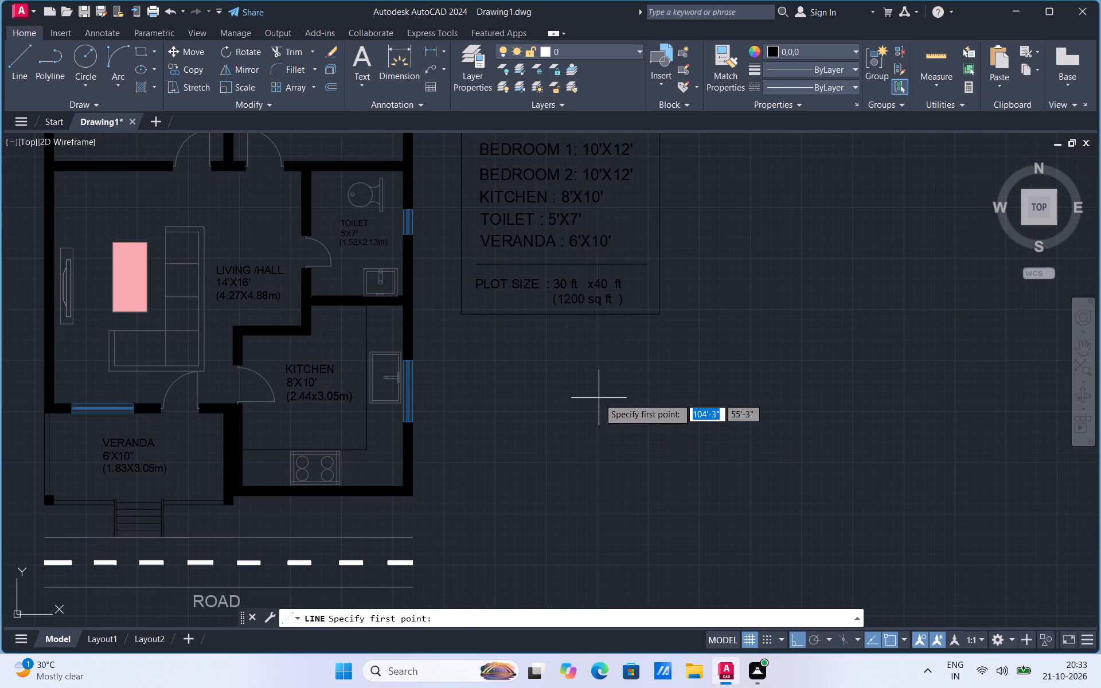
pyautogui.click(599, 397)
pyautogui.scroll(1, 583, 439)
pyautogui.moveTo(801, 640); pyautogui.dragTo(784, 621)
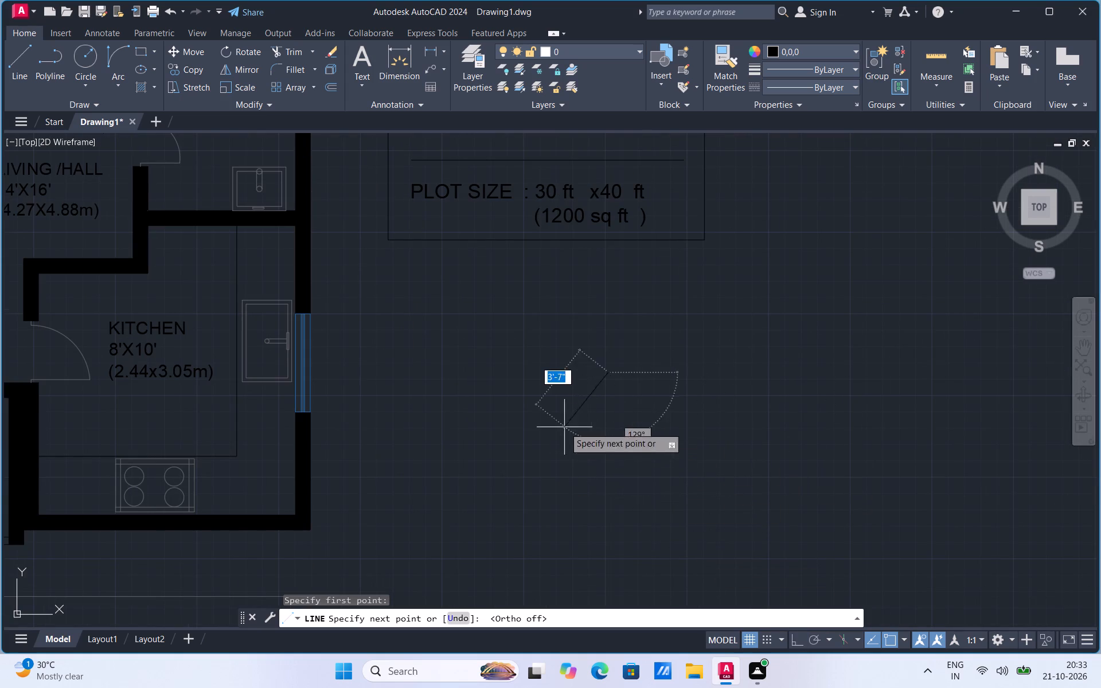
pyautogui.click(591, 428)
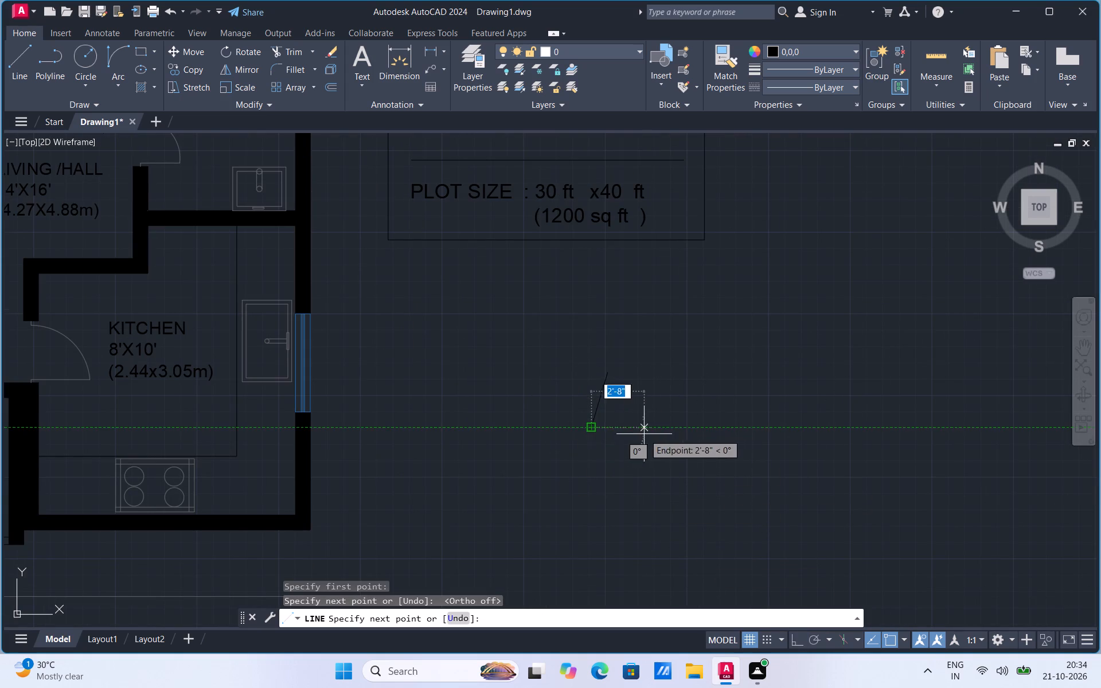
pyautogui.scroll(1, 618, 420)
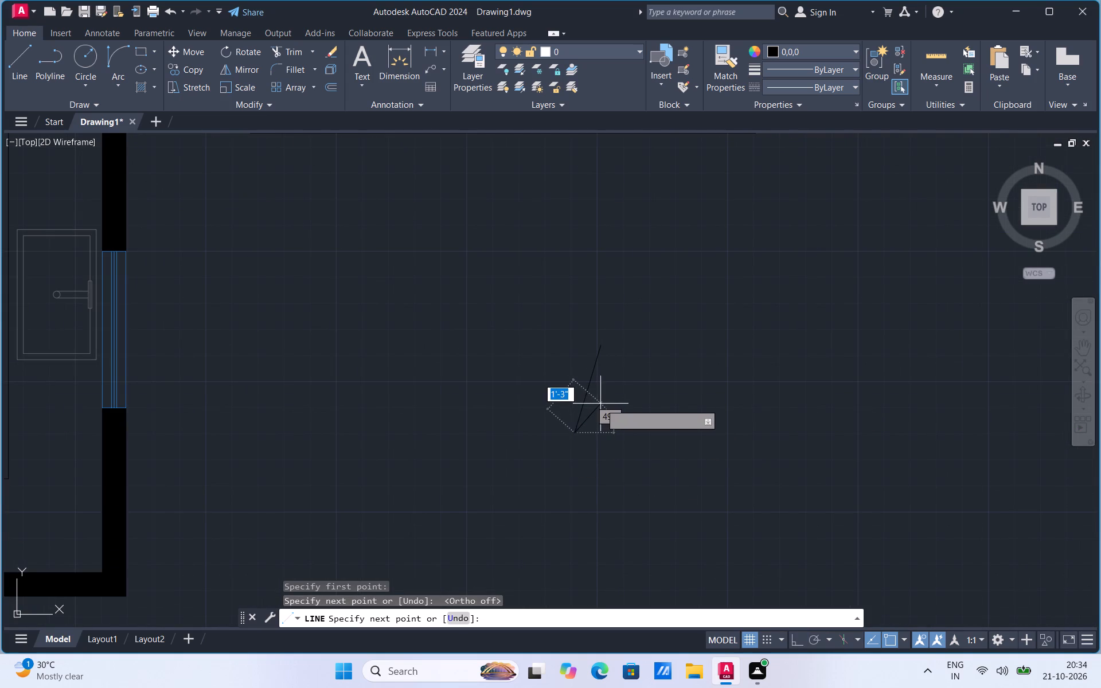
pyautogui.click(600, 403)
pyautogui.click(620, 435)
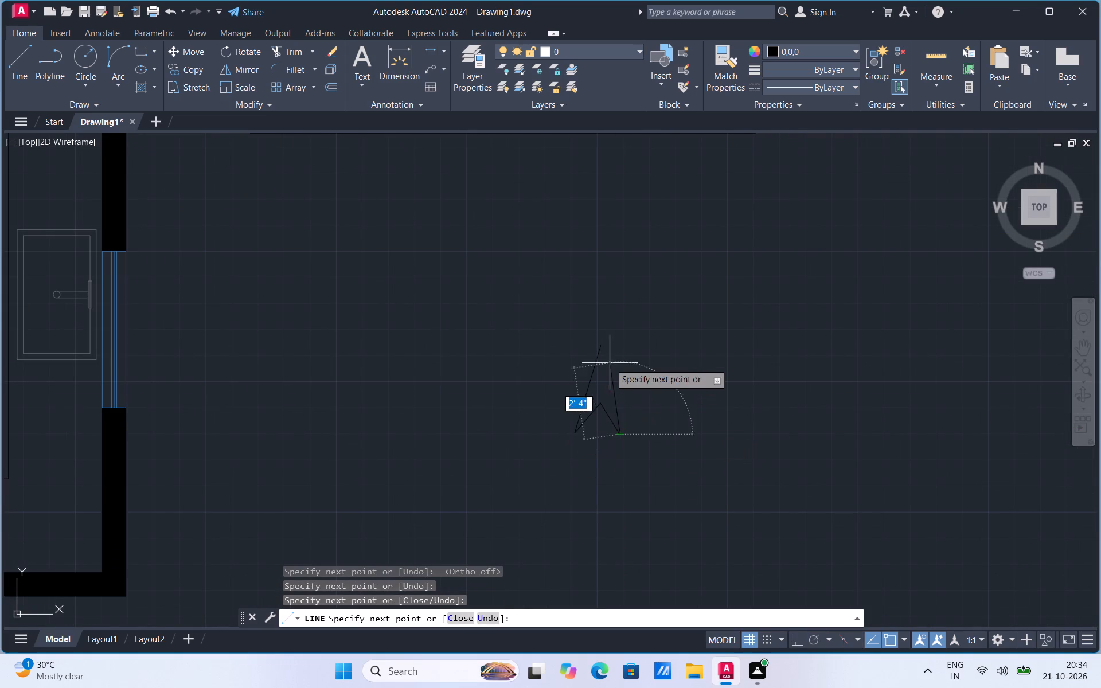
pyautogui.click(600, 351)
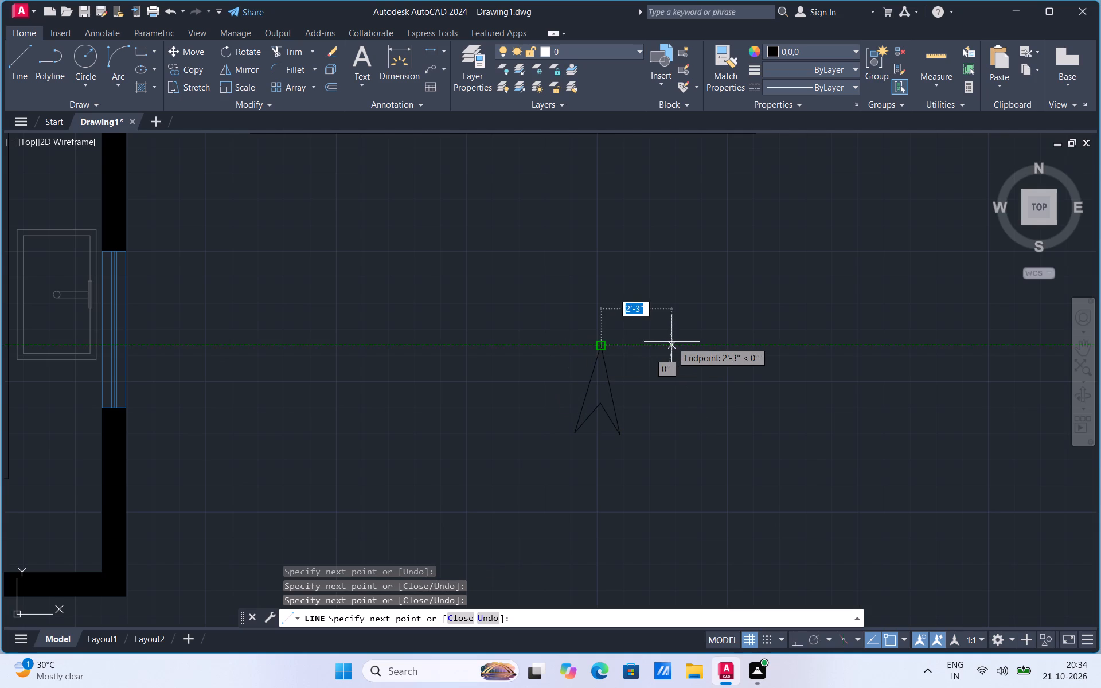
pyautogui.press('Escape')
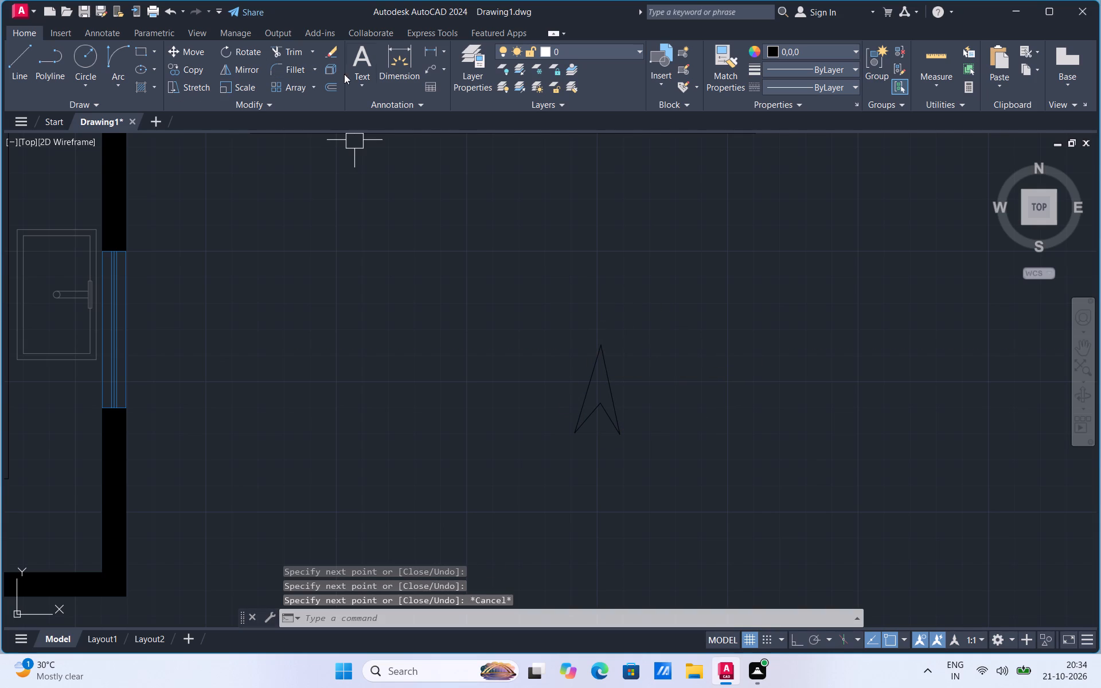
# Add the multiline text "N" northwest of the new arrowhead.
pyautogui.click(359, 80)
pyautogui.click(364, 110)
pyautogui.click(443, 233)
pyautogui.click(508, 261)
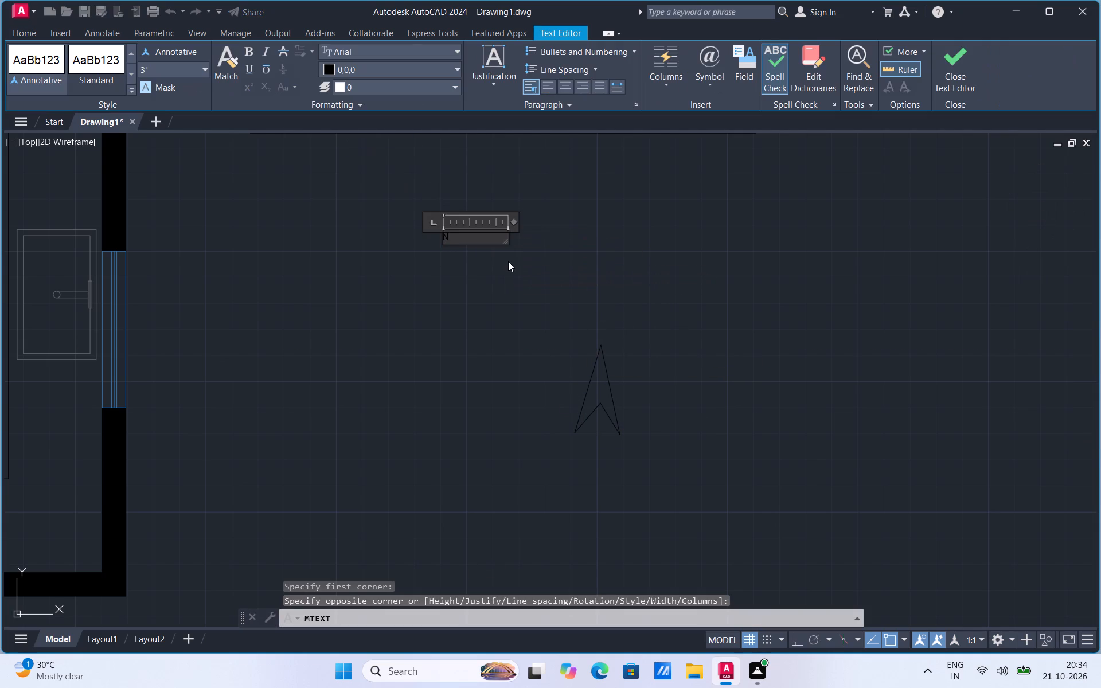
pyautogui.click(433, 302)
# Scale the "N" label up by eye to suit the size of the north arrow.
pyautogui.click(446, 237)
pyautogui.rightClick(446, 237)
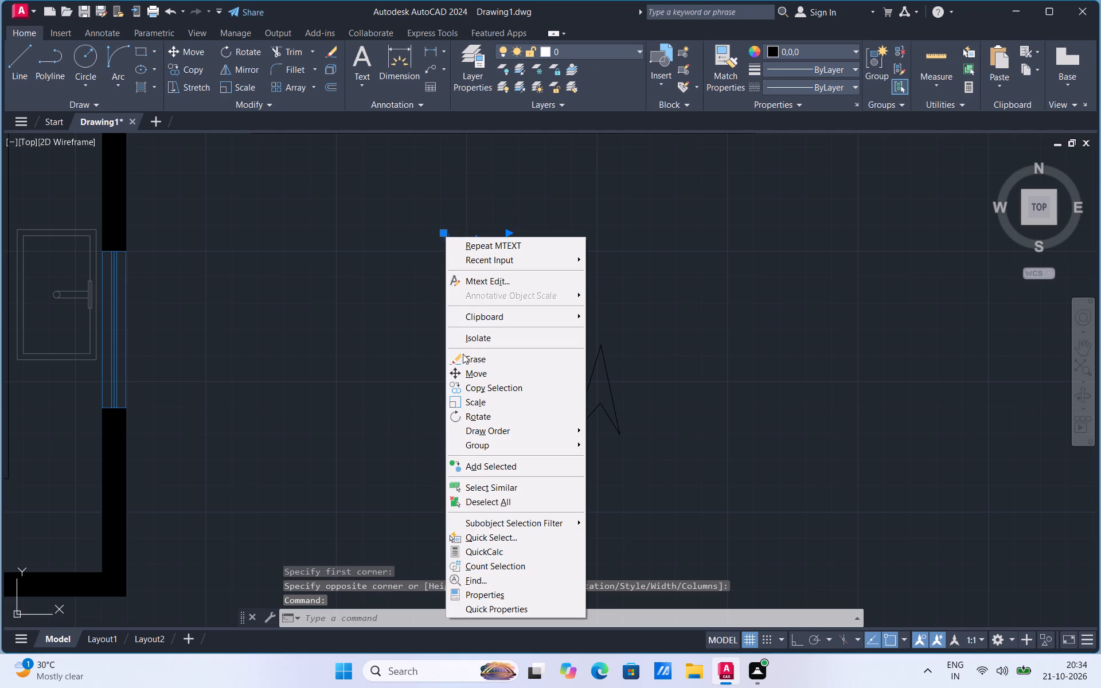
pyautogui.moveTo(471, 400); pyautogui.dragTo(466, 397)
pyautogui.click(456, 241)
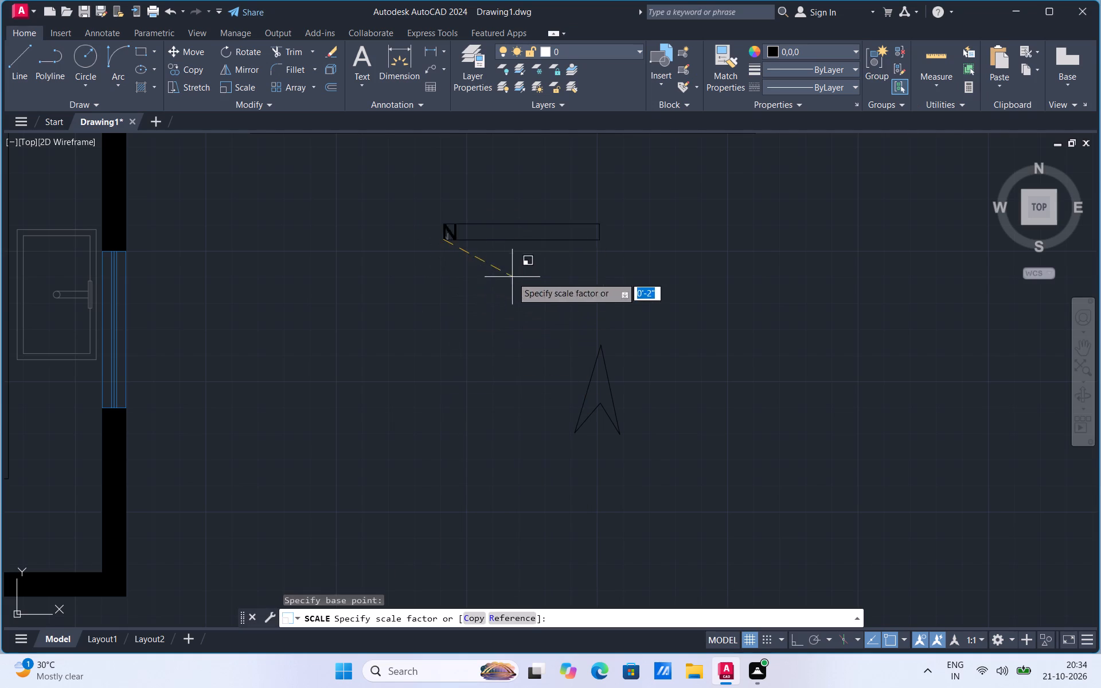
pyautogui.click(589, 310)
# Move the "N" label to just above the tip of the north arrow.
pyautogui.click(464, 217)
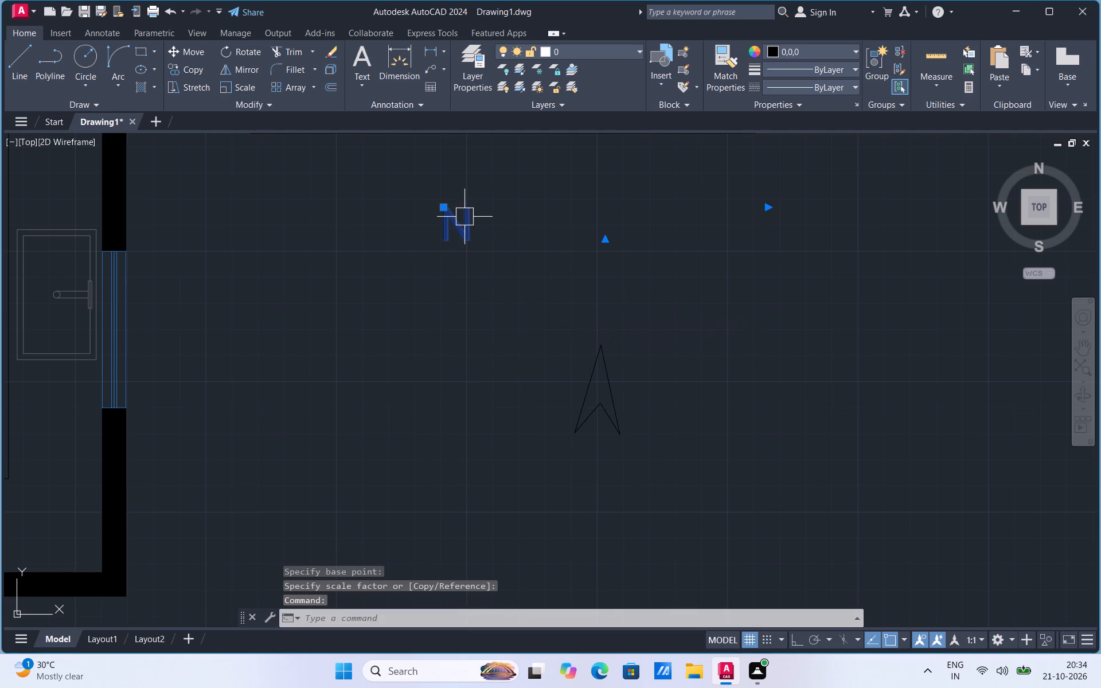
pyautogui.rightClick(464, 217)
pyautogui.click(515, 354)
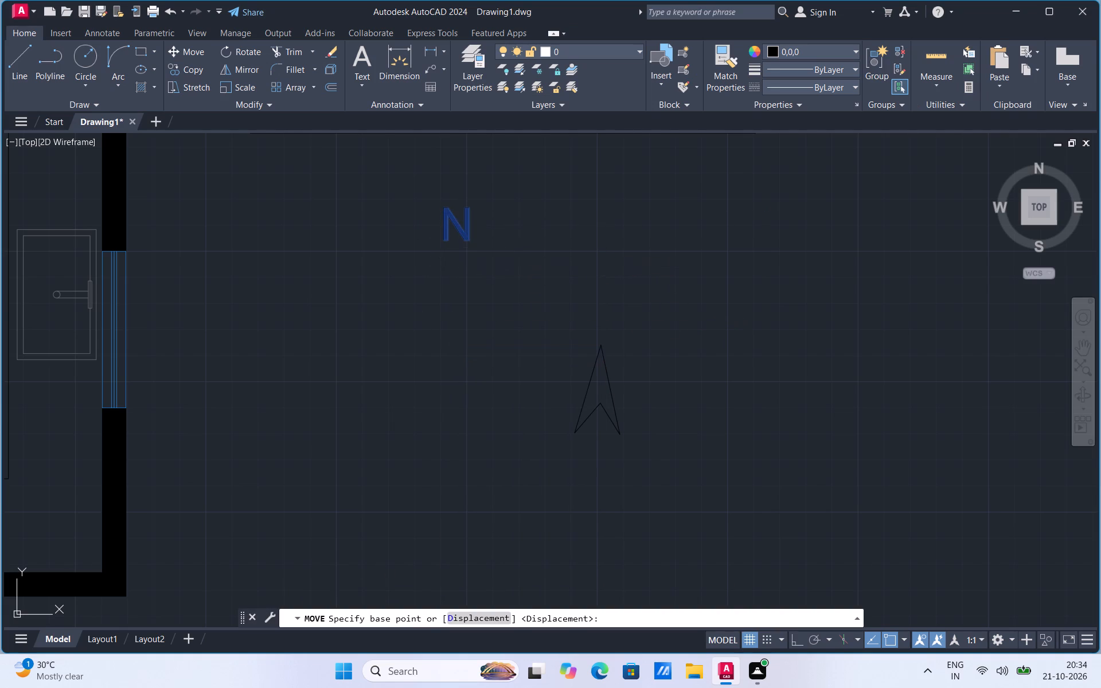
pyautogui.click(465, 239)
pyautogui.click(611, 336)
# Add a linear dimension across the full outer width of the house, placed just above the bedrooms' north wall.
pyautogui.scroll(-2, 710, 408)
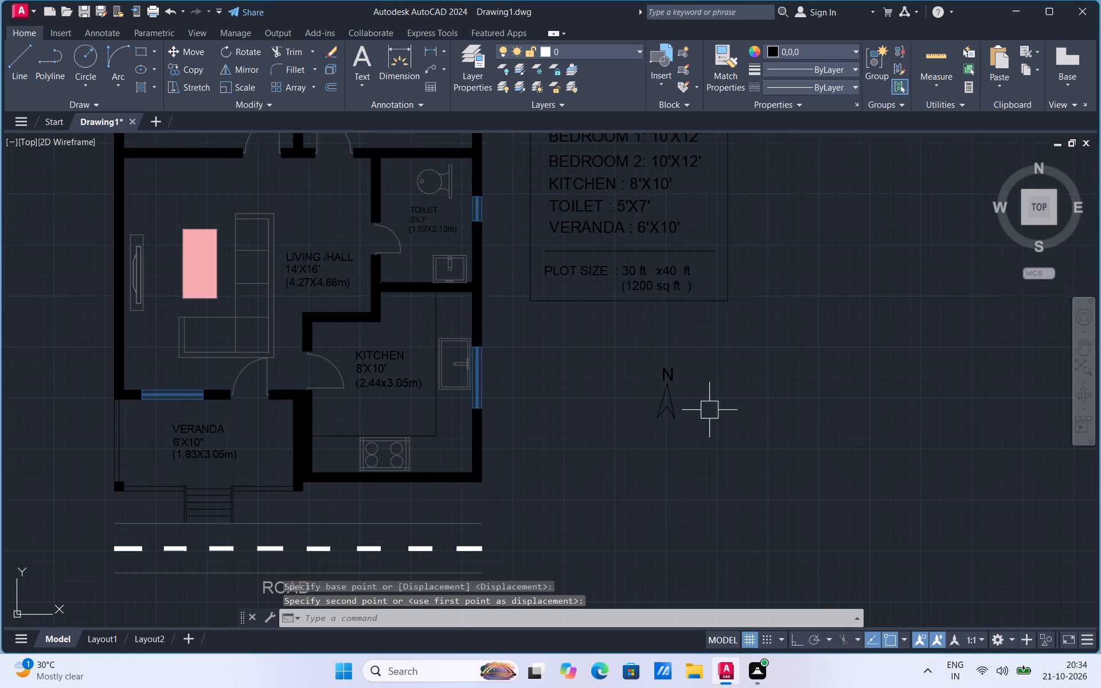
pyautogui.scroll(-1, 721, 450)
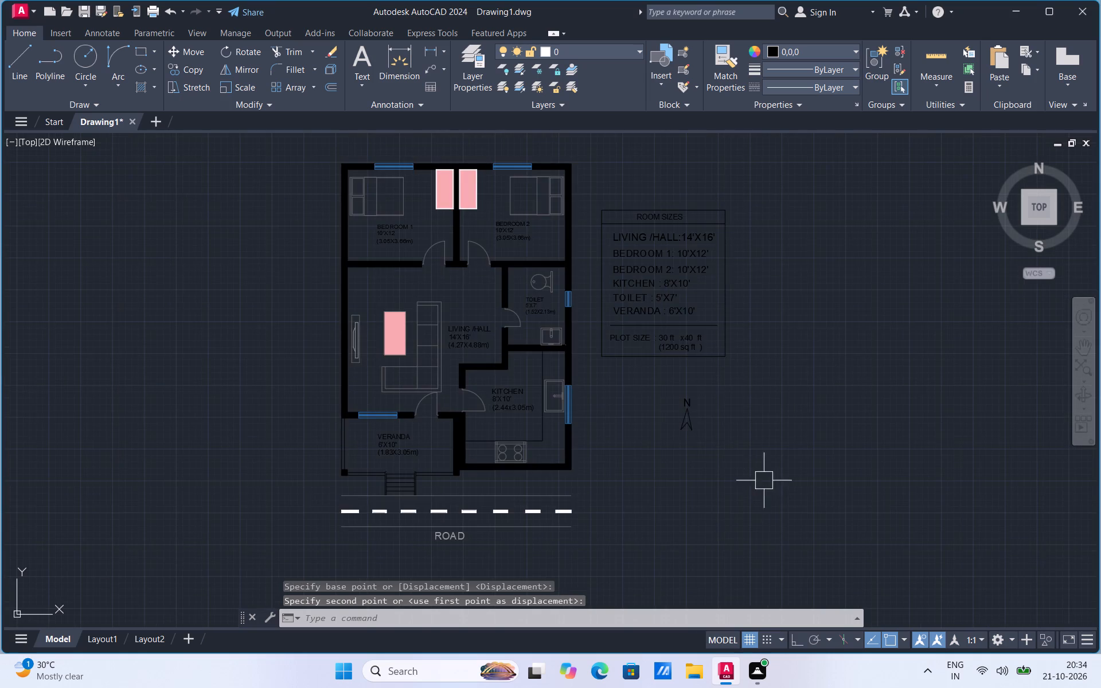
pyautogui.scroll(-2, 764, 463)
pyautogui.scroll(2, 678, 511)
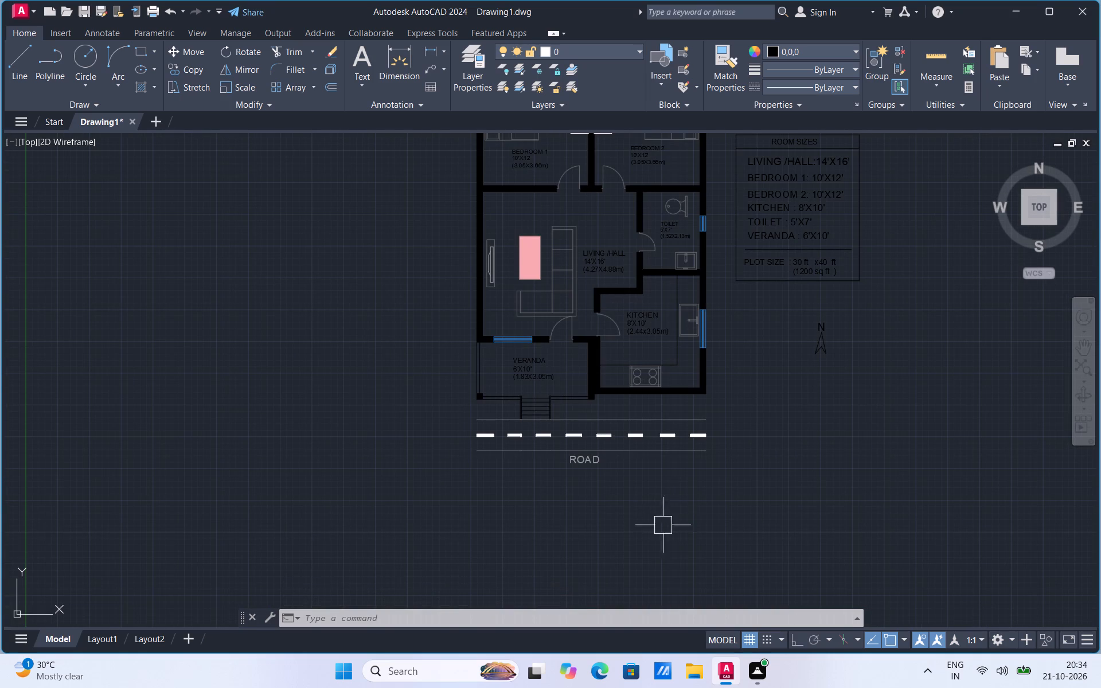
pyautogui.scroll(-1, 571, 541)
pyautogui.scroll(2, 583, 218)
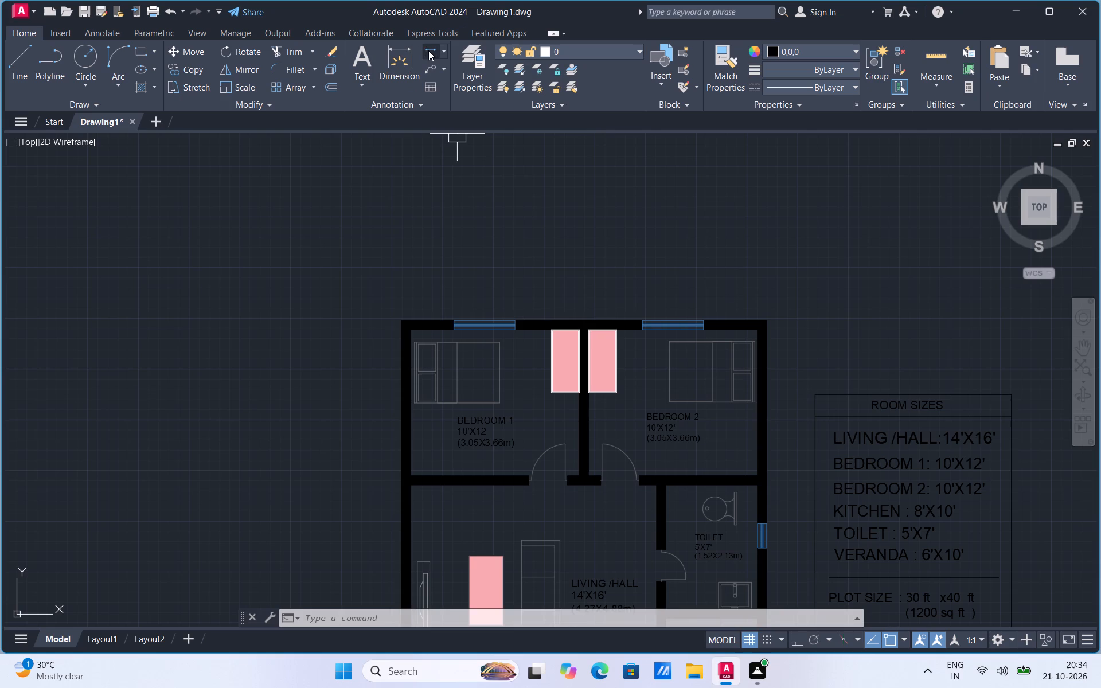
pyautogui.click(428, 50)
pyautogui.click(399, 320)
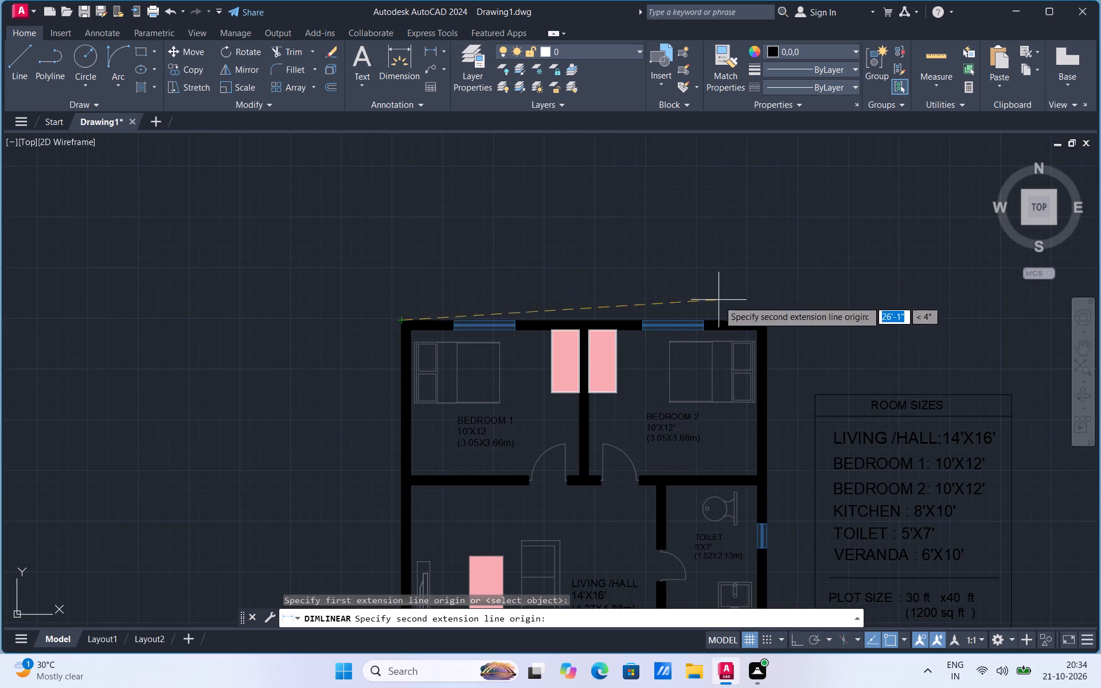
pyautogui.click(770, 322)
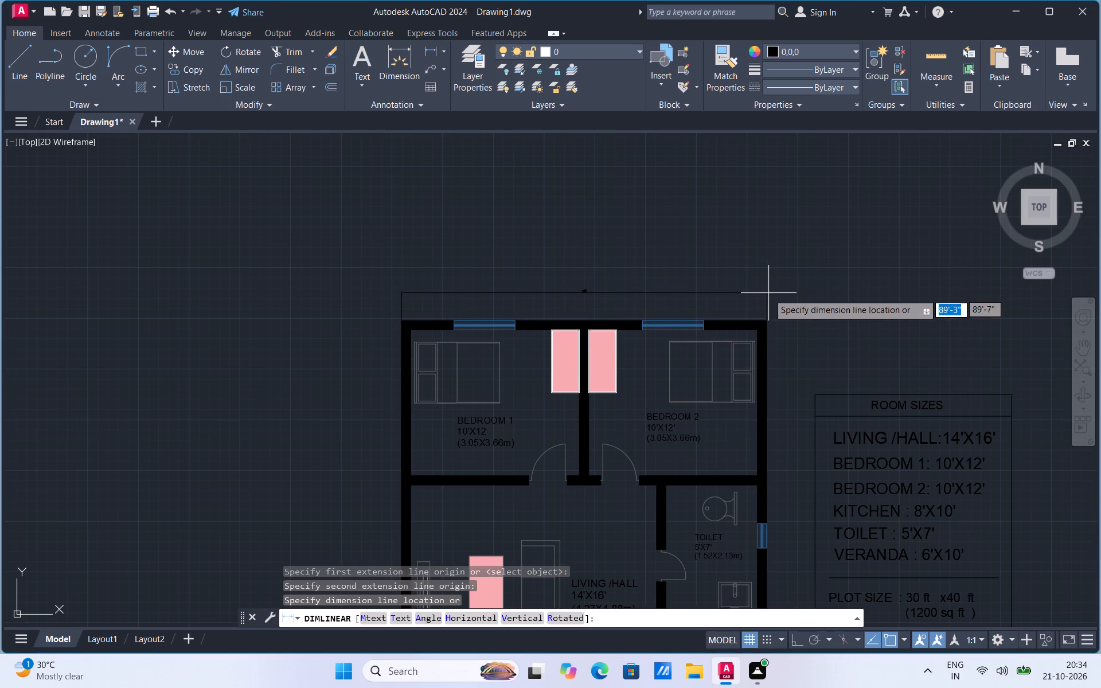
pyautogui.click(768, 300)
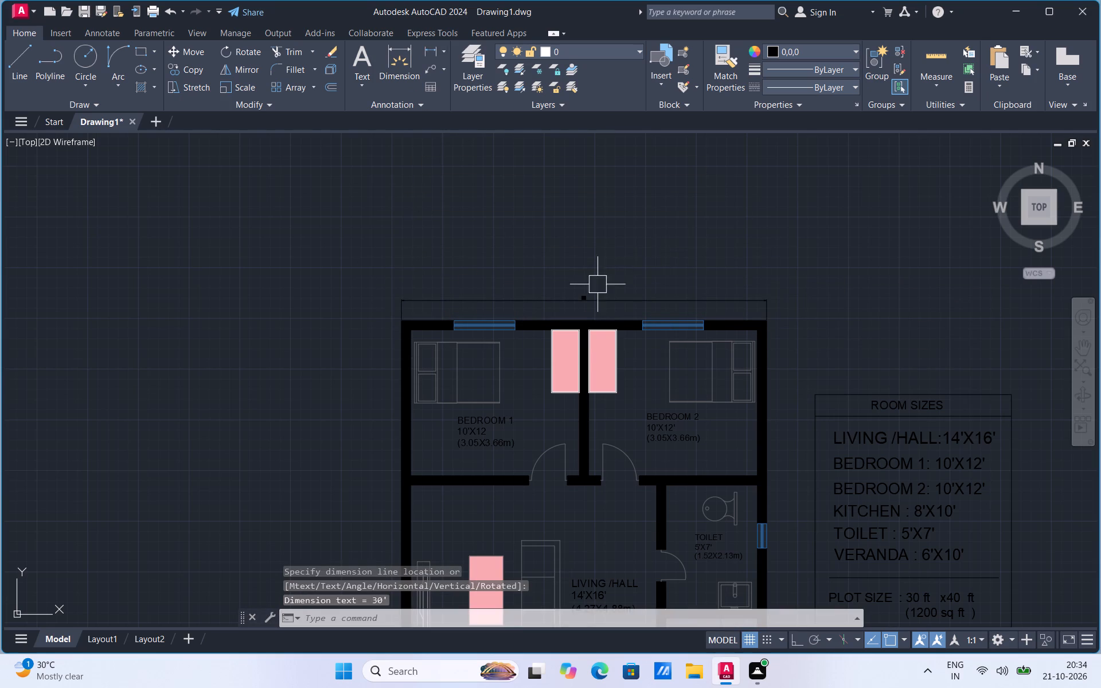
pyautogui.scroll(3, 596, 286)
pyautogui.scroll(-2, 627, 238)
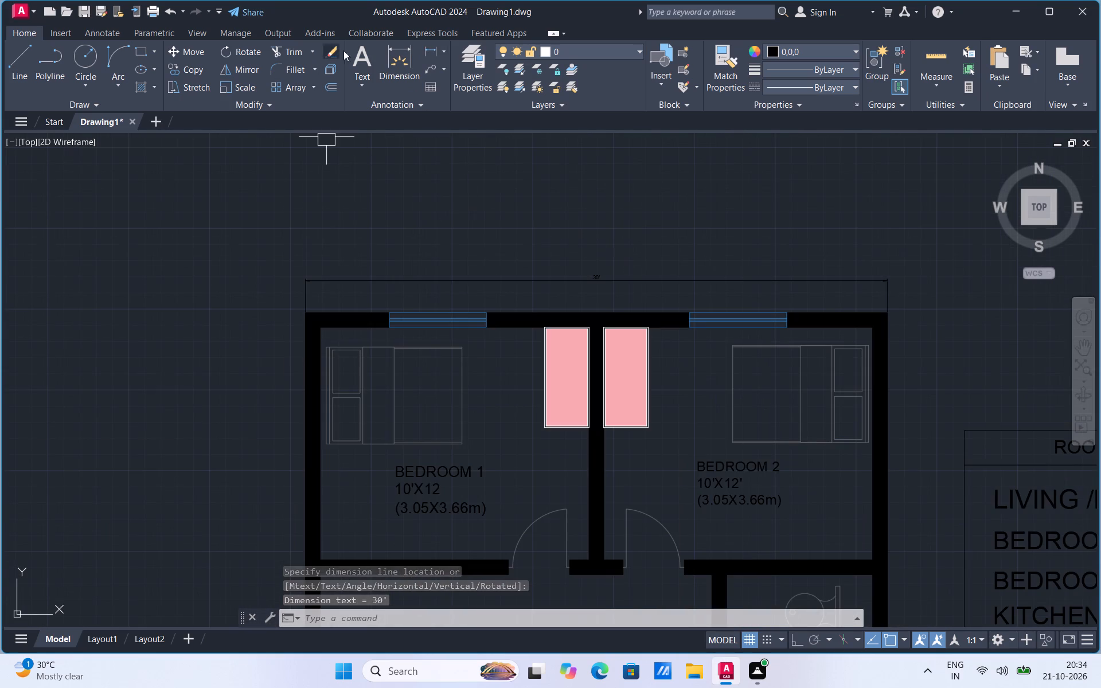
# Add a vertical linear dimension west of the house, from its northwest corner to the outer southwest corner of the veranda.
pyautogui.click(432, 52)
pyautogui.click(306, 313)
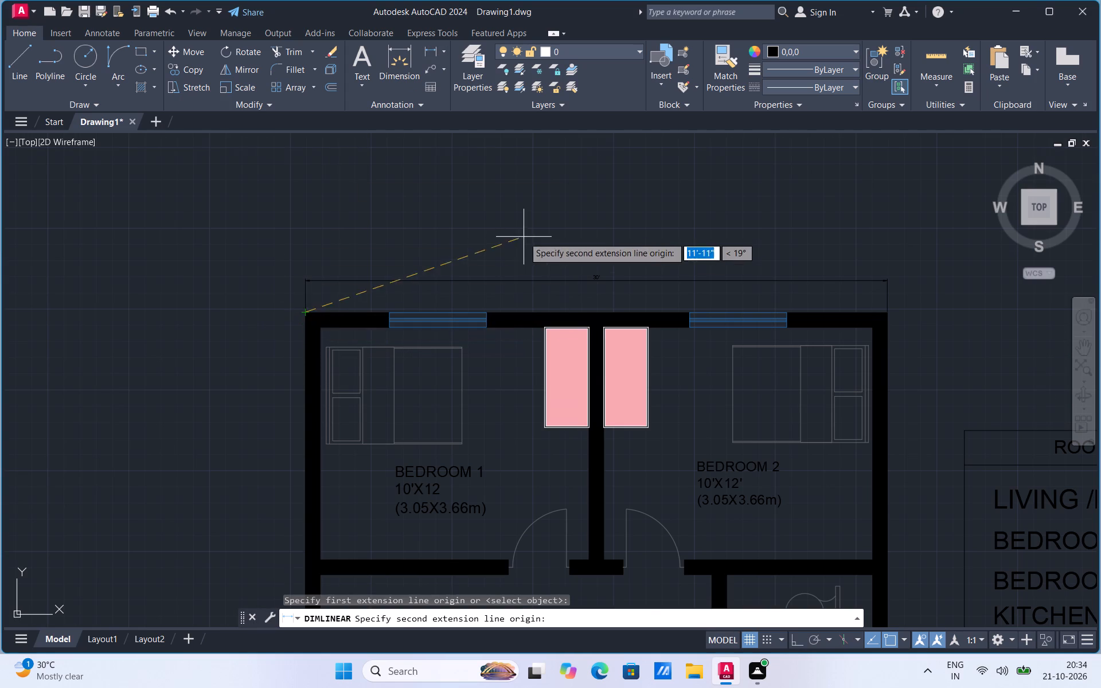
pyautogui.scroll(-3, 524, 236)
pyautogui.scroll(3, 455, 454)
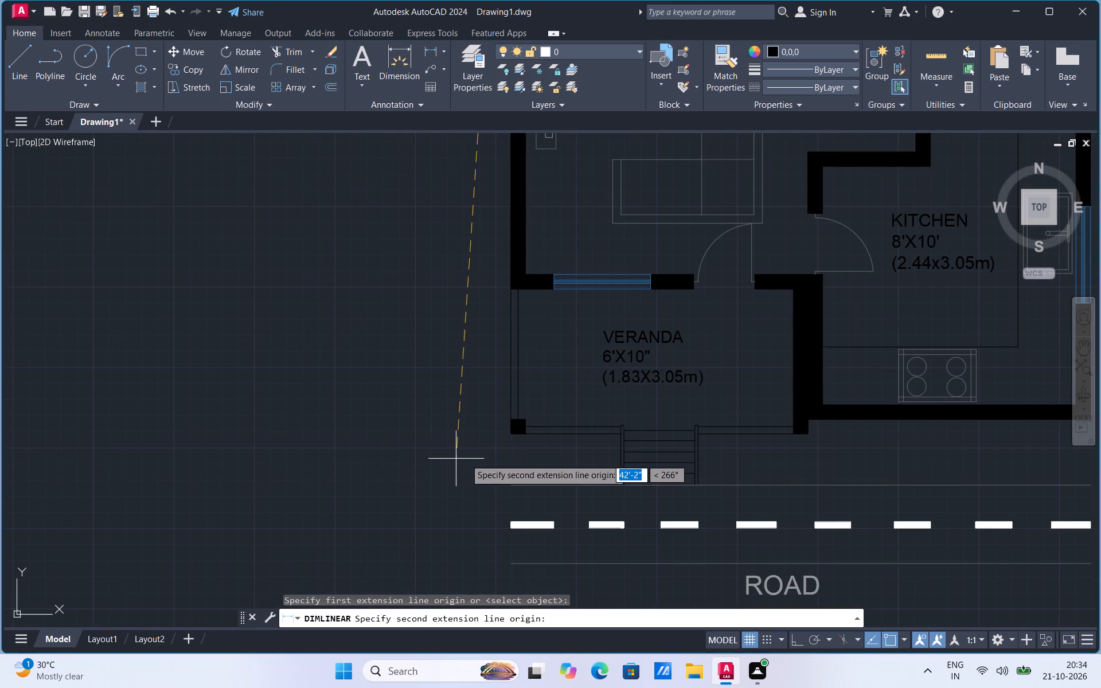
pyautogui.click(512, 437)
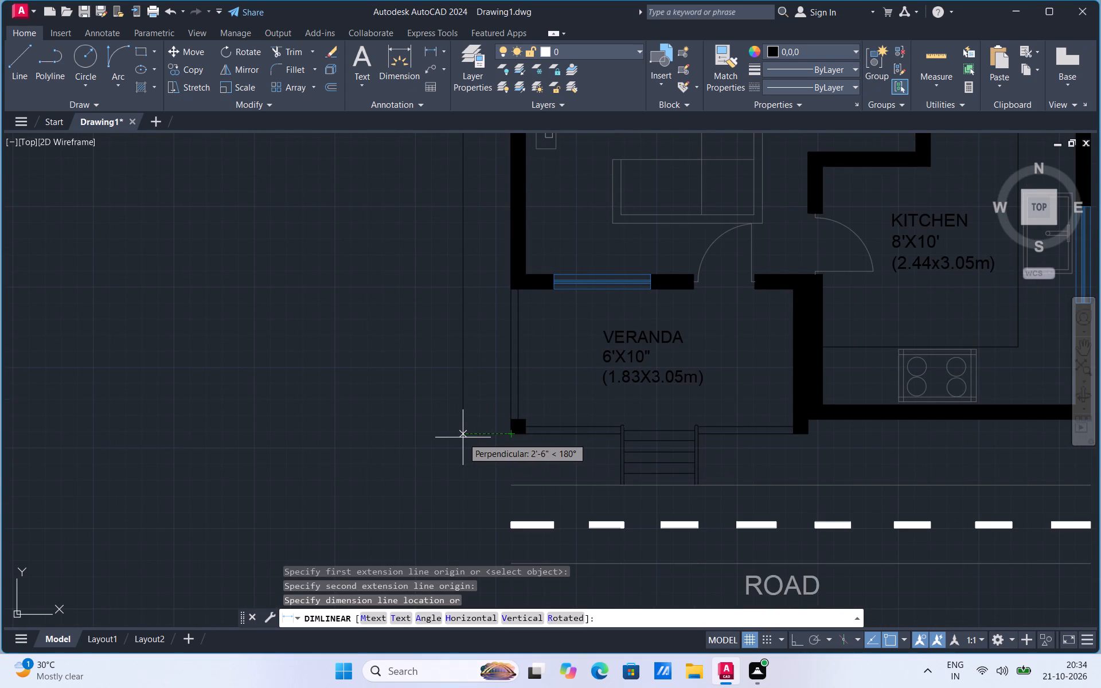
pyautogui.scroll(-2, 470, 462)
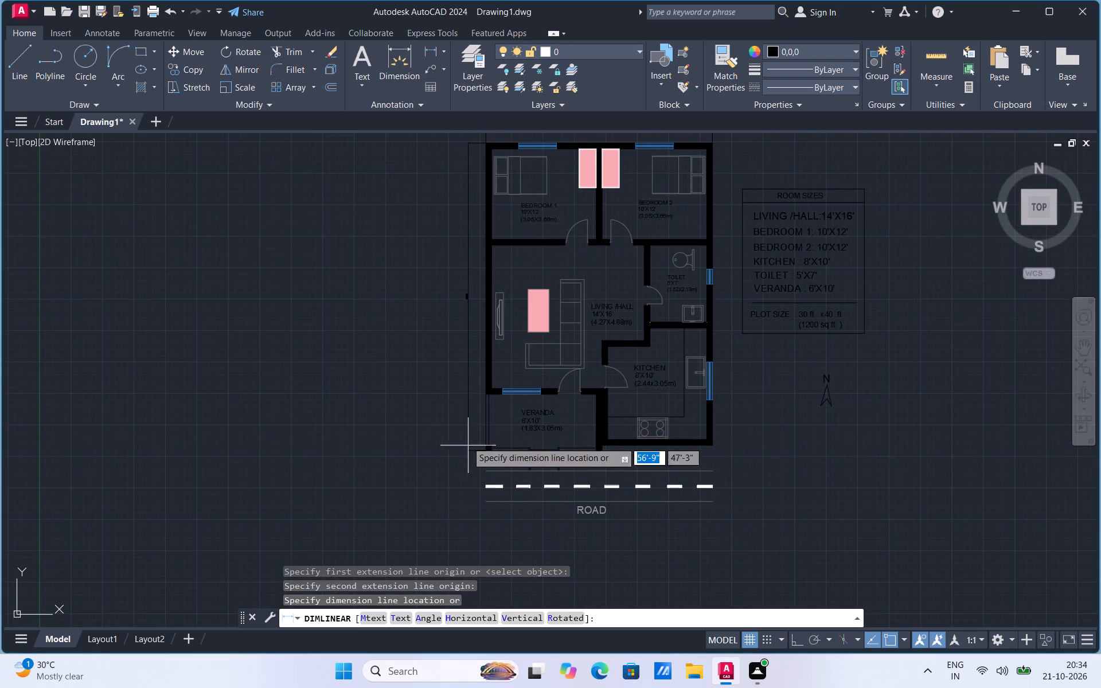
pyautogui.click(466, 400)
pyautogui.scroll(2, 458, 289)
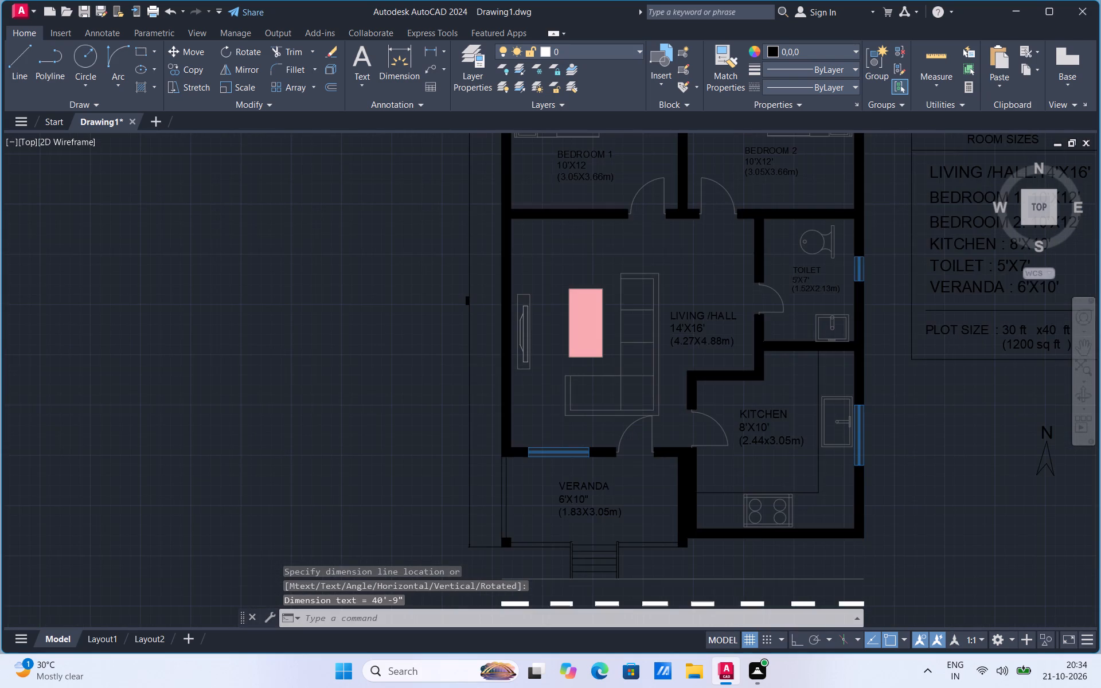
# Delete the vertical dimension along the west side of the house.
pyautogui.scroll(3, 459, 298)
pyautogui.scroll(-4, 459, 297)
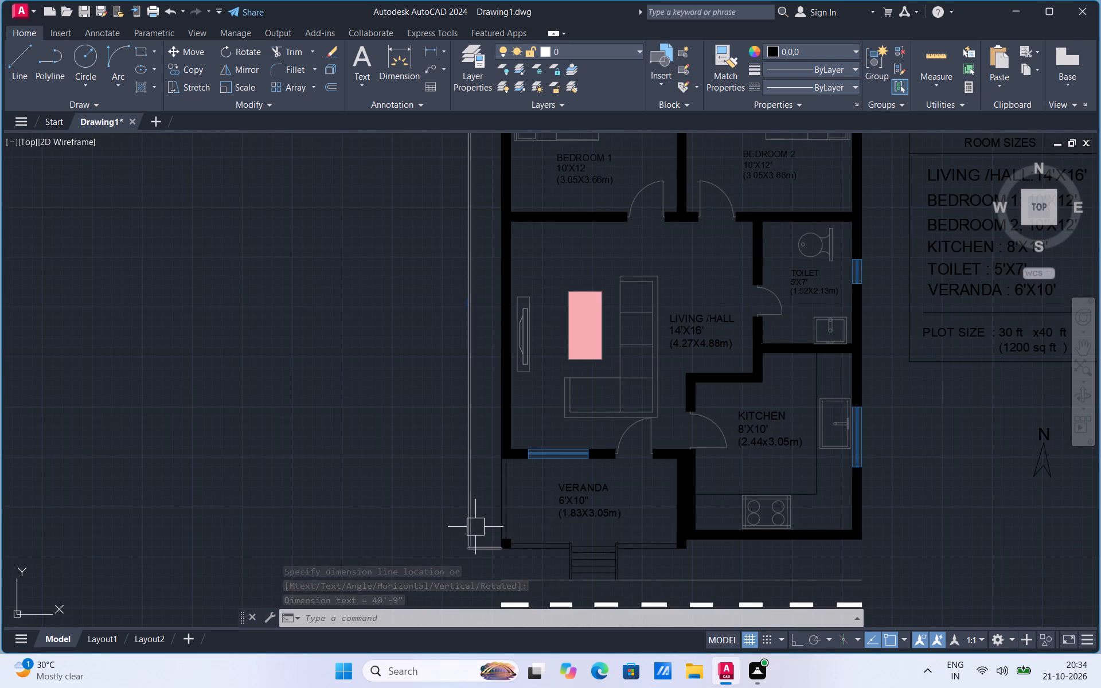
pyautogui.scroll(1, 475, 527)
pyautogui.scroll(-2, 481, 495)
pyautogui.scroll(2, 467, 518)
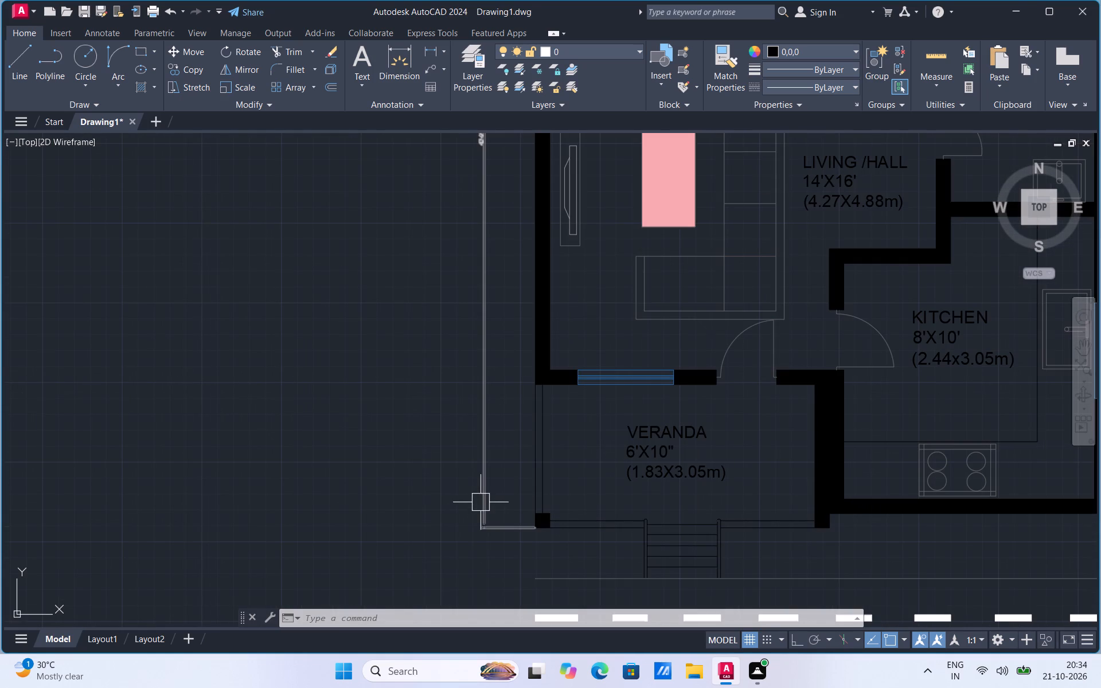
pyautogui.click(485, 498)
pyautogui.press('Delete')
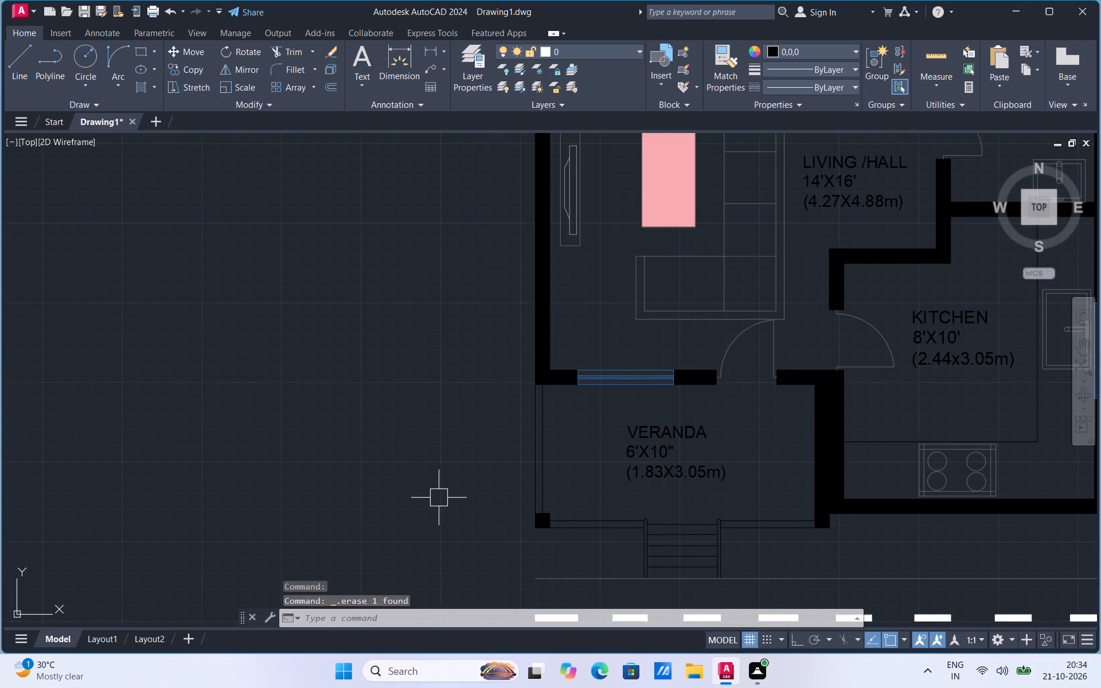
# Add a linear dimension just west of the house, from the upper corner of the veranda's southwest post to the house's northwest corner.
pyautogui.click(425, 50)
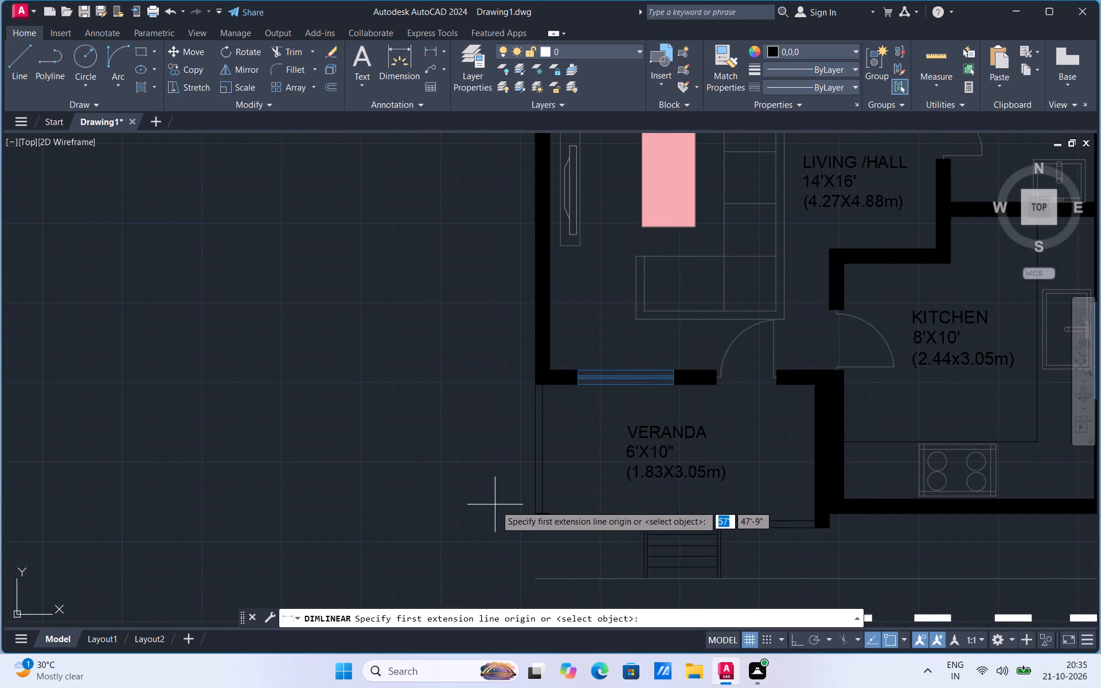
pyautogui.click(534, 515)
pyautogui.scroll(-3, 534, 516)
pyautogui.scroll(2, 536, 330)
pyautogui.click(532, 320)
pyautogui.click(506, 335)
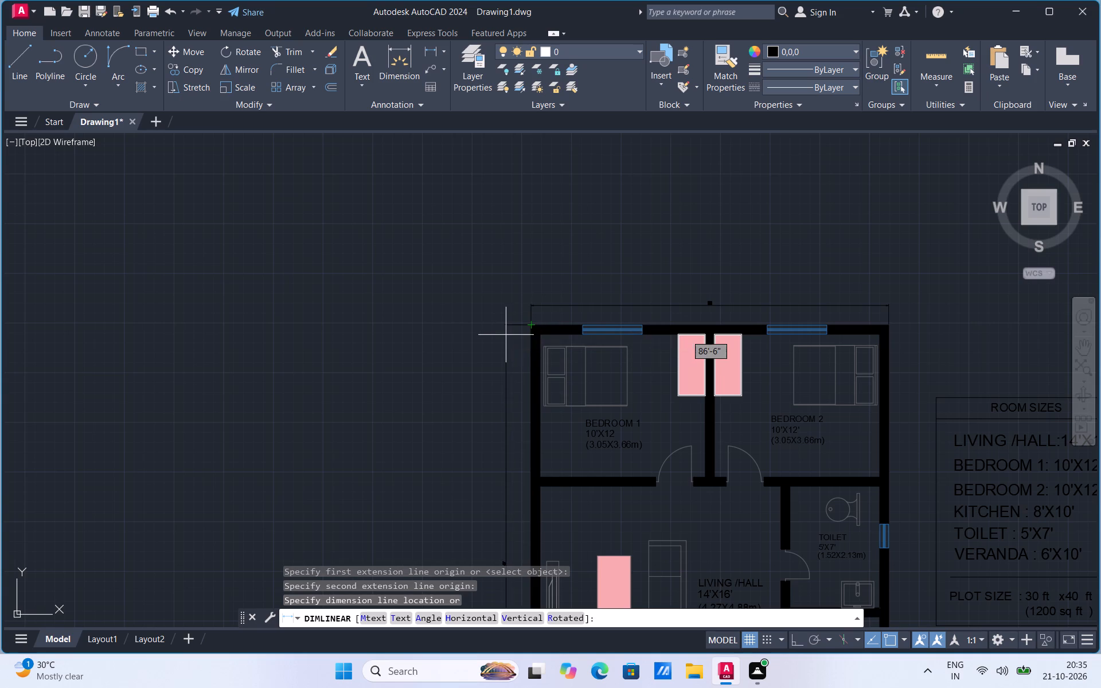
# Add the multiline text "30 FT (9.14m)" above the overall width dimension north of the bedrooms.
pyautogui.click(360, 86)
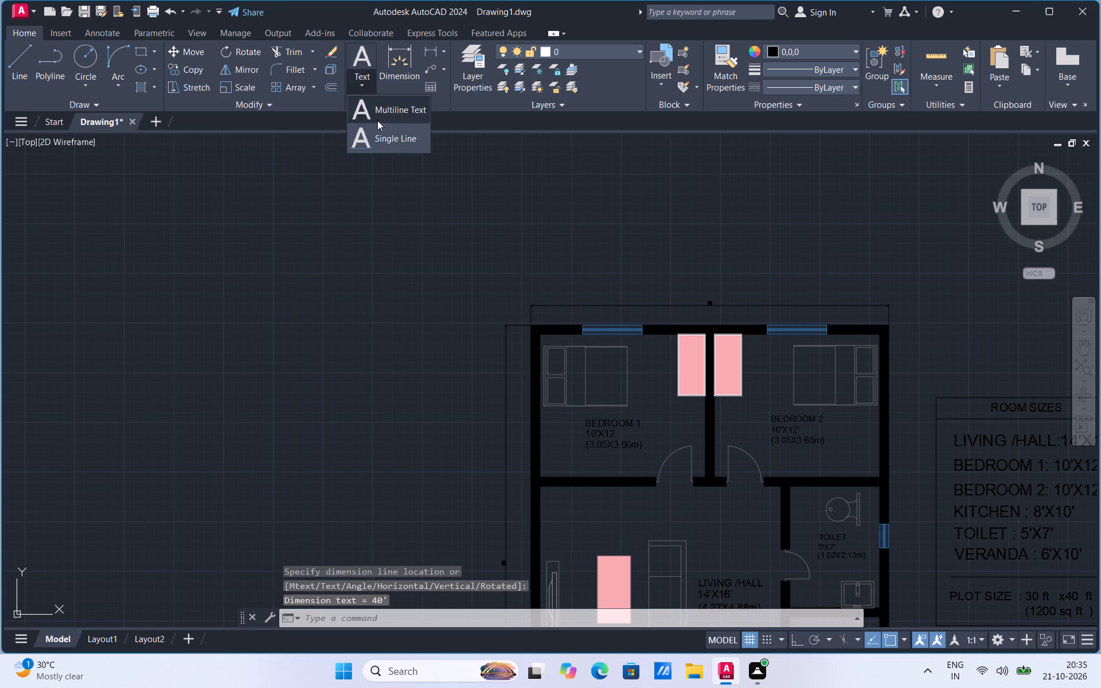
pyautogui.click(379, 105)
pyautogui.scroll(1, 684, 250)
pyautogui.click(637, 295)
pyautogui.moveTo(762, 303); pyautogui.dragTo(762, 310)
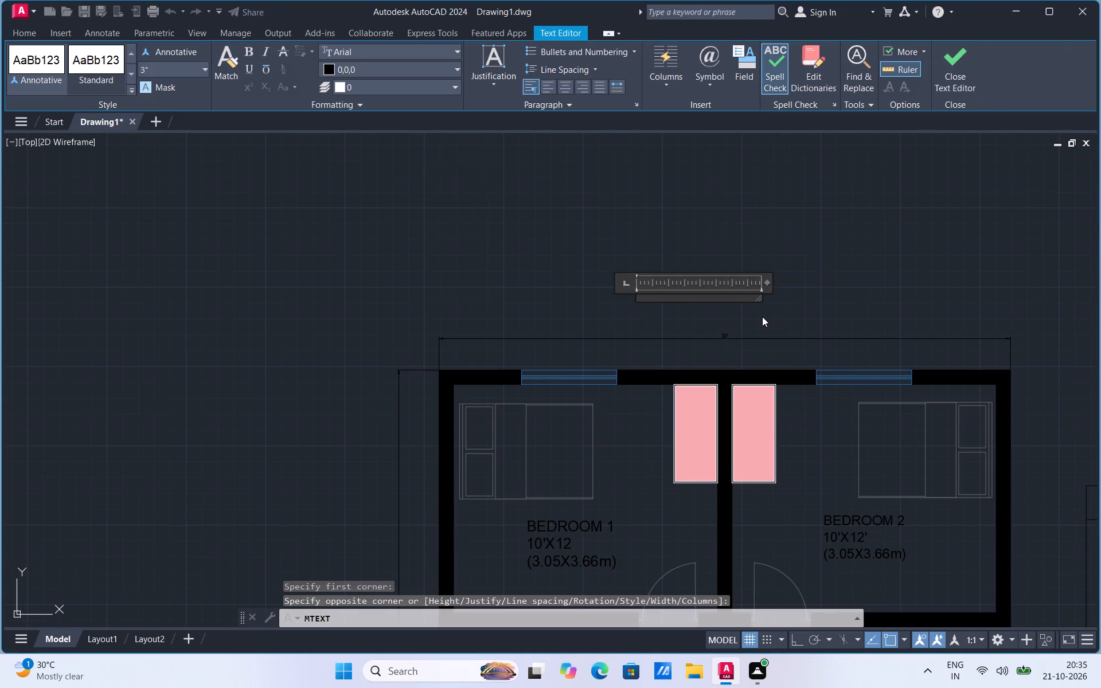
pyautogui.write('30')
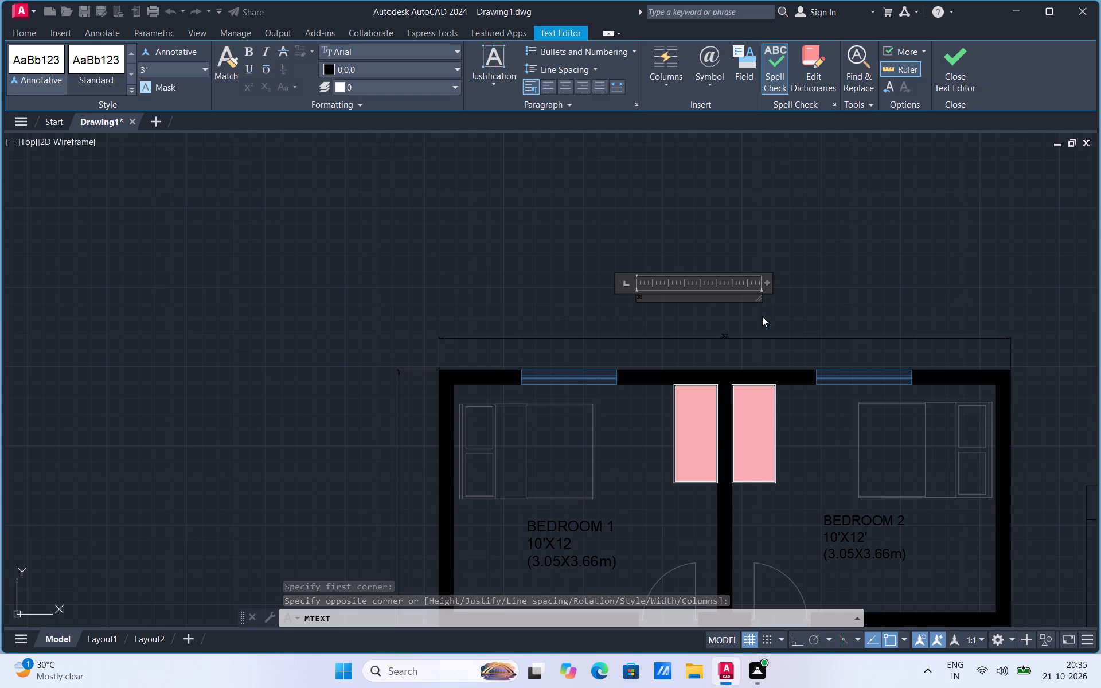
pyautogui.press('f')
pyautogui.press('BackSpace')
pyautogui.press('space')
pyautogui.write('FT')
pyautogui.scroll(2, 762, 316)
pyautogui.scroll(1, 470, 256)
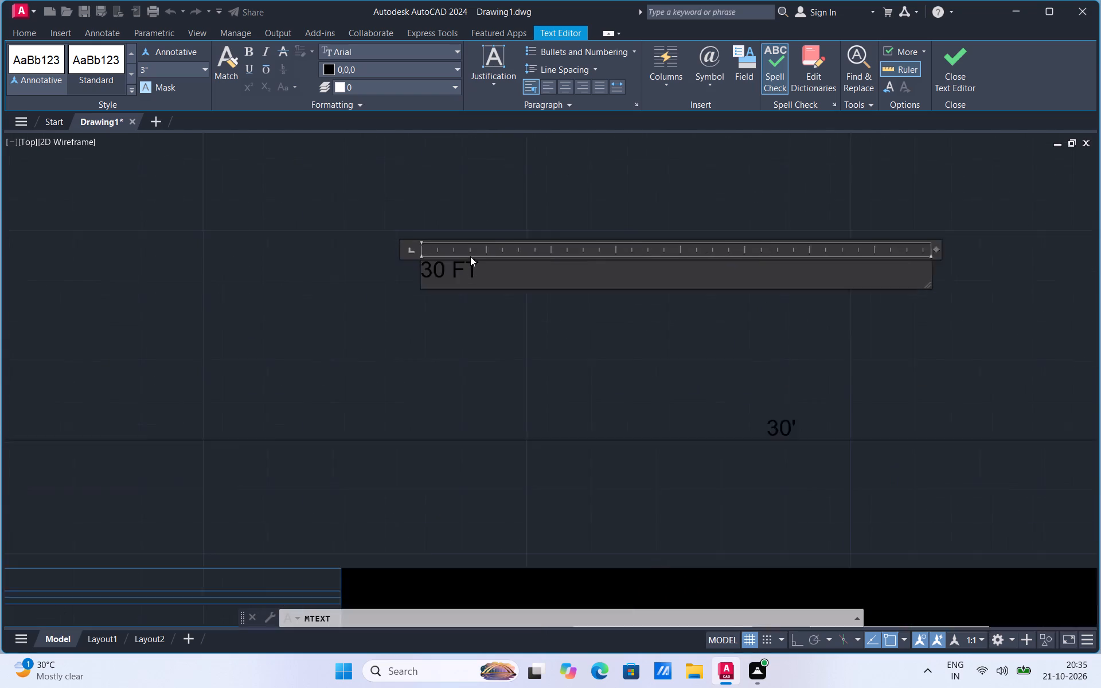
pyautogui.scroll(1, 470, 256)
pyautogui.press('space')
pyautogui.press('space')
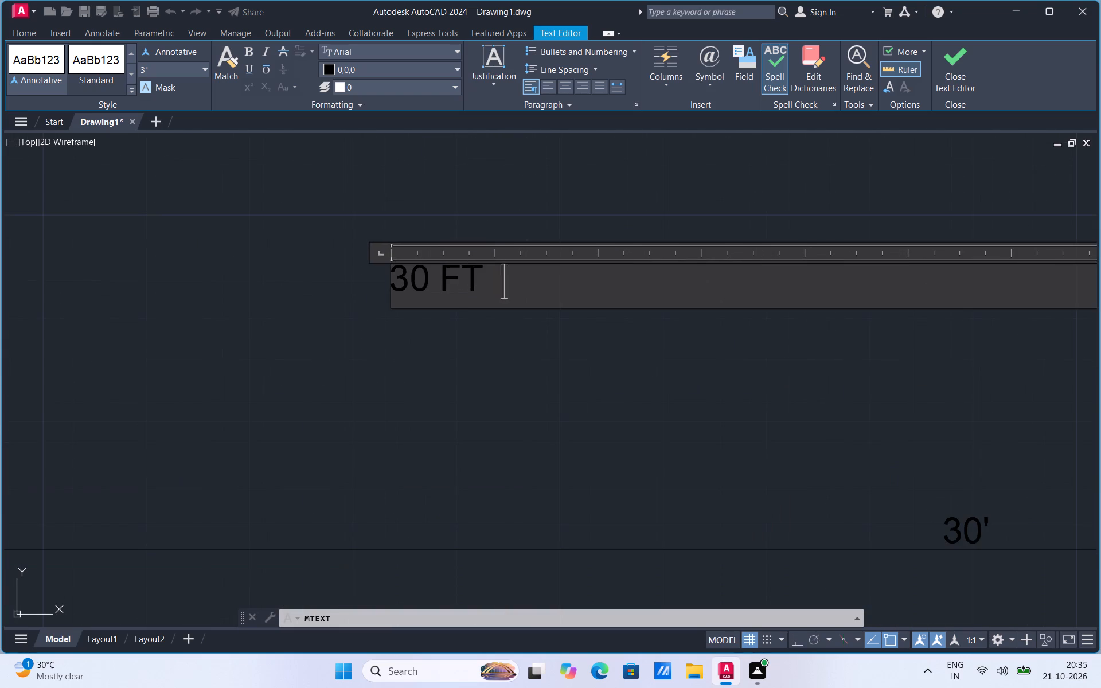
pyautogui.write('9.14')
pyautogui.press('m')
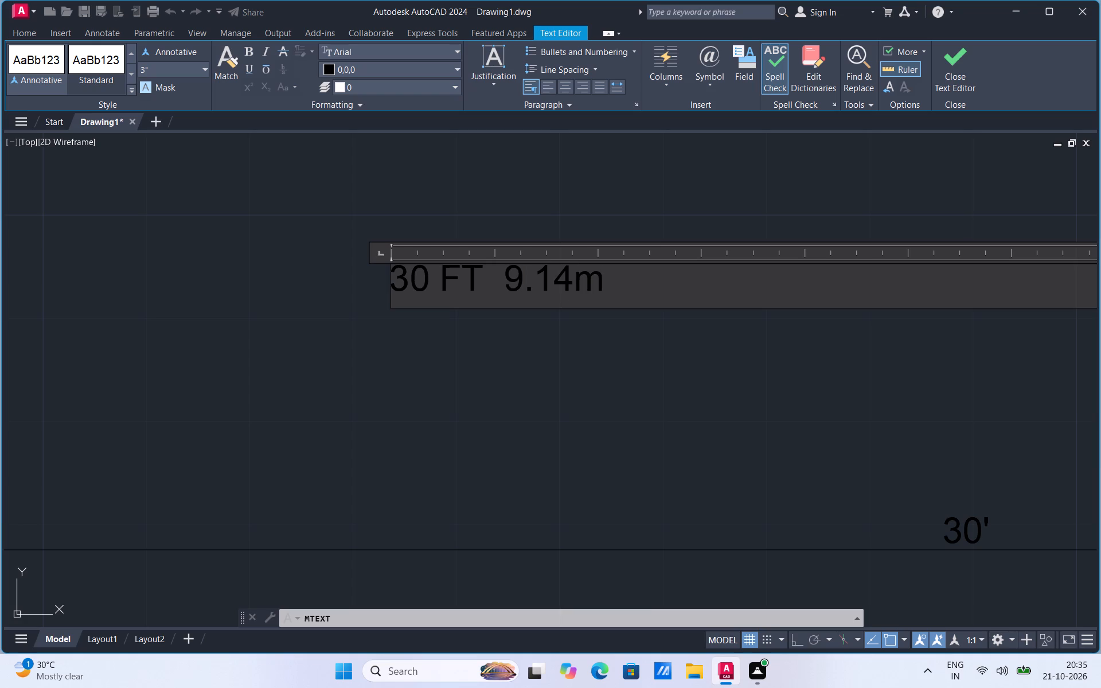
pyautogui.hotkey('shift', ')')
pyautogui.click(512, 269)
pyautogui.hotkey('shift', '(')
pyautogui.click(464, 362)
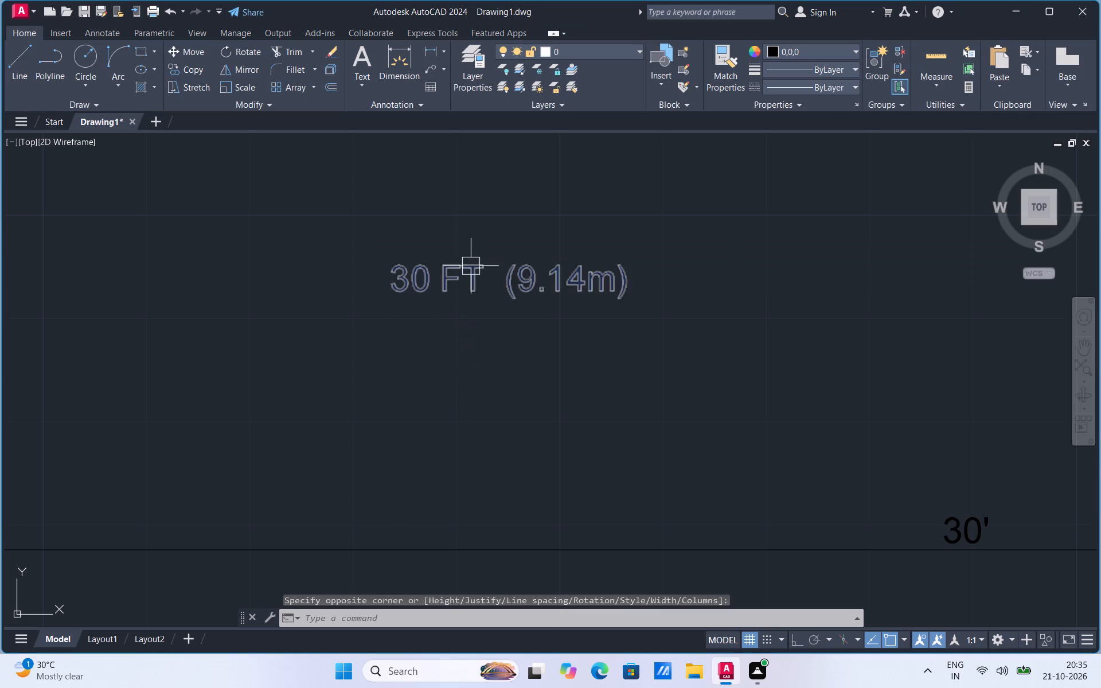
# Change "FT" to lowercase "ft" in the new width label so it reads "30 ft (9.14m)".
pyautogui.doubleClick(471, 265)
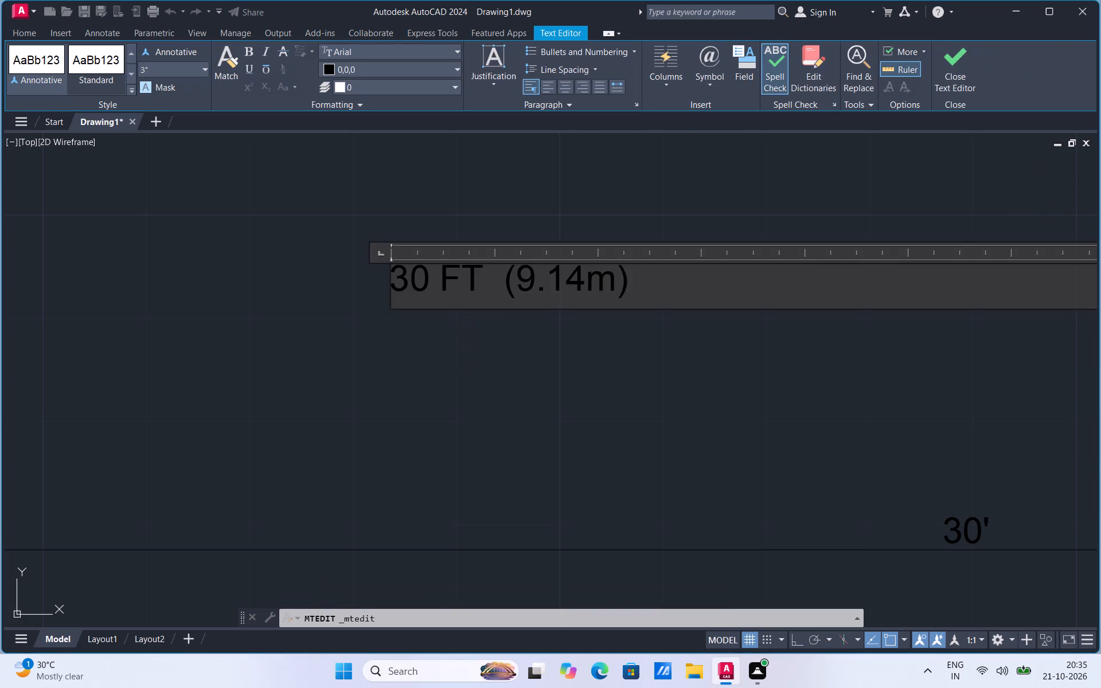
pyautogui.click(478, 275)
pyautogui.press('BackSpace')
pyautogui.press('BackSpace')
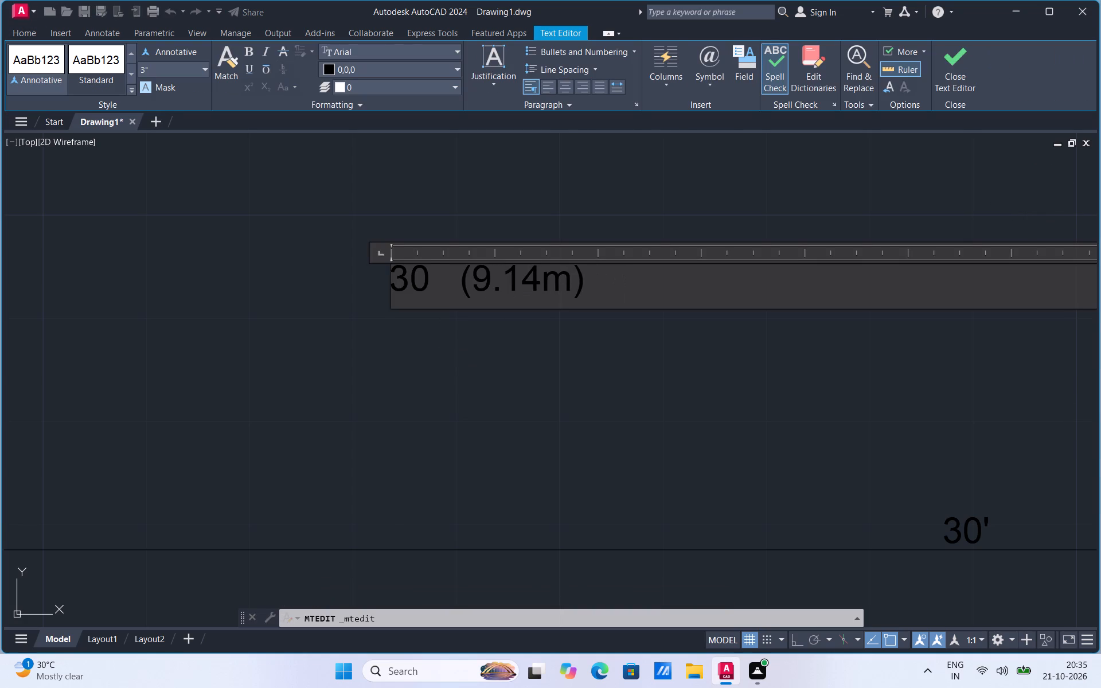
pyautogui.write('ft')
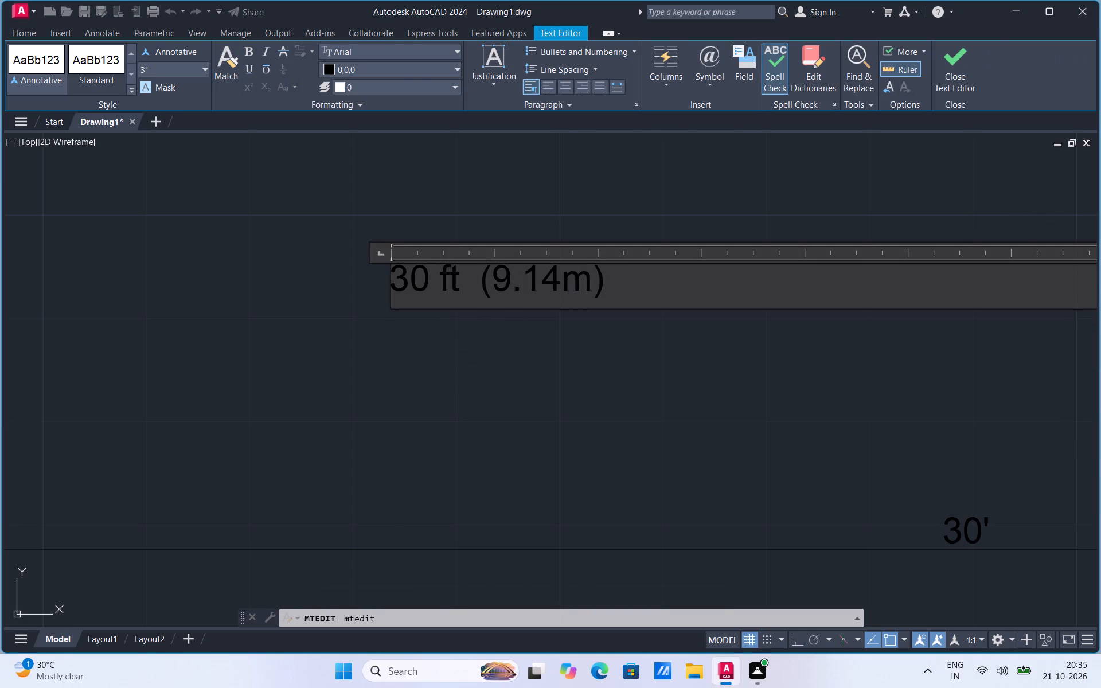
pyautogui.click(485, 368)
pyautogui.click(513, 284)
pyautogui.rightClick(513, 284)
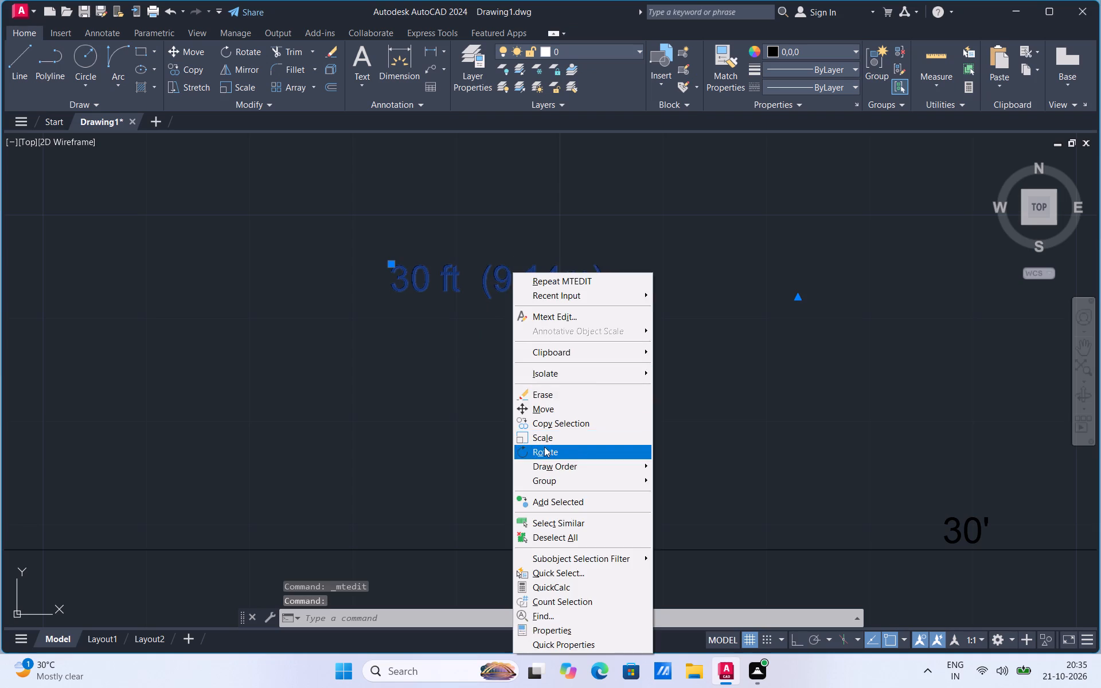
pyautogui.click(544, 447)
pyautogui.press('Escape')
# Scale the "30 ft (9.14m)" label up by eye so it is larger than the room labels.
pyautogui.click(529, 281)
pyautogui.rightClick(529, 281)
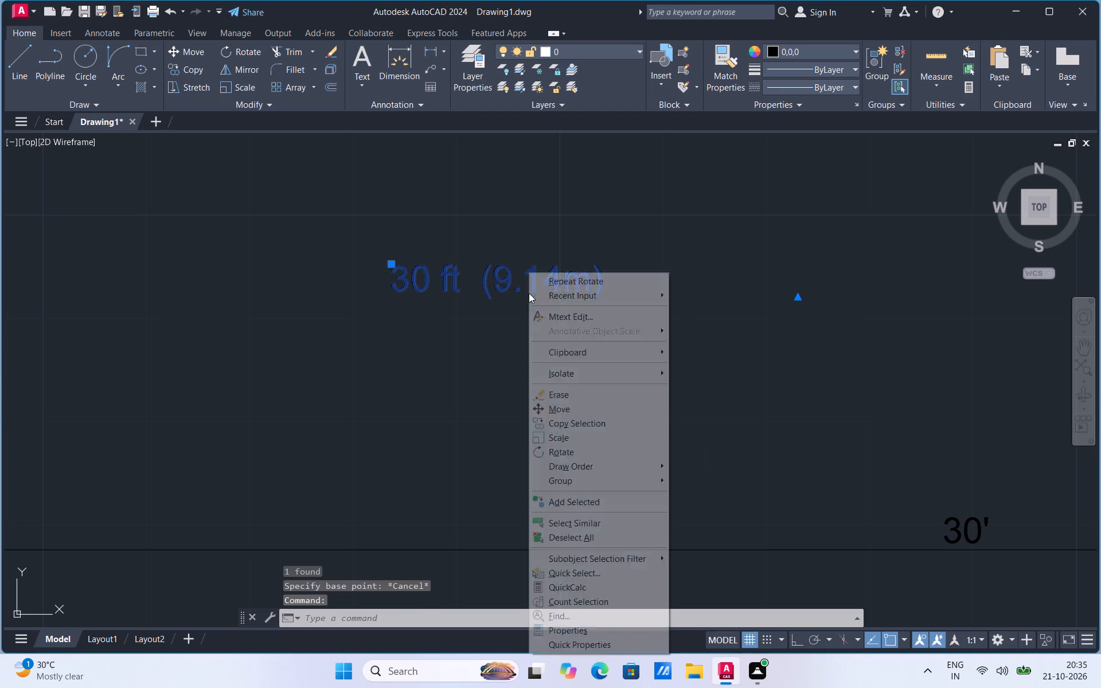
pyautogui.click(576, 435)
pyautogui.click(585, 296)
pyautogui.scroll(-2, 585, 296)
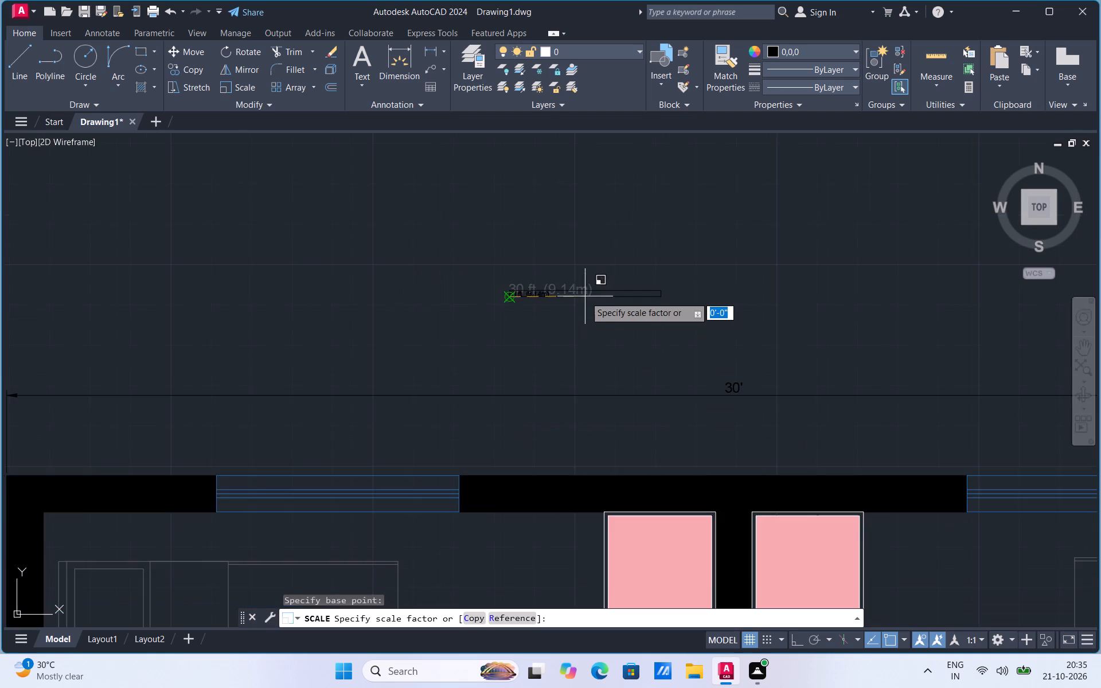
pyautogui.scroll(-3, 693, 330)
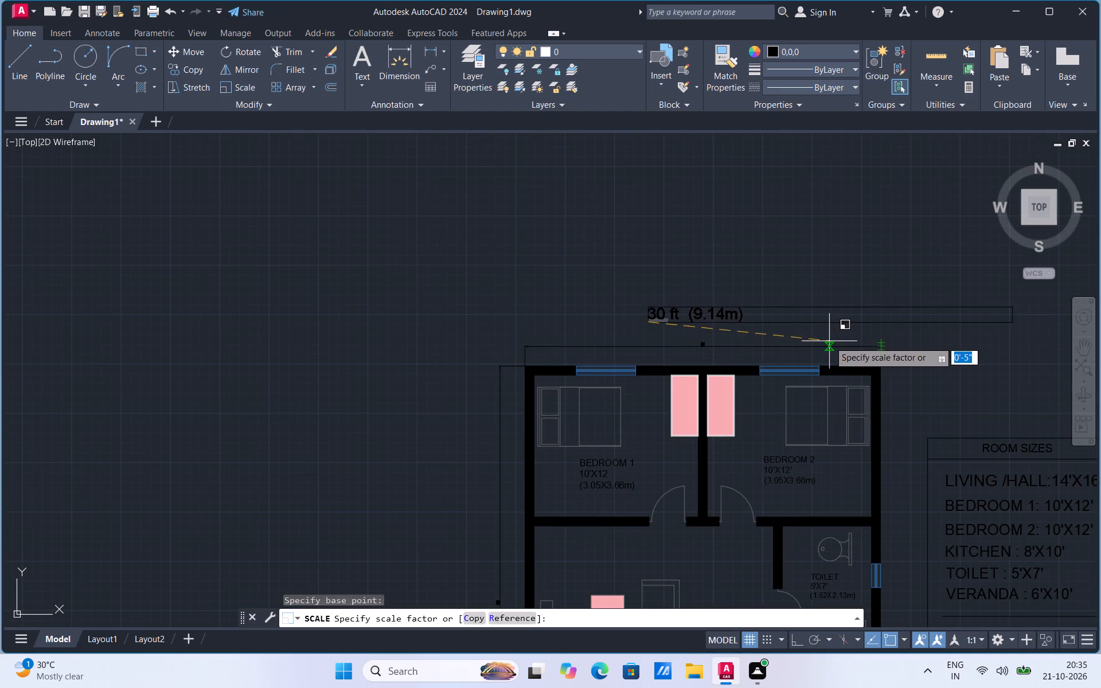
pyautogui.click(844, 344)
# Move the "30 ft (9.14m)" label to just above the middle of the overall width dimension line.
pyautogui.scroll(1, 778, 325)
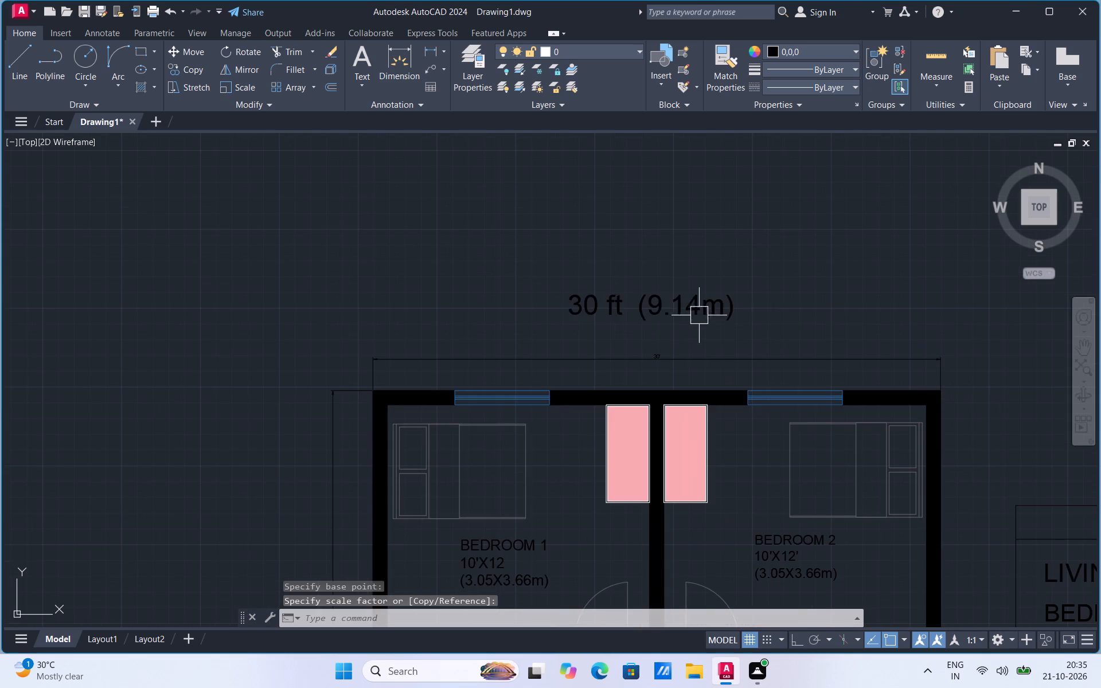
pyautogui.click(684, 308)
pyautogui.rightClick(684, 308)
pyautogui.click(709, 406)
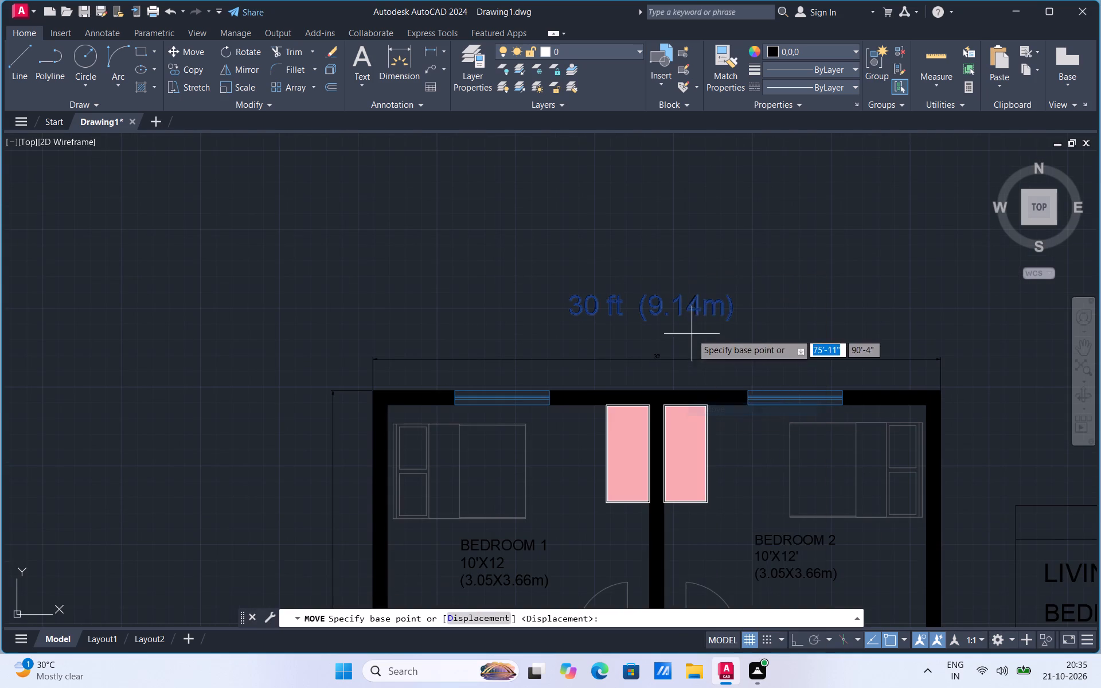
pyautogui.scroll(2, 692, 333)
pyautogui.click(678, 296)
pyautogui.click(392, 360)
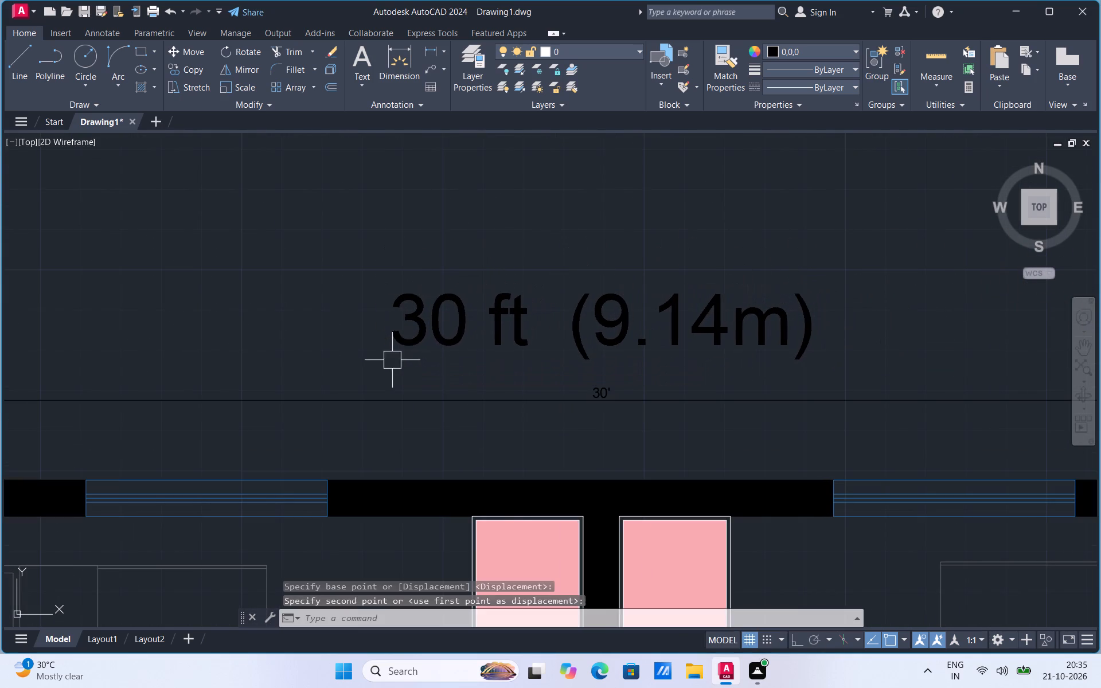
# Copy the "30 ft (9.14m)" label once to the empty area west of the house, near the level of the original.
pyautogui.scroll(-2, 653, 267)
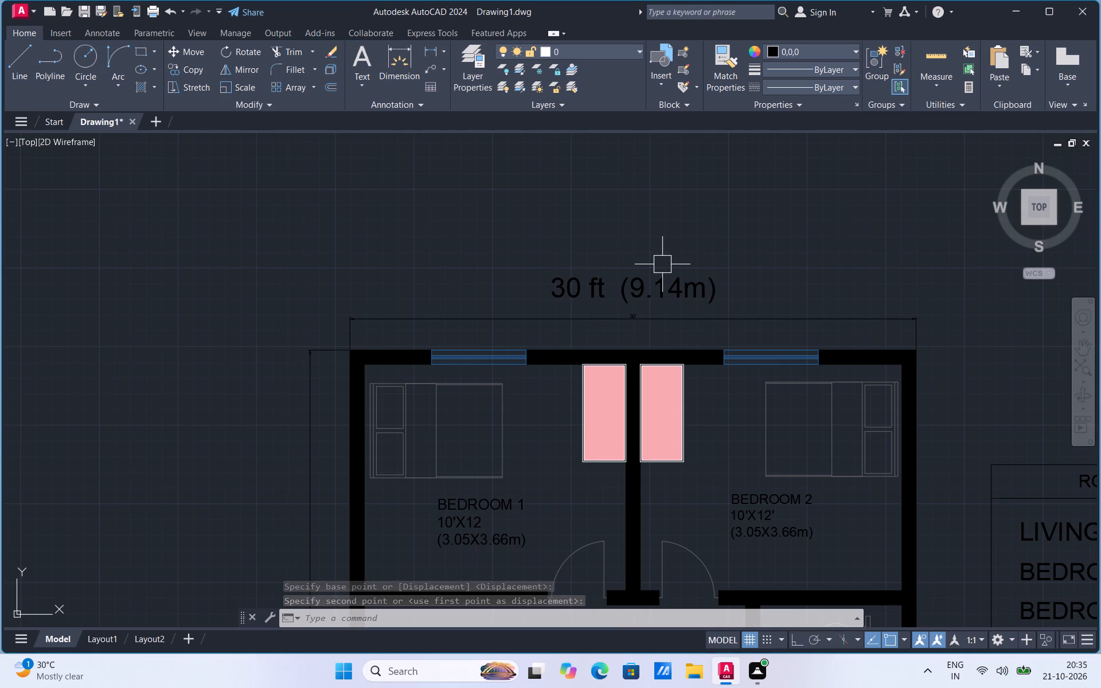
pyautogui.click(657, 280)
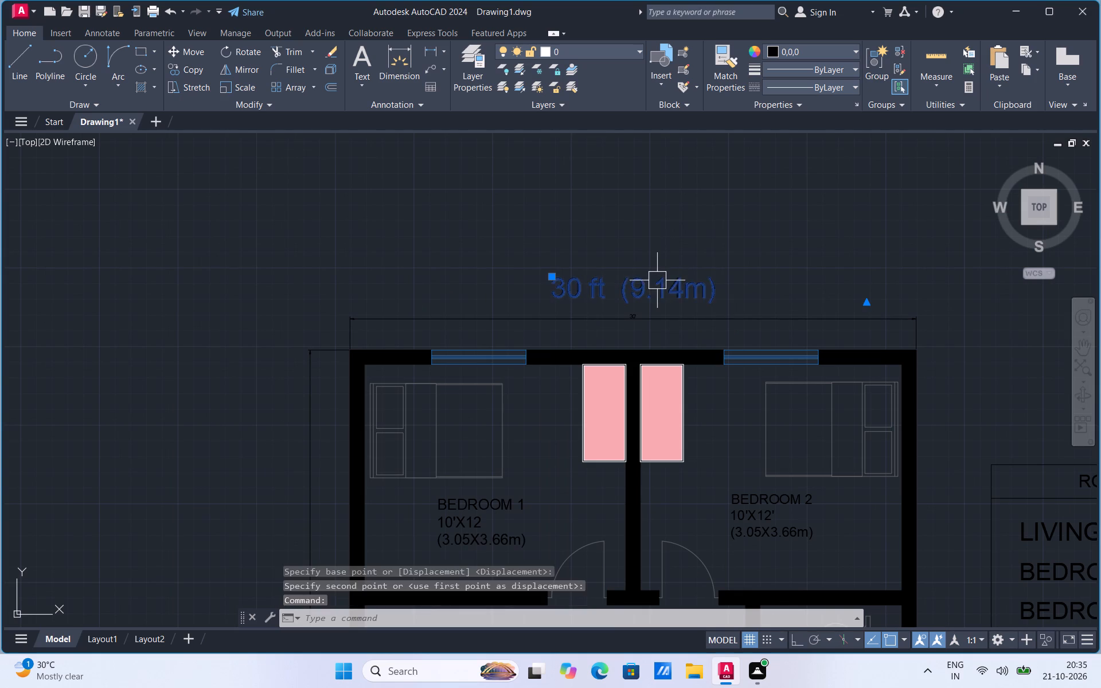
pyautogui.rightClick(657, 280)
pyautogui.click(712, 424)
pyautogui.click(692, 290)
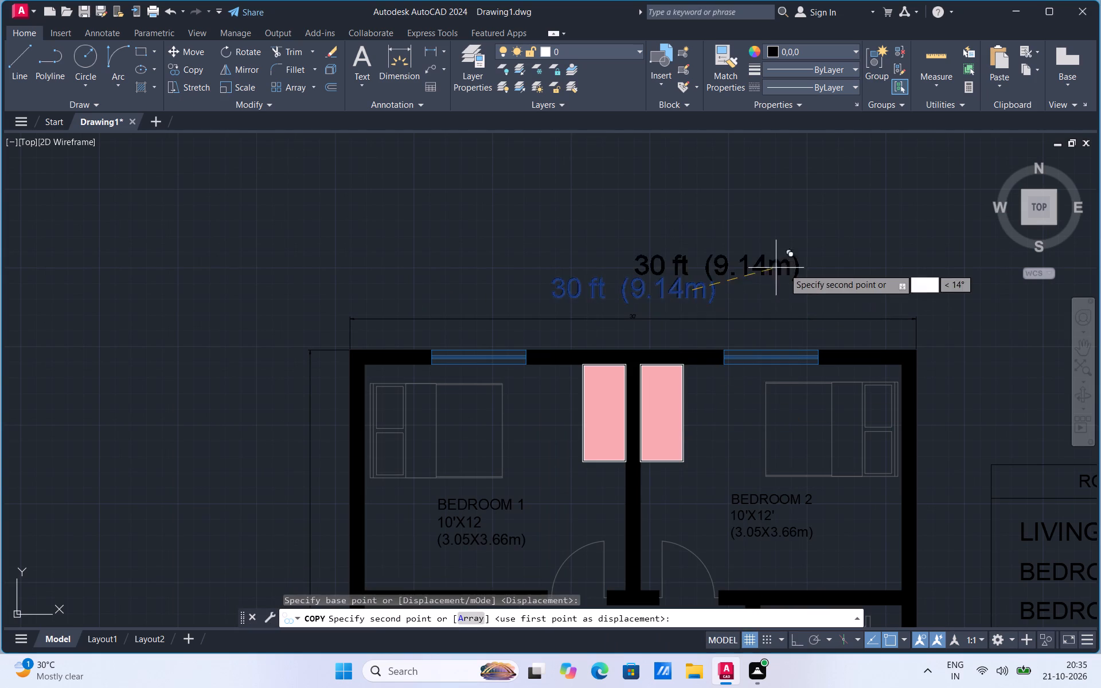
pyautogui.scroll(-3, 786, 269)
pyautogui.click(601, 272)
pyautogui.scroll(2, 630, 241)
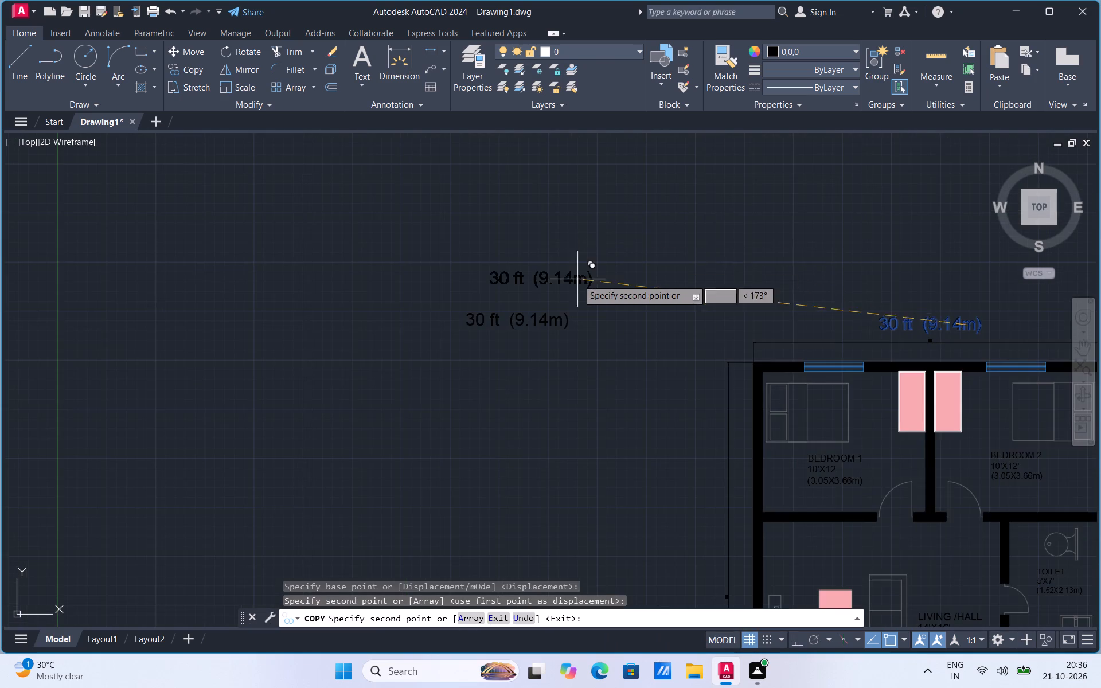
pyautogui.scroll(1, 547, 286)
pyautogui.press('Escape')
# Change the feet value in the copied label west of the house to 40.
pyautogui.doubleClick(527, 342)
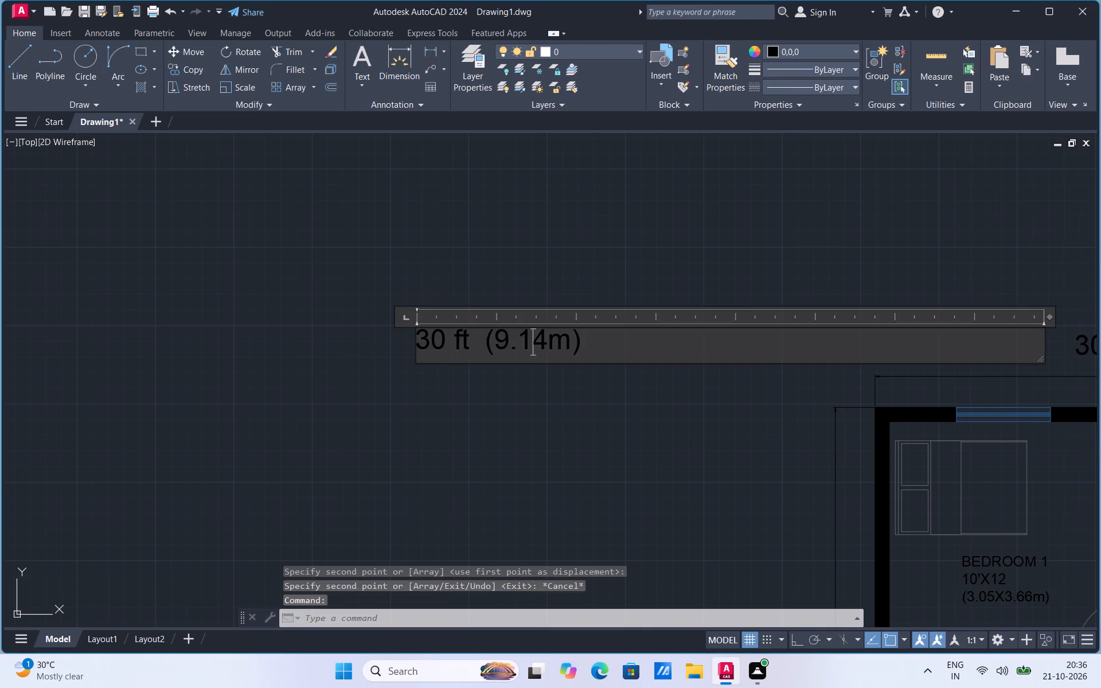
pyautogui.click(436, 339)
pyautogui.press('BackSpace')
pyautogui.press('4')
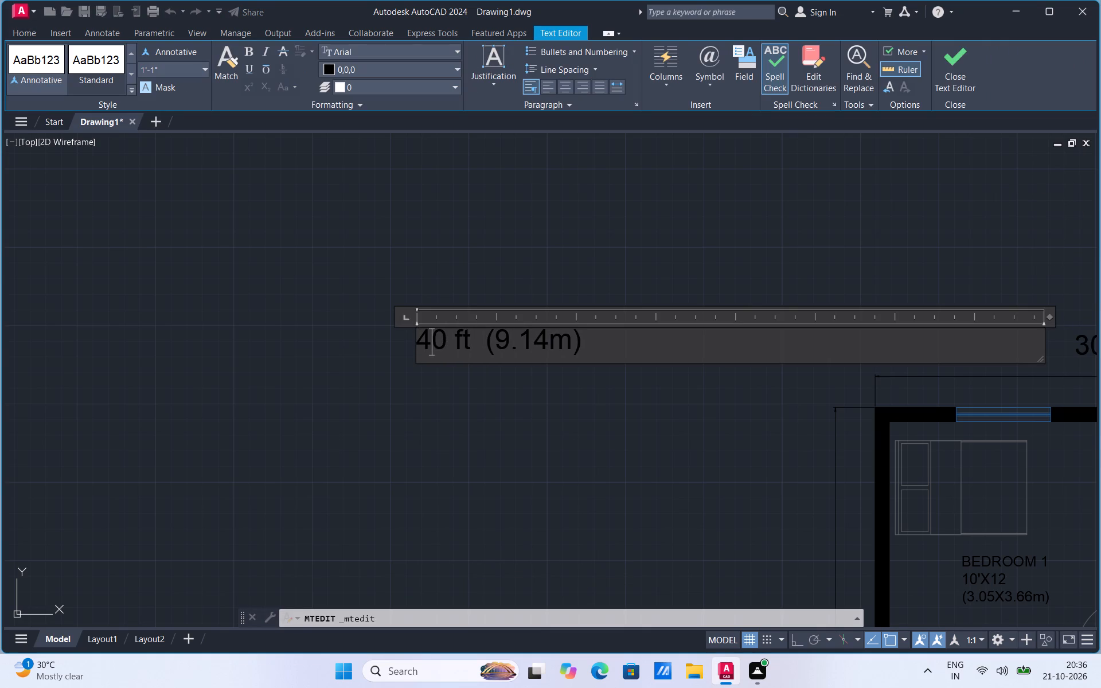
pyautogui.click(454, 393)
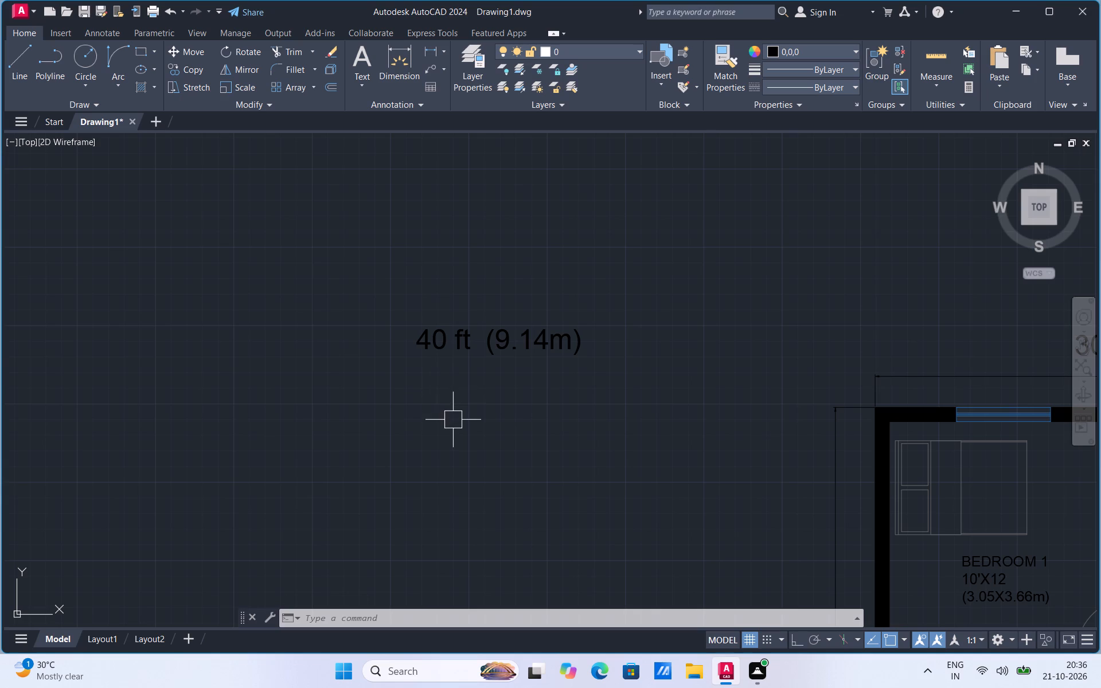
# Change the metre value in the copied label to 12.192 so it reads "40 ft (12.192m)".
pyautogui.scroll(-2, 454, 422)
pyautogui.scroll(3, 461, 412)
pyautogui.doubleClick(512, 342)
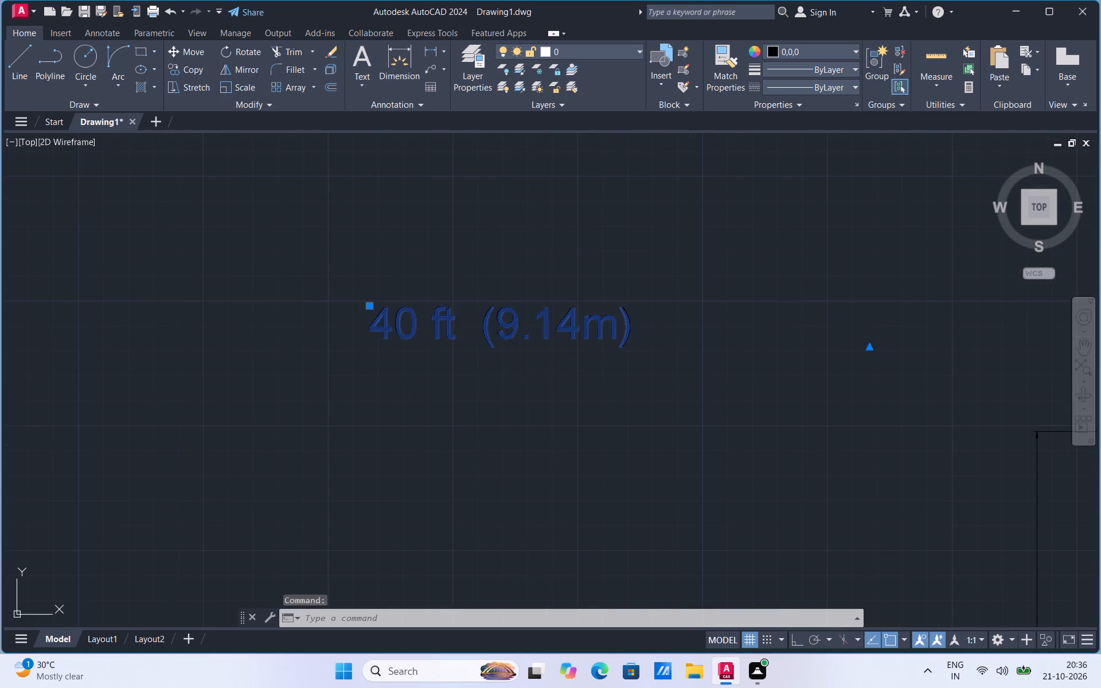
pyautogui.click(577, 330)
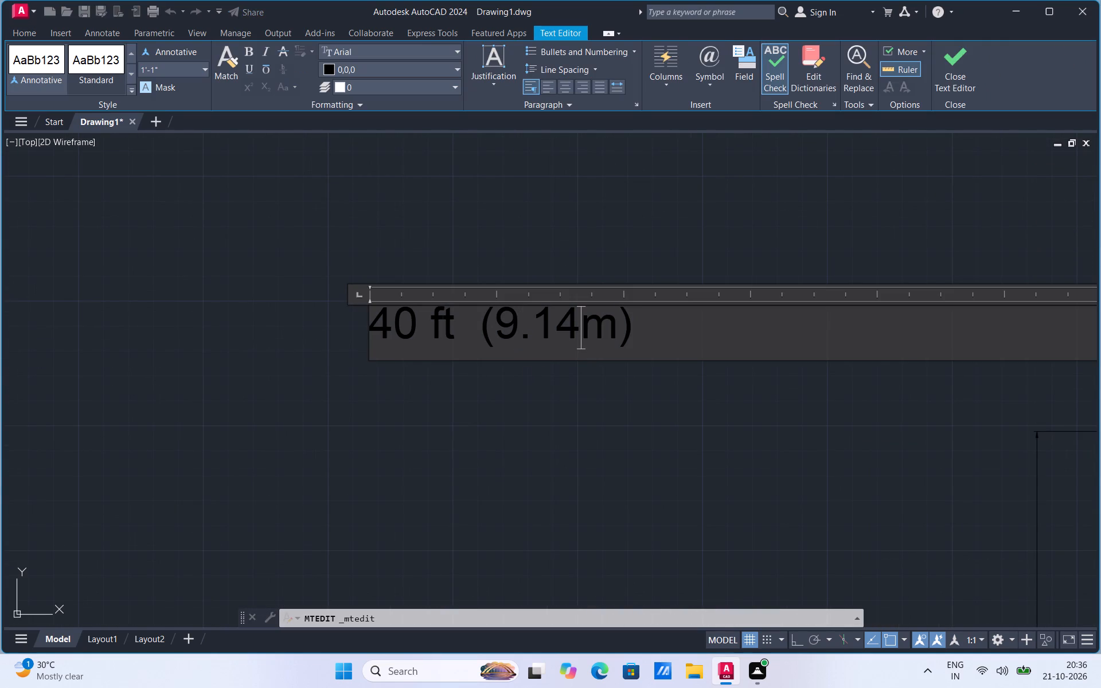
pyautogui.press('BackSpace')
pyautogui.press('BackSpace')
pyautogui.press('BackSpace')
pyautogui.press('BackSpace')
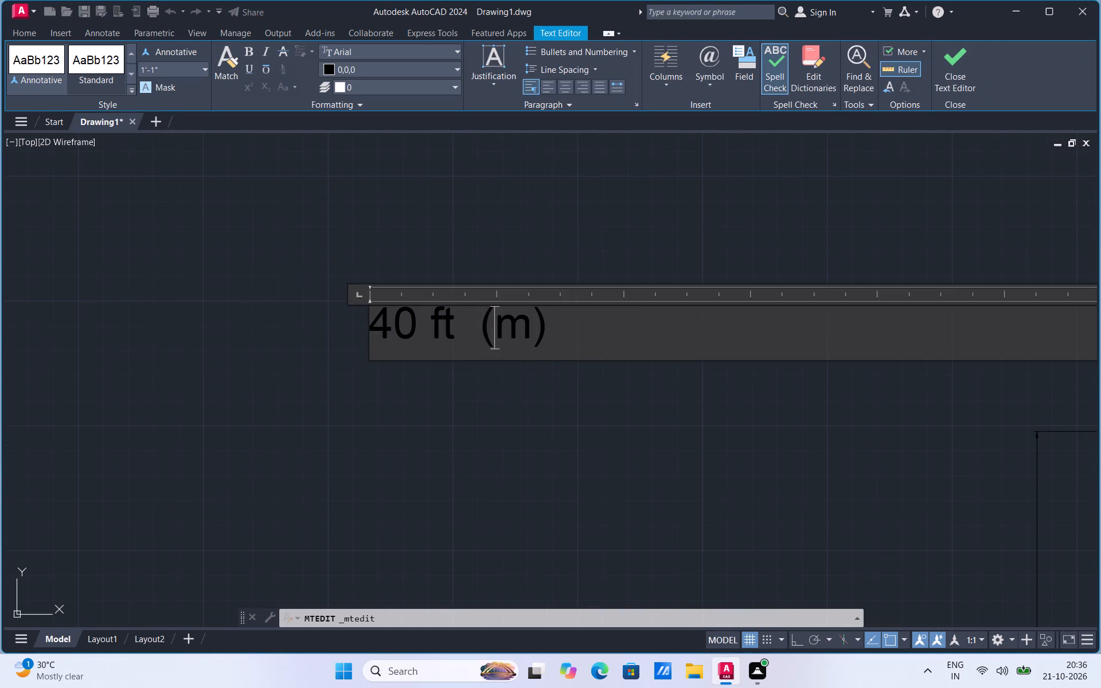
pyautogui.write('12.')
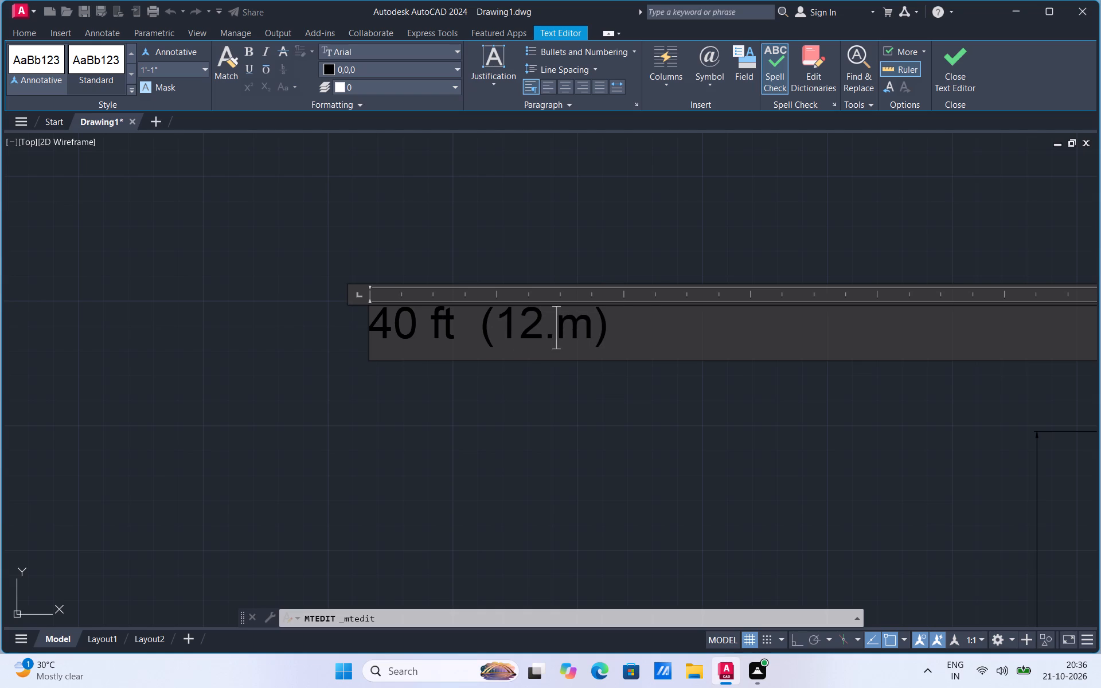
pyautogui.write('192')
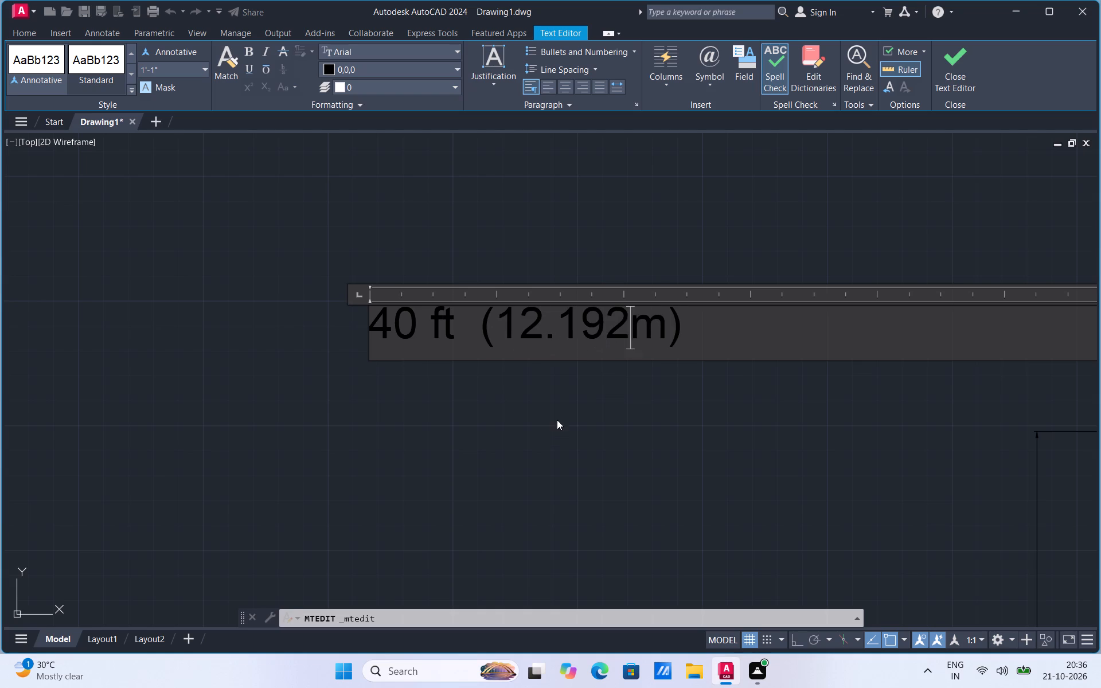
pyautogui.click(557, 420)
# Rotate the "40 ft (12.192m)" label 90° with Ortho on so it reads vertically upward.
pyautogui.click(560, 345)
pyautogui.rightClick(560, 345)
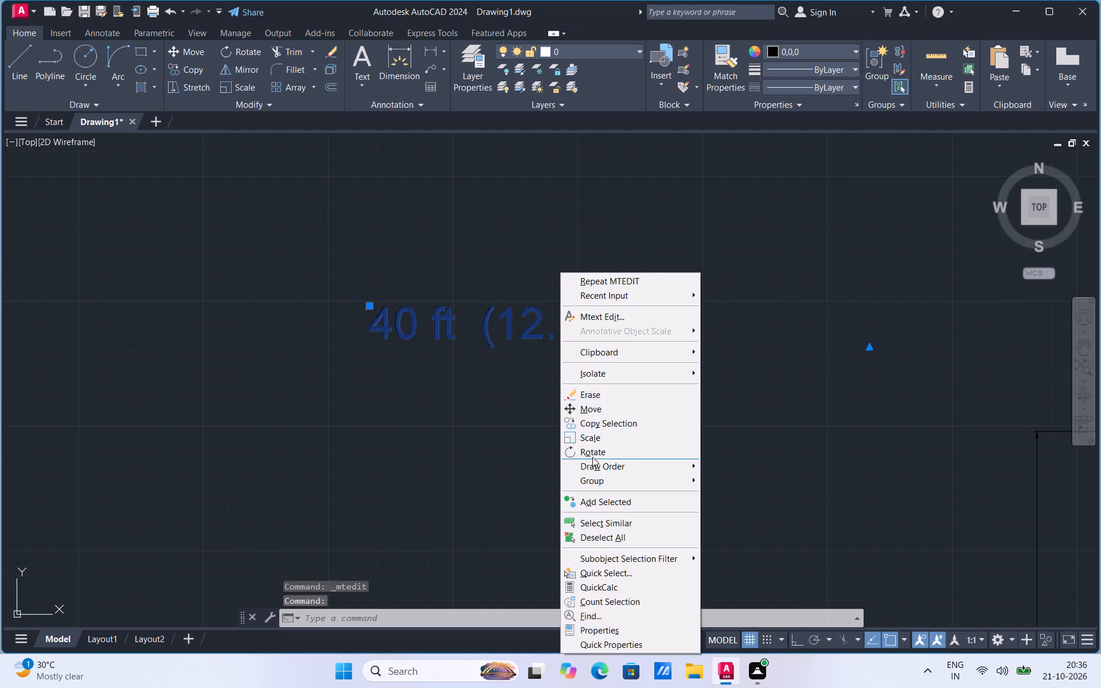
pyautogui.click(592, 455)
pyautogui.click(380, 365)
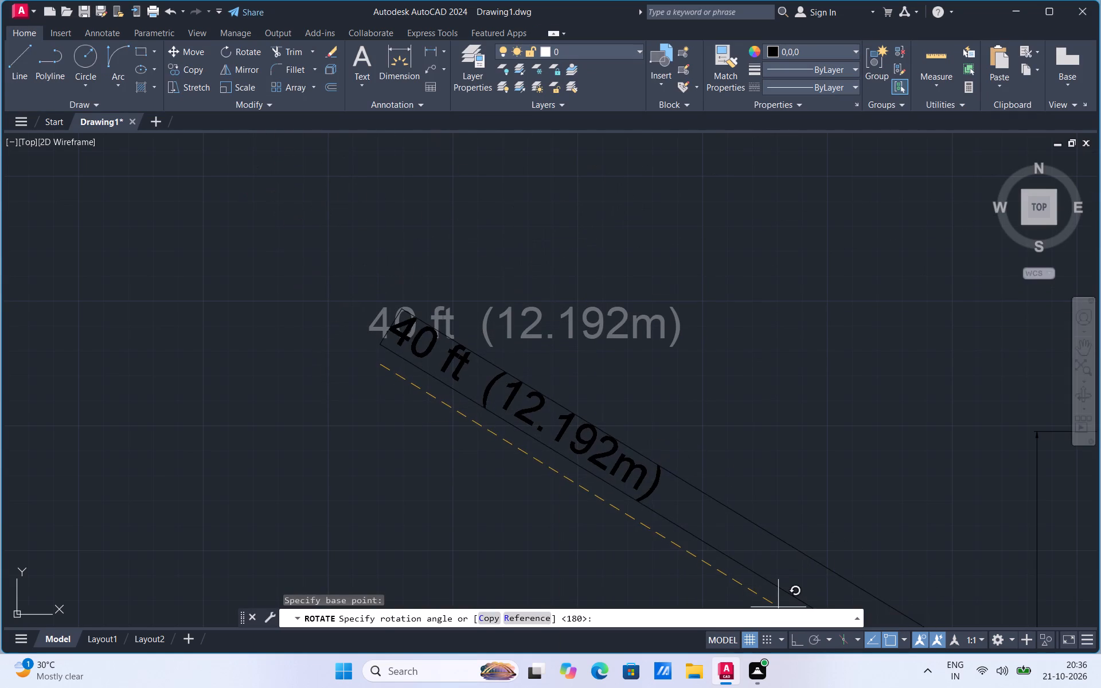
pyautogui.click(791, 644)
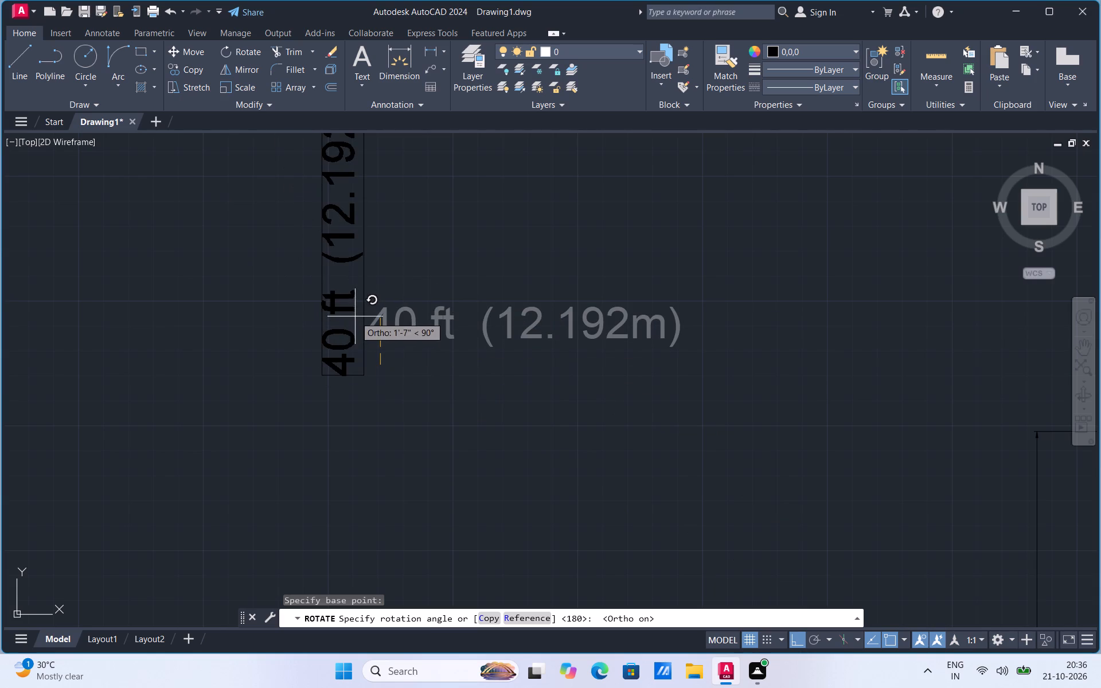
pyautogui.click(356, 311)
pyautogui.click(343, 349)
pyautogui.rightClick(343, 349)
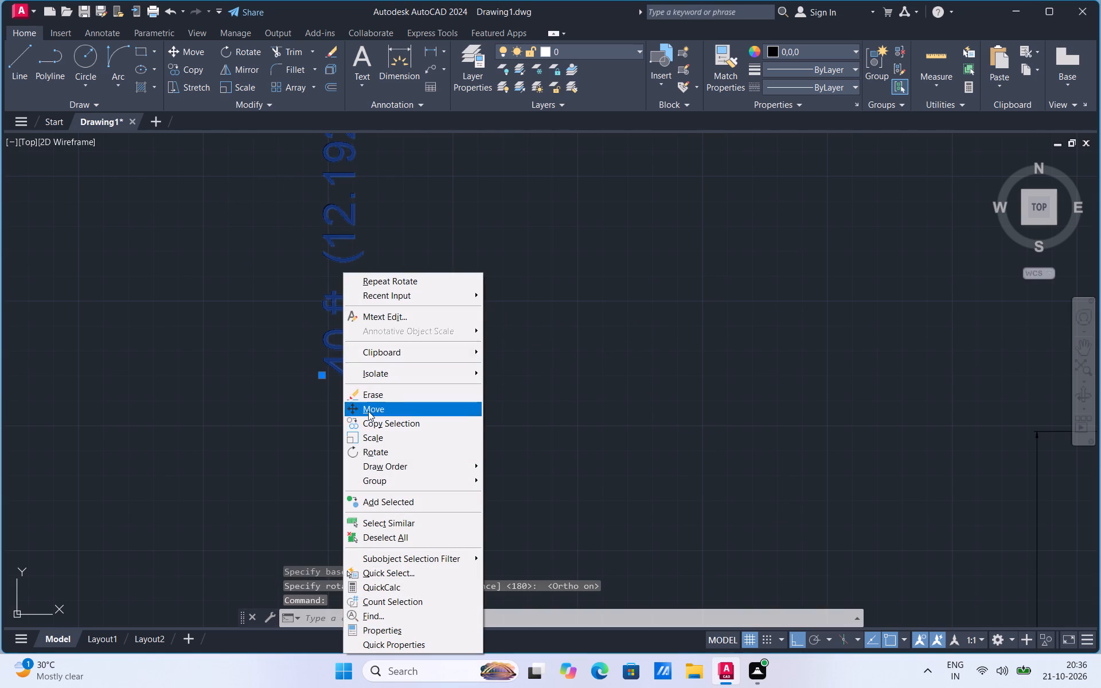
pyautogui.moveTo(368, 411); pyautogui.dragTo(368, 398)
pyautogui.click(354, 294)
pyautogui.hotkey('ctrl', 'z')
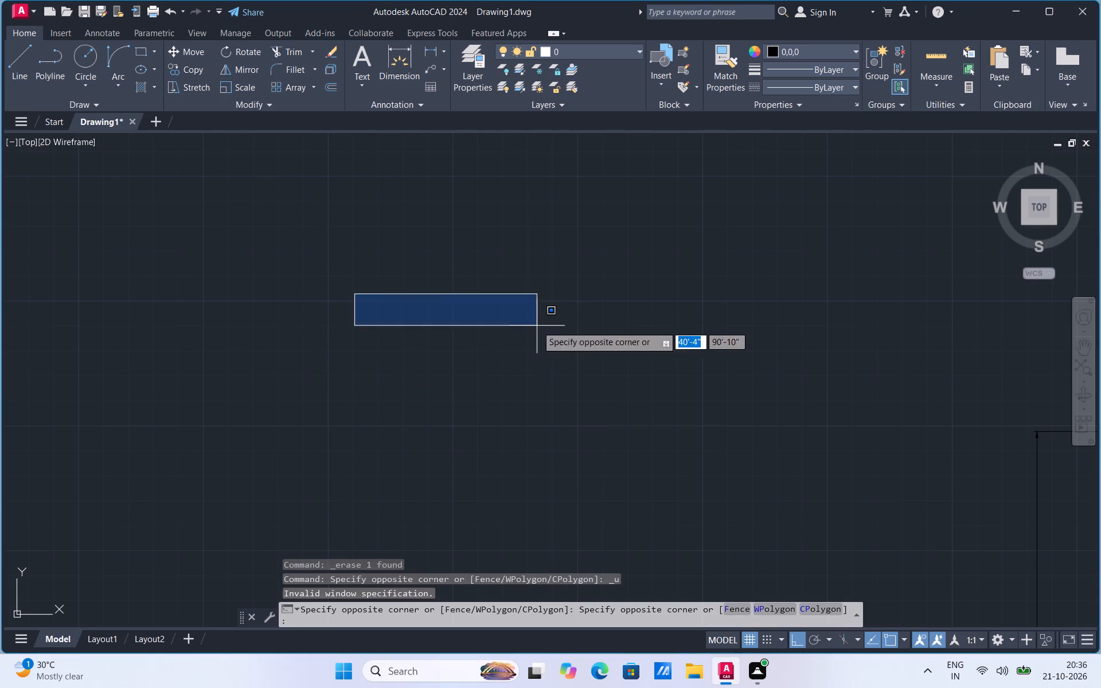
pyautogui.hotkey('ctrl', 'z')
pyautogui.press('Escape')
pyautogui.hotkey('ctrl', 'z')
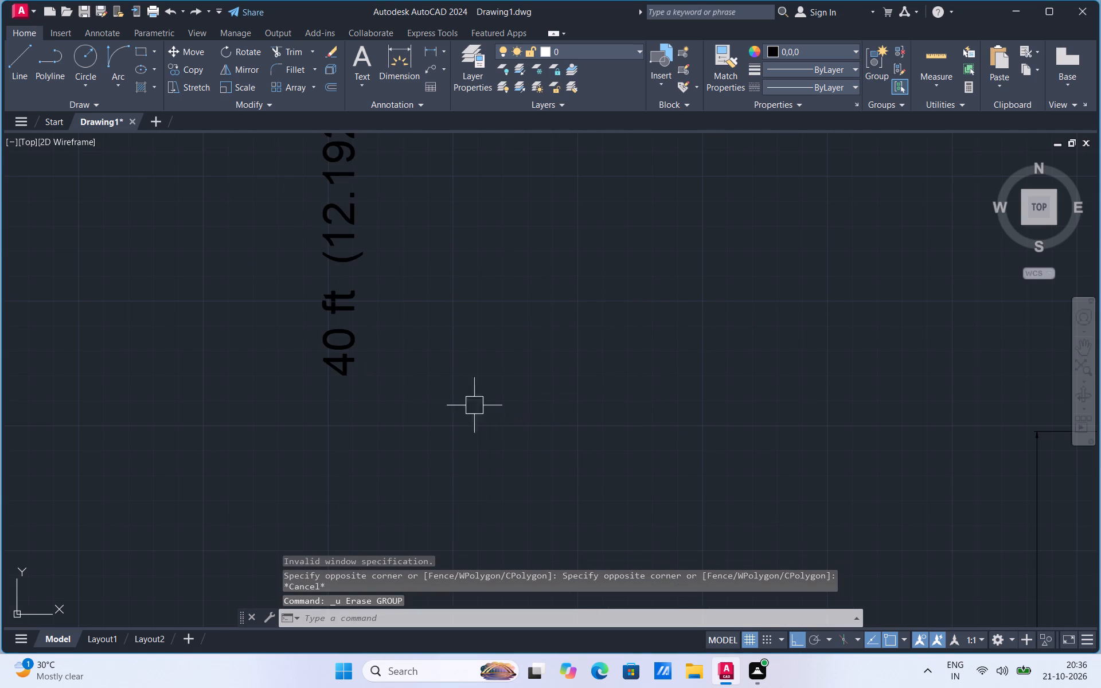
# Move the vertical "40 ft (12.192m)" label, with Ortho off, to just west of the middle of the overall depth dimension line.
pyautogui.click(360, 351)
pyautogui.rightClick(360, 351)
pyautogui.click(400, 411)
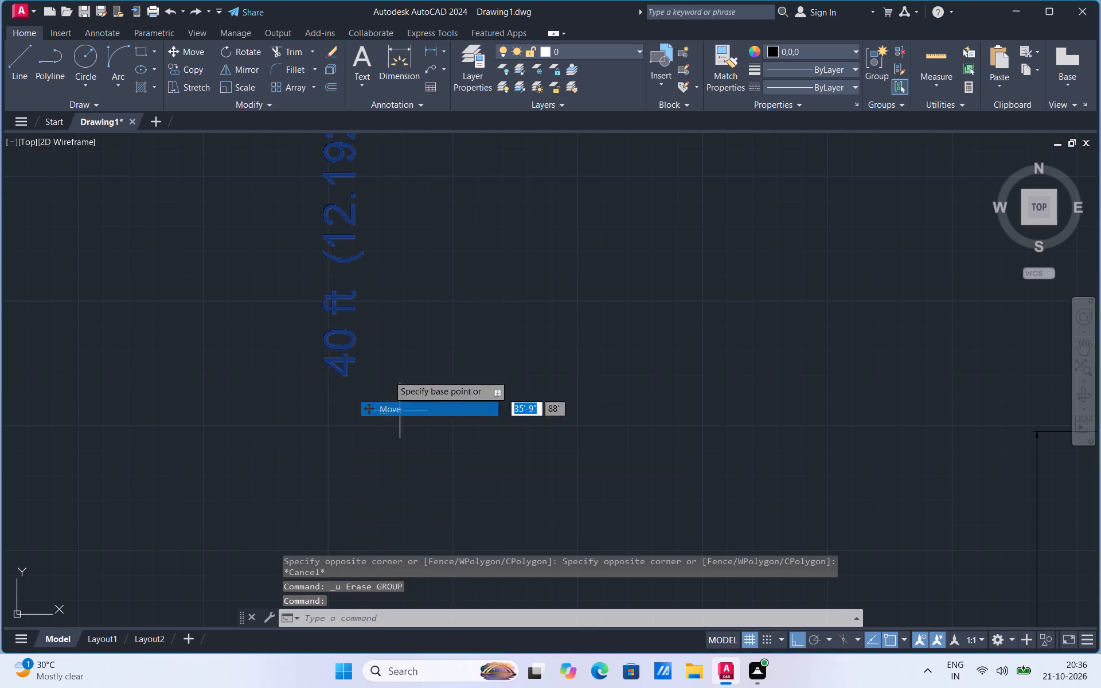
pyautogui.click(341, 247)
pyautogui.scroll(-4, 479, 251)
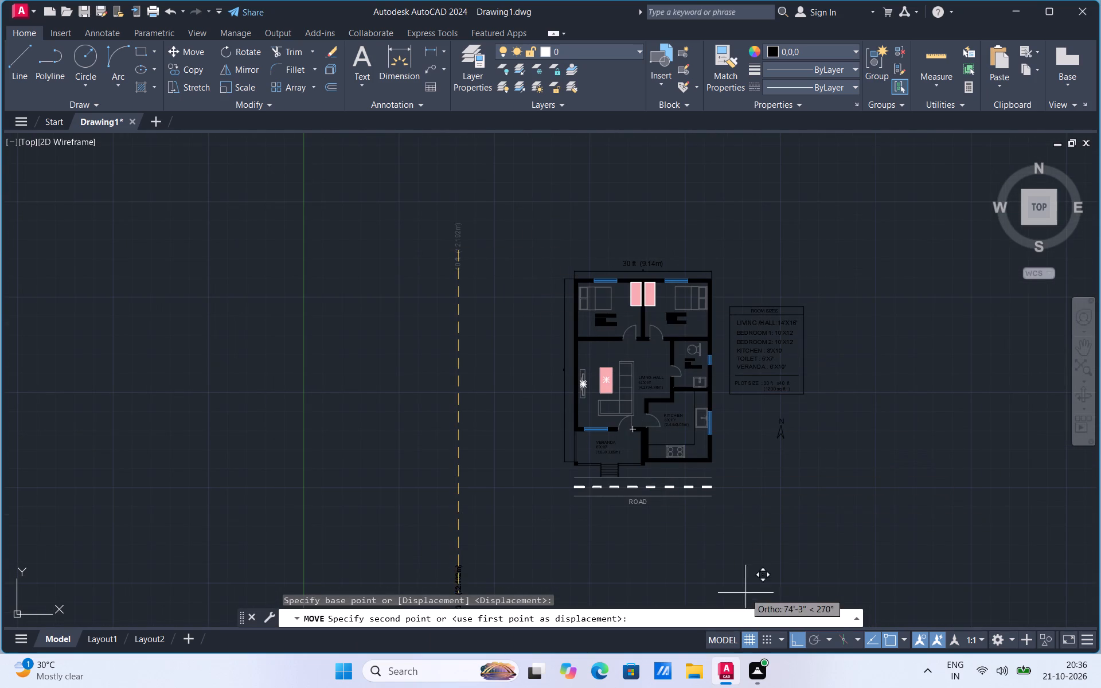
pyautogui.click(792, 639)
pyautogui.scroll(3, 558, 389)
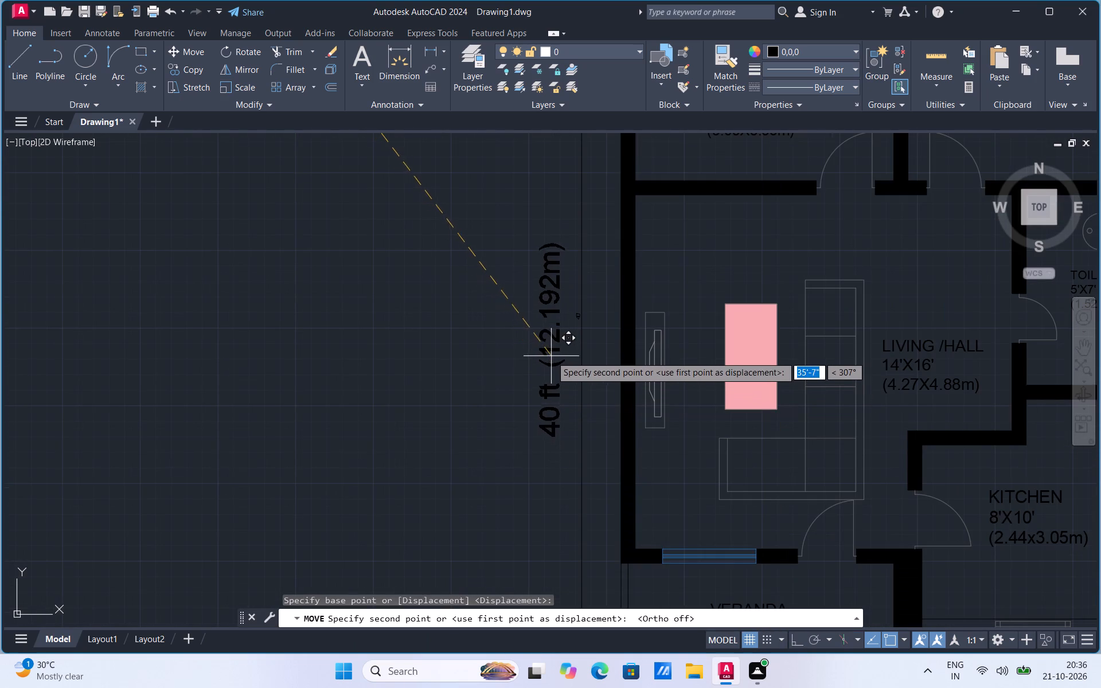
pyautogui.click(551, 347)
# Start a small multiline text near the living hall's northwest corner, containing the lowercase alphabet a to z three times in one line.
pyautogui.scroll(-3, 501, 441)
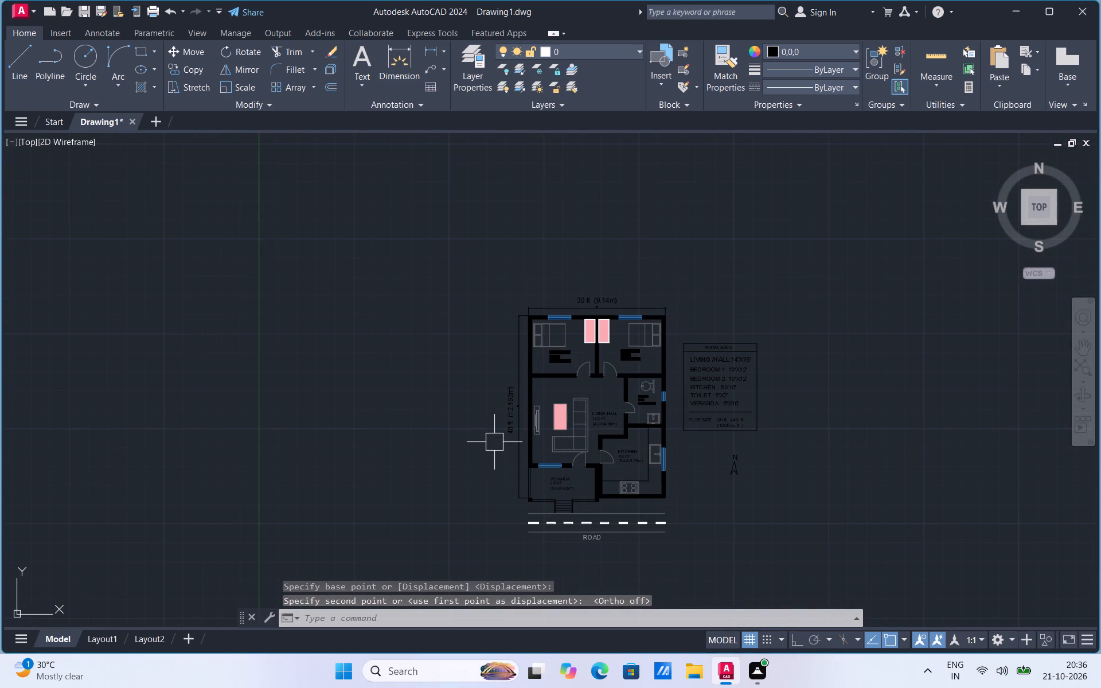
pyautogui.scroll(2, 548, 438)
pyautogui.scroll(-2, 507, 421)
pyautogui.scroll(1, 581, 432)
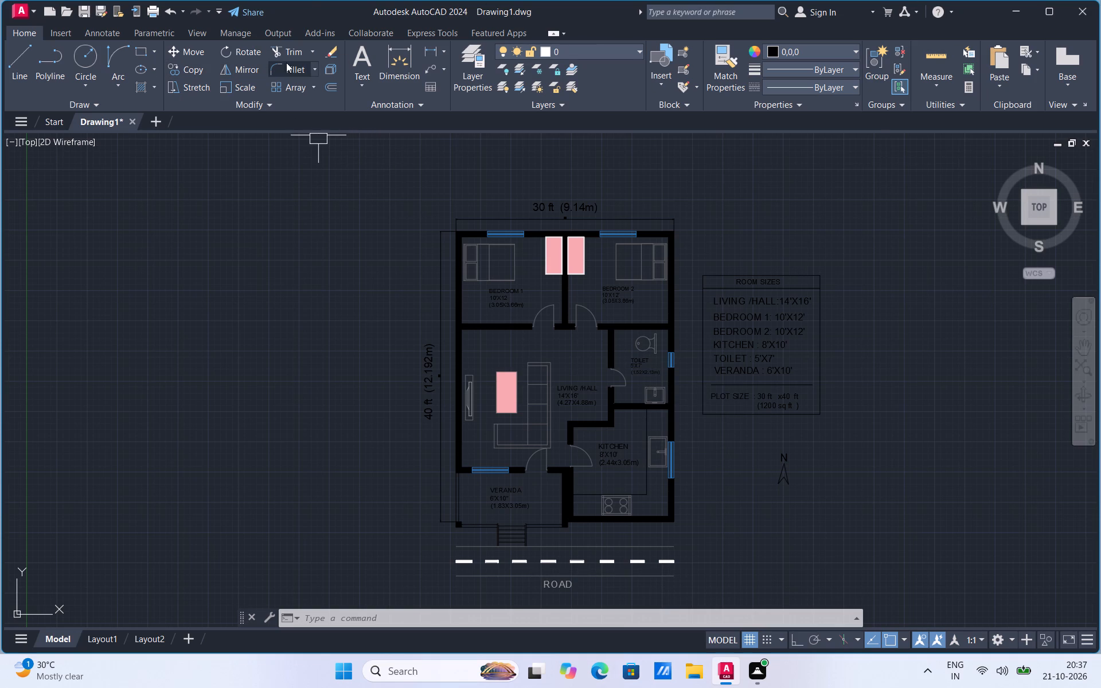
pyautogui.click(360, 86)
pyautogui.click(372, 111)
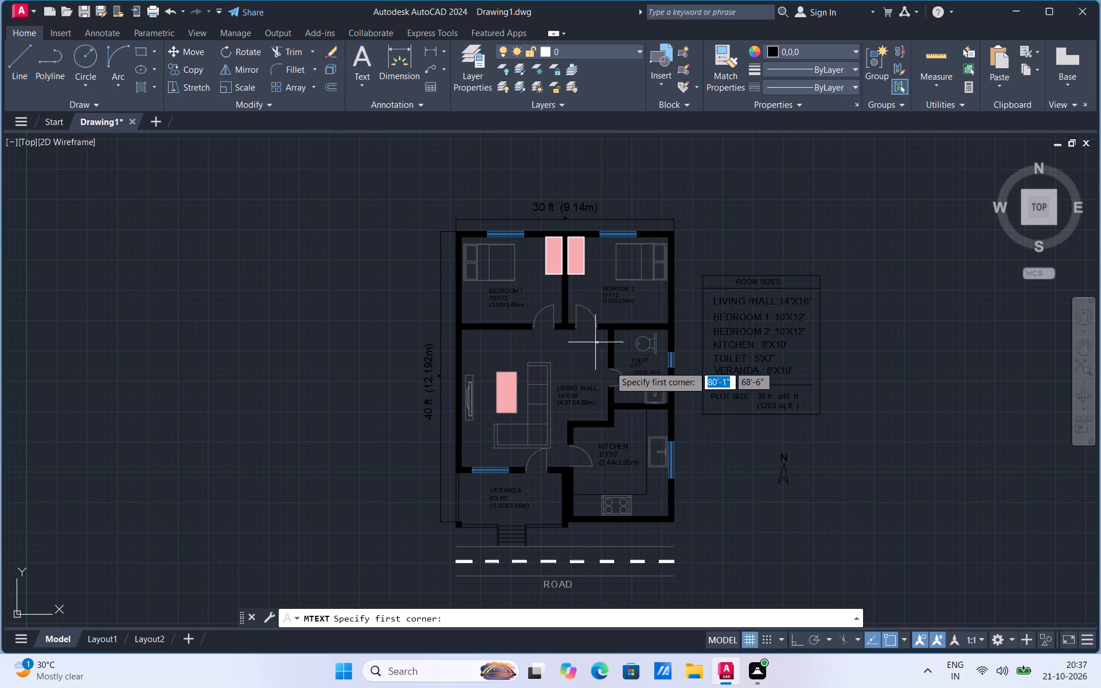
pyautogui.scroll(2, 534, 357)
pyautogui.click(401, 321)
pyautogui.click(468, 349)
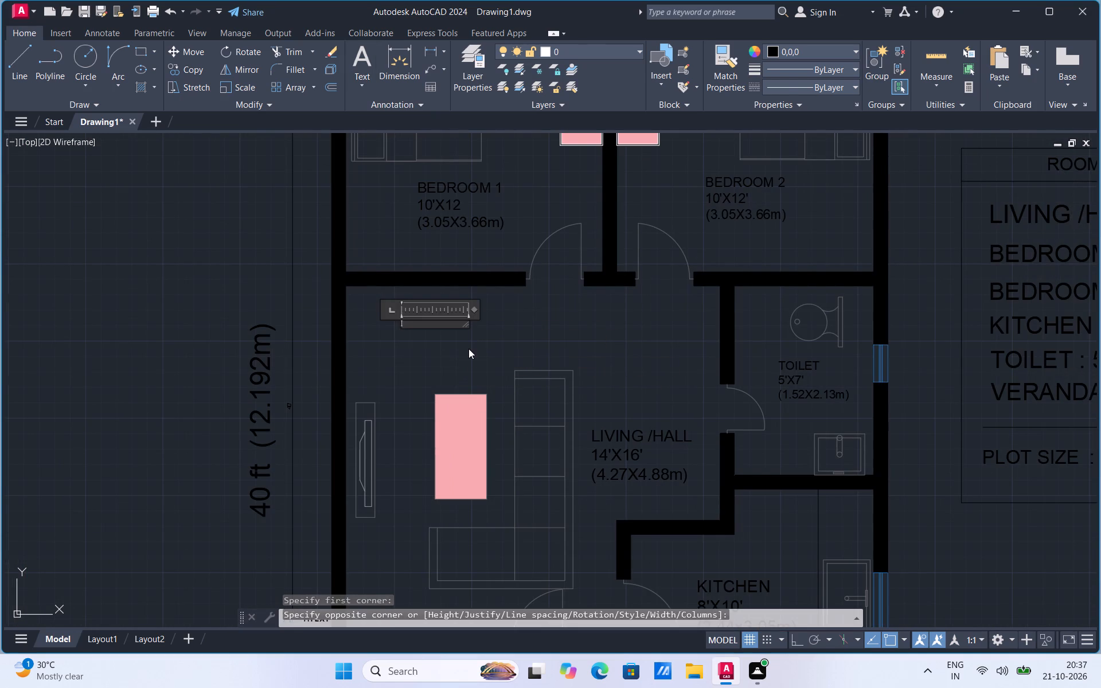
pyautogui.write('abcdefghijklmnopqrstuvwxy')
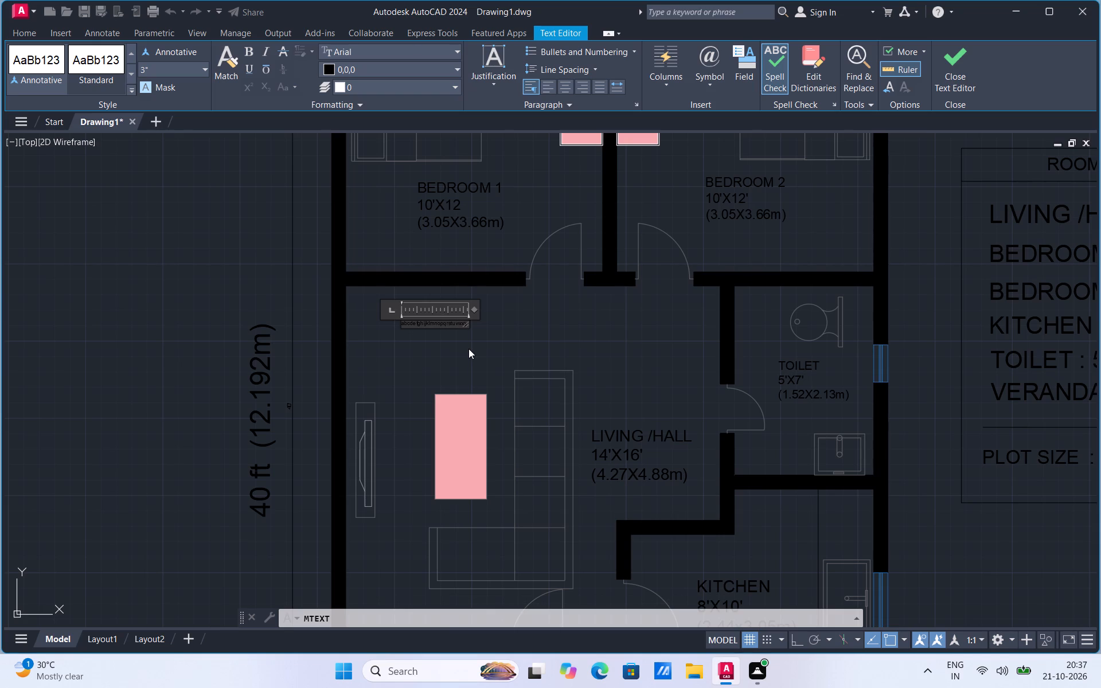
pyautogui.press('z')
pyautogui.write('abcdefghijklmnopqrstuvwxy')
pyautogui.press('z')
pyautogui.write('abcdefghijklmnopqrst')
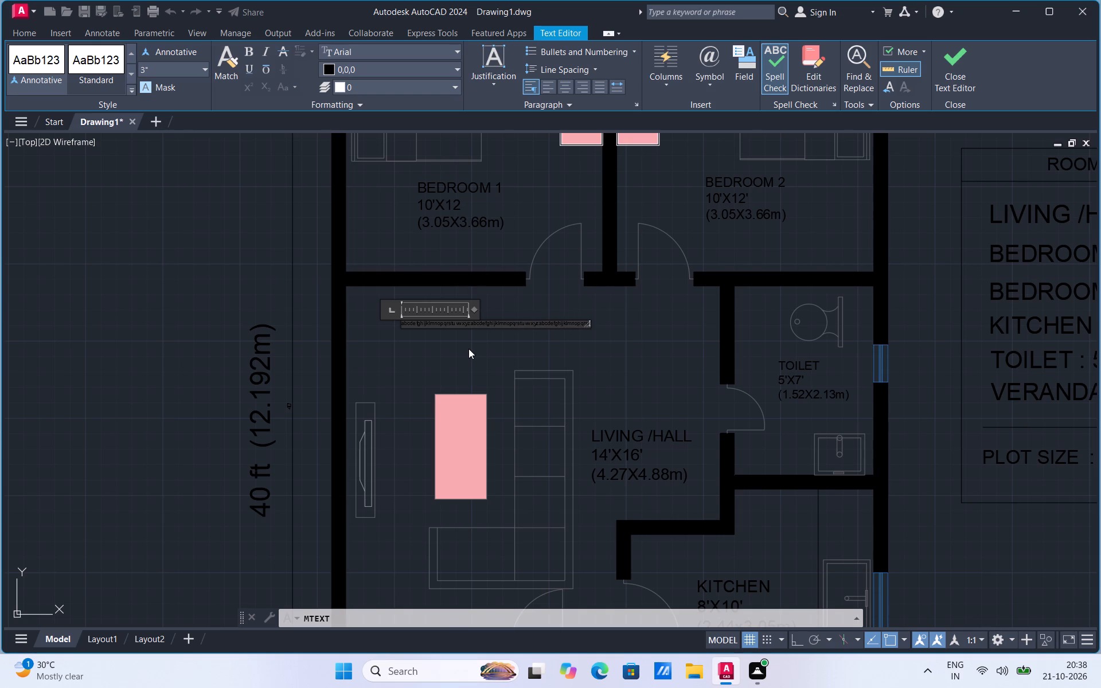
pyautogui.write('uvwxy')
pyautogui.press('z')
# Erase the repeated alphabet text near the living hall's northwest corner from its end, back into the second a-to-z run.
pyautogui.press('BackSpace')
pyautogui.press('BackSpace')
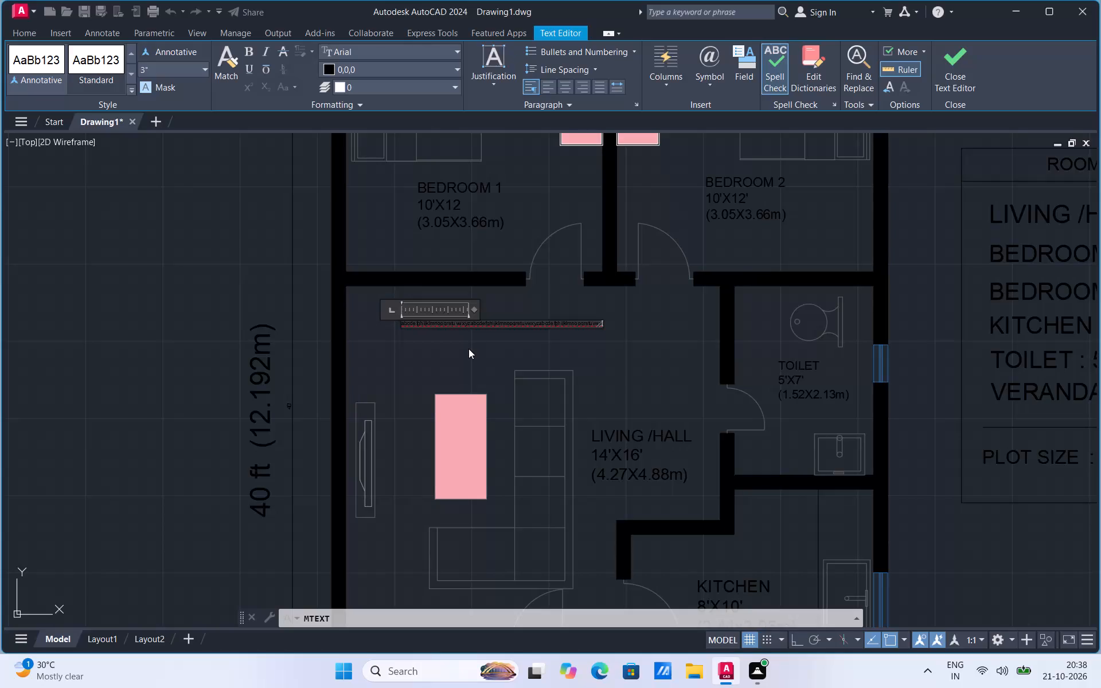
pyautogui.press('BackSpace')
pyautogui.press('BackSpace')
pyautogui.press('BackSpace')
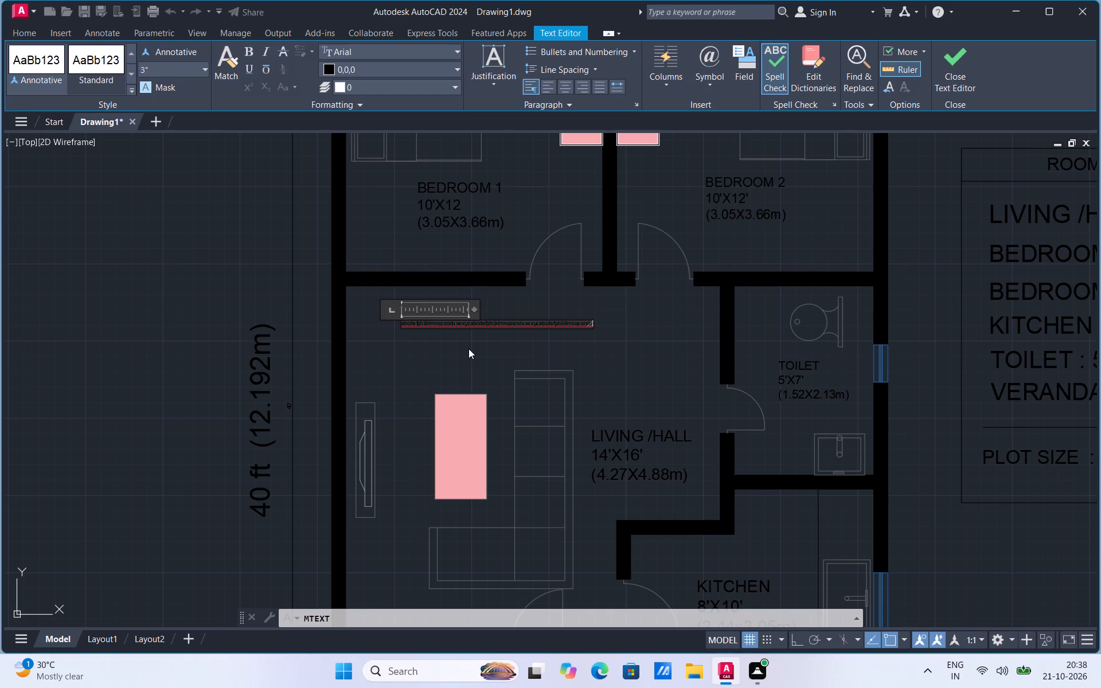
pyautogui.press('BackSpace')
pyautogui.press('BackSpace')
pyautogui.press('BackSpace')
pyautogui.press('BackSpace')
pyautogui.press('BackSpace')
pyautogui.press('BackSpace')
pyautogui.press('BackSpace')
pyautogui.press('BackSpace')
pyautogui.press('BackSpace')
pyautogui.press('BackSpace')
pyautogui.press('BackSpace')
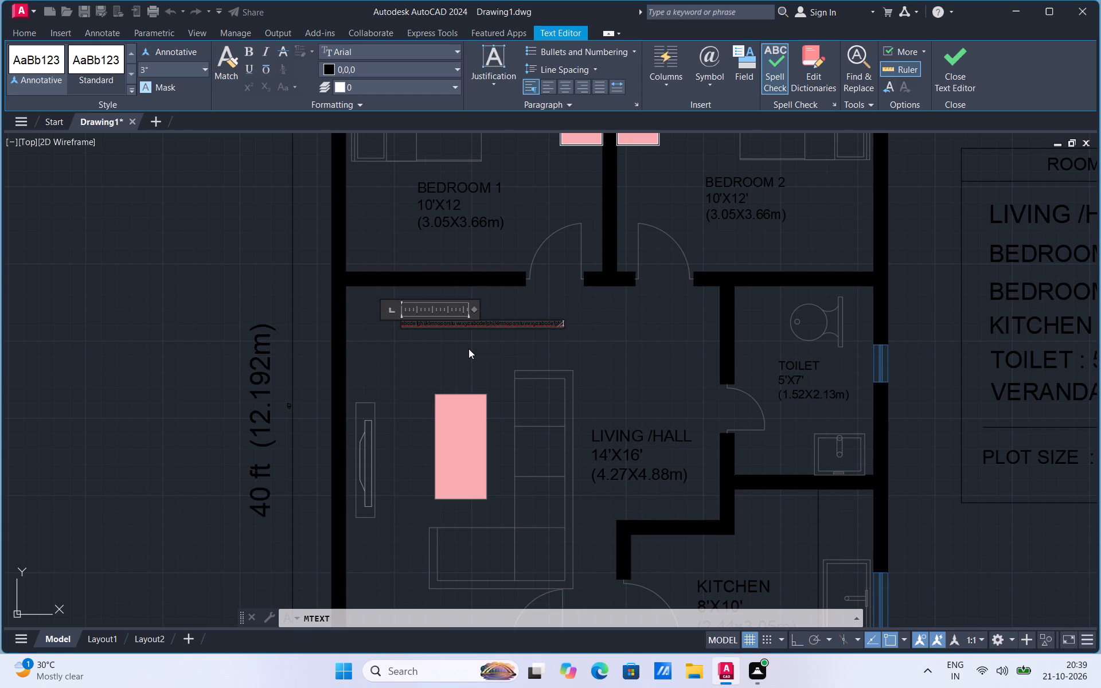
pyautogui.press('BackSpace')
pyautogui.press('BackSpace')
pyautogui.press('BackSpace')
pyautogui.press('BackSpace')
pyautogui.press('BackSpace')
pyautogui.press('BackSpace')
pyautogui.press('BackSpace')
pyautogui.press('BackSpace')
pyautogui.press('BackSpace')
pyautogui.press('BackSpace')
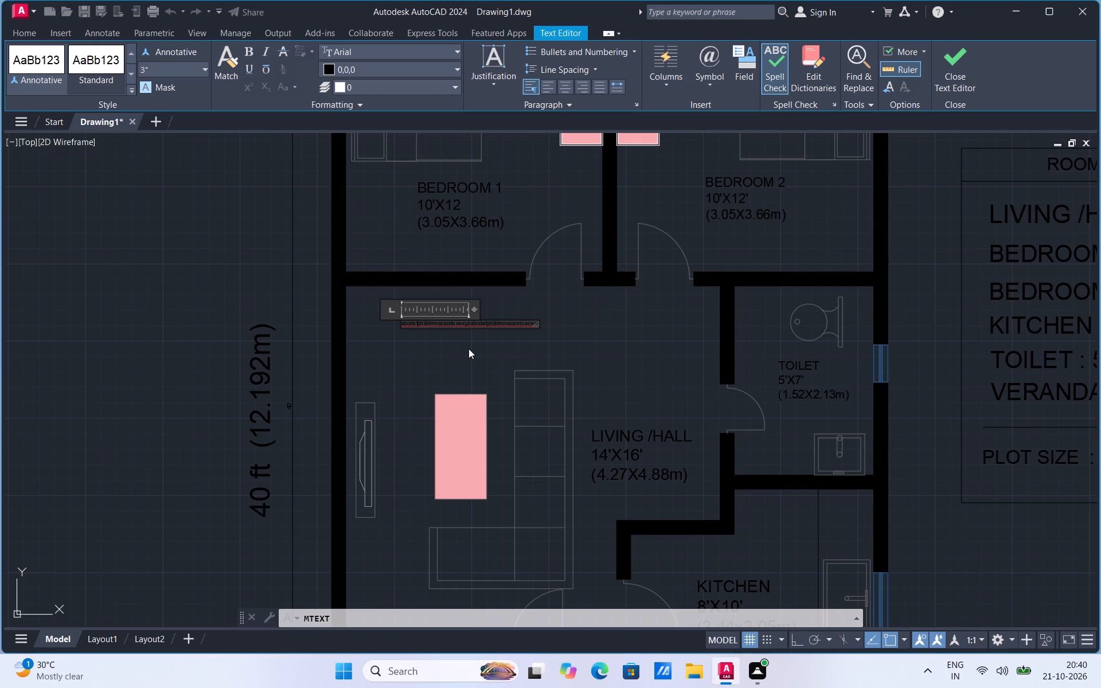
pyautogui.press('BackSpace')
pyautogui.press('BackSpace')
pyautogui.press('BackSpace')
pyautogui.press('BackSpace')
pyautogui.press('BackSpace')
pyautogui.press('BackSpace')
pyautogui.press('BackSpace')
pyautogui.press('BackSpace')
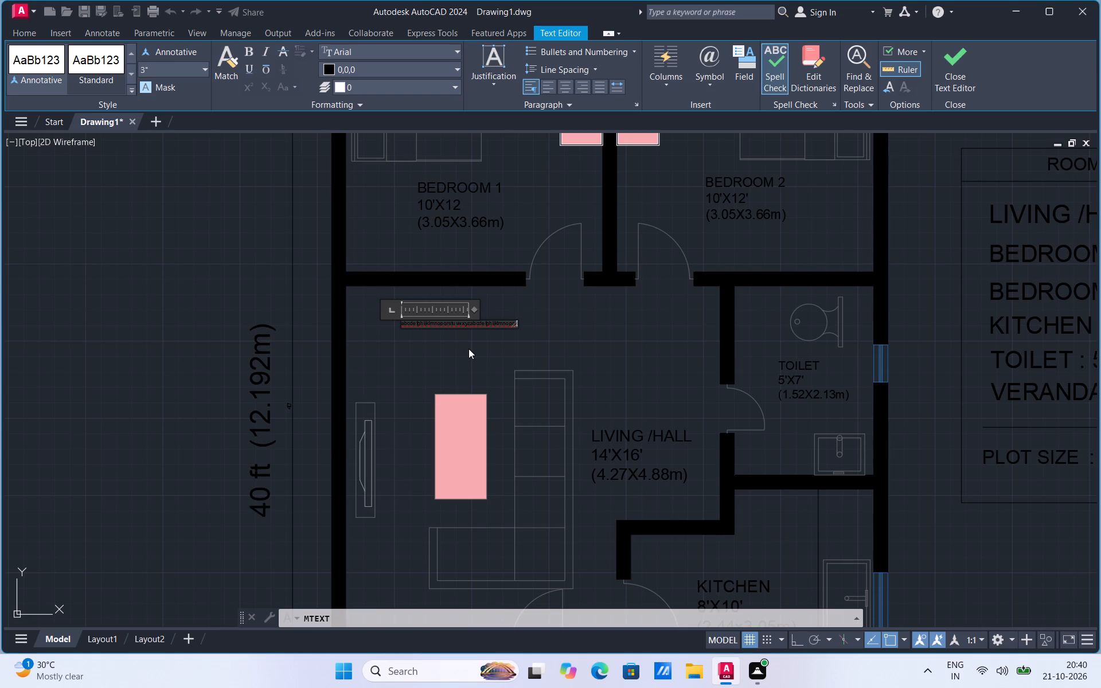
pyautogui.press('BackSpace')
pyautogui.press('BackSpace')
pyautogui.press('BackSpace')
pyautogui.press('BackSpace')
pyautogui.press('BackSpace')
pyautogui.press('BackSpace')
pyautogui.press('BackSpace')
# Trim the alphabet text near the living hall's northwest corner back to a-z followed by abcdef and finish the text edit.
pyautogui.press('BackSpace')
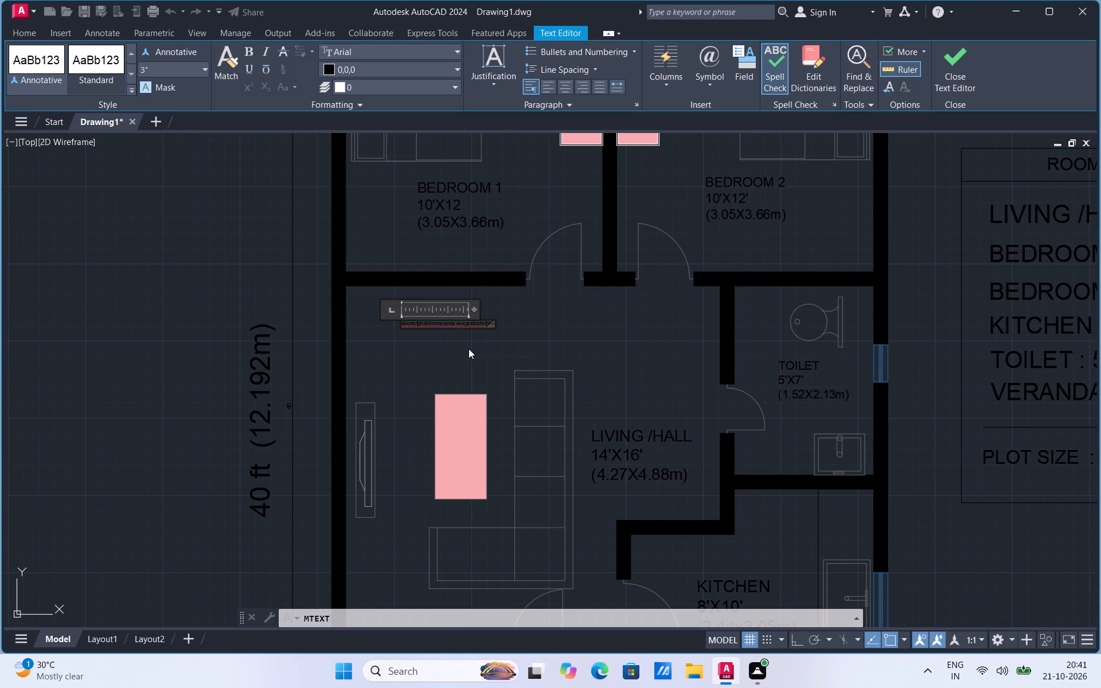
pyautogui.press('BackSpace')
pyautogui.press('BackSpace')
pyautogui.press('BackSpace')
pyautogui.press('BackSpace')
pyautogui.scroll(-2, 594, 384)
pyautogui.scroll(2, 629, 419)
pyautogui.scroll(-2, 629, 419)
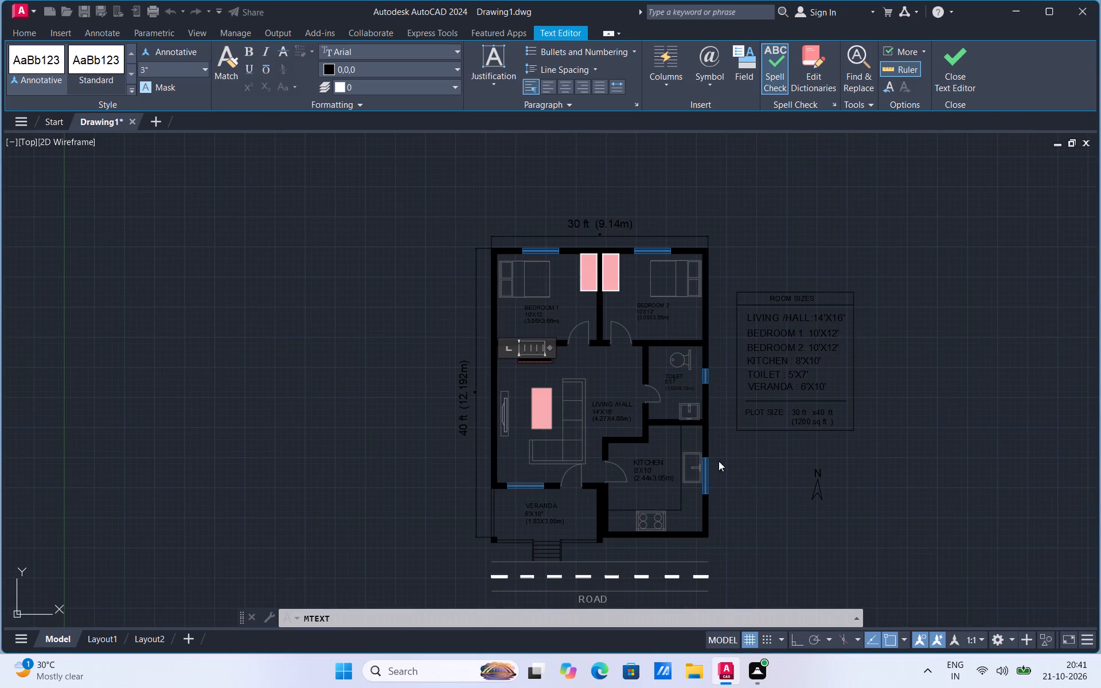
pyautogui.scroll(1, 817, 509)
pyautogui.click(800, 513)
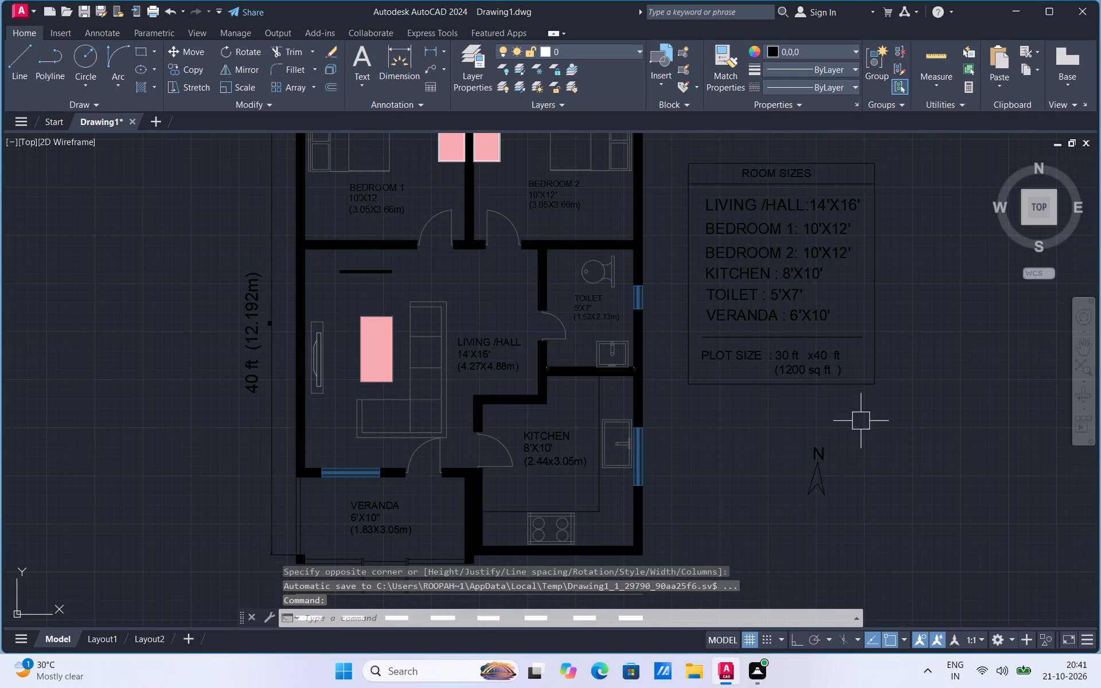
# Move the north arrow with its N label a short distance west-southwest, staying below the ROOM SIZES schedule.
pyautogui.click(797, 496)
pyautogui.click(847, 439)
pyautogui.rightClick(847, 439)
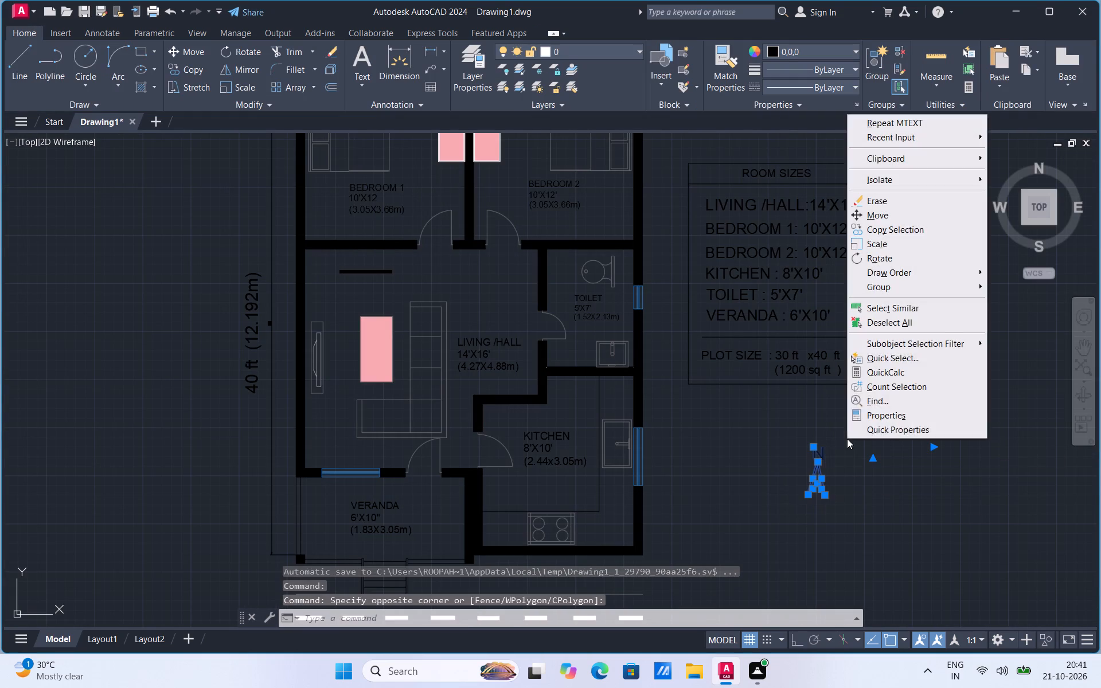
pyautogui.click(883, 222)
pyautogui.click(836, 433)
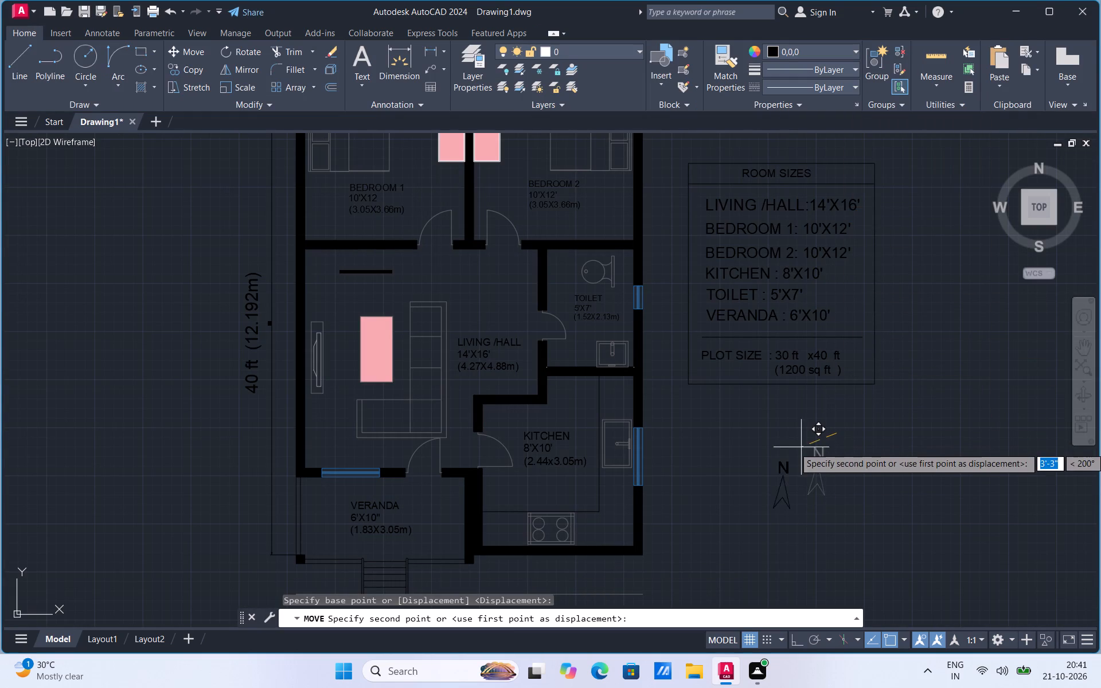
pyautogui.click(787, 455)
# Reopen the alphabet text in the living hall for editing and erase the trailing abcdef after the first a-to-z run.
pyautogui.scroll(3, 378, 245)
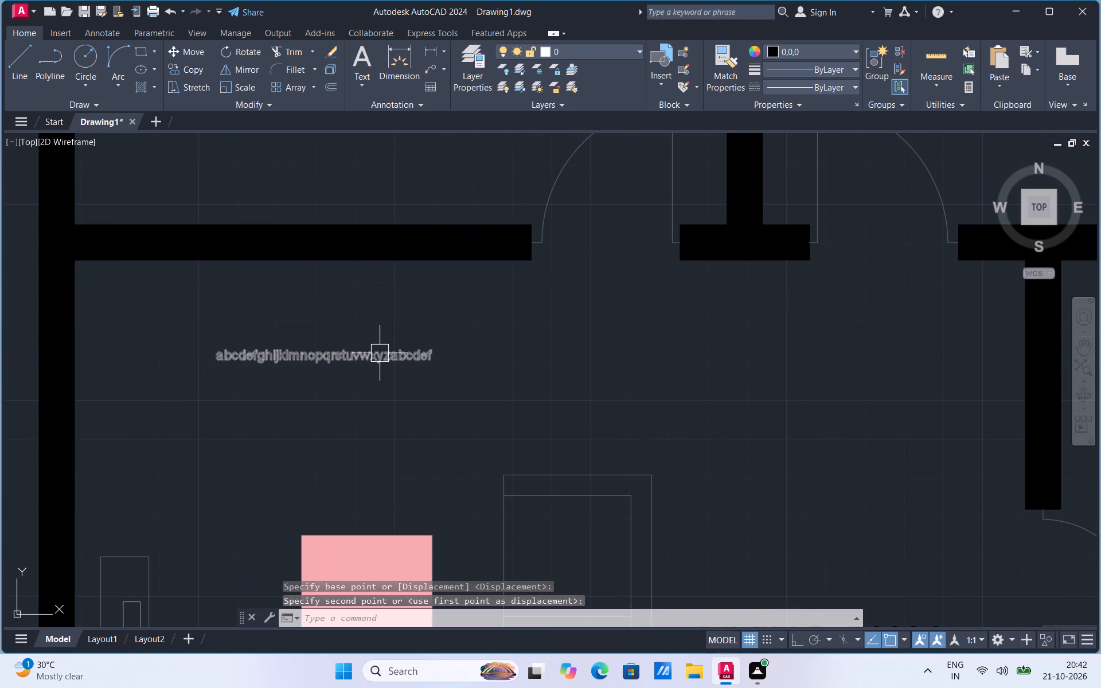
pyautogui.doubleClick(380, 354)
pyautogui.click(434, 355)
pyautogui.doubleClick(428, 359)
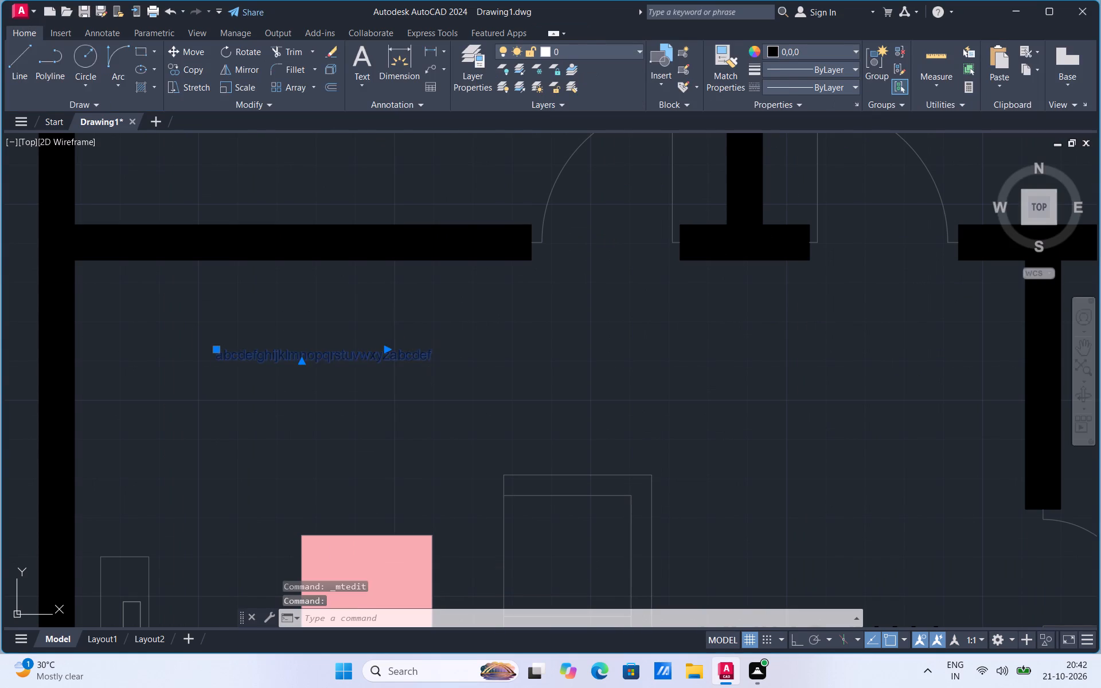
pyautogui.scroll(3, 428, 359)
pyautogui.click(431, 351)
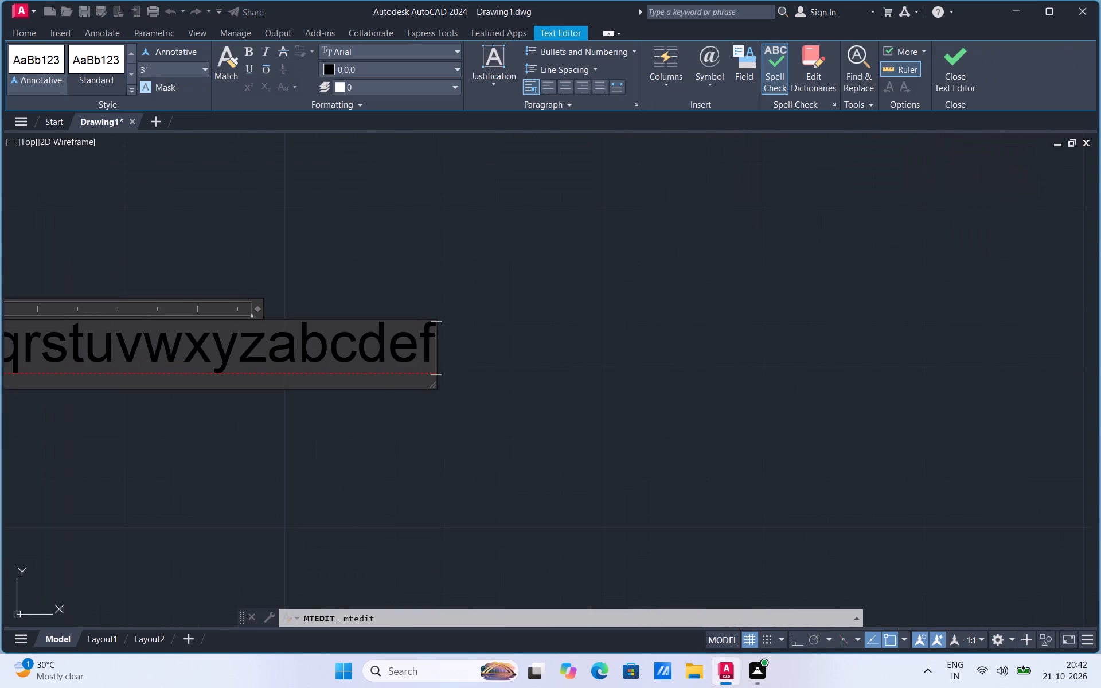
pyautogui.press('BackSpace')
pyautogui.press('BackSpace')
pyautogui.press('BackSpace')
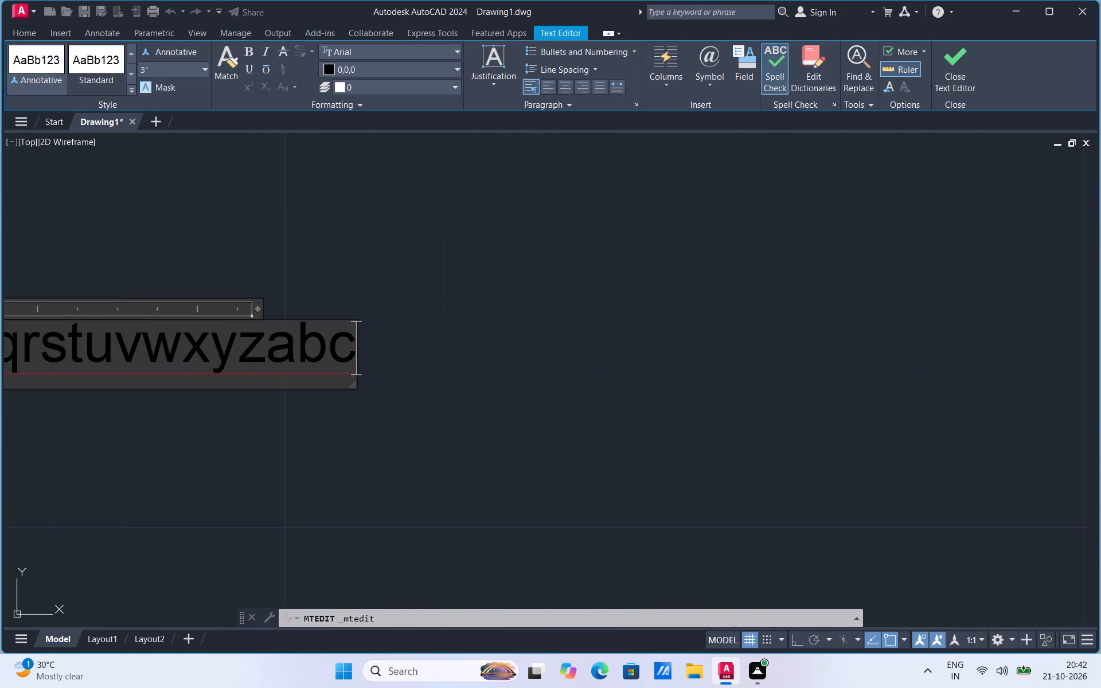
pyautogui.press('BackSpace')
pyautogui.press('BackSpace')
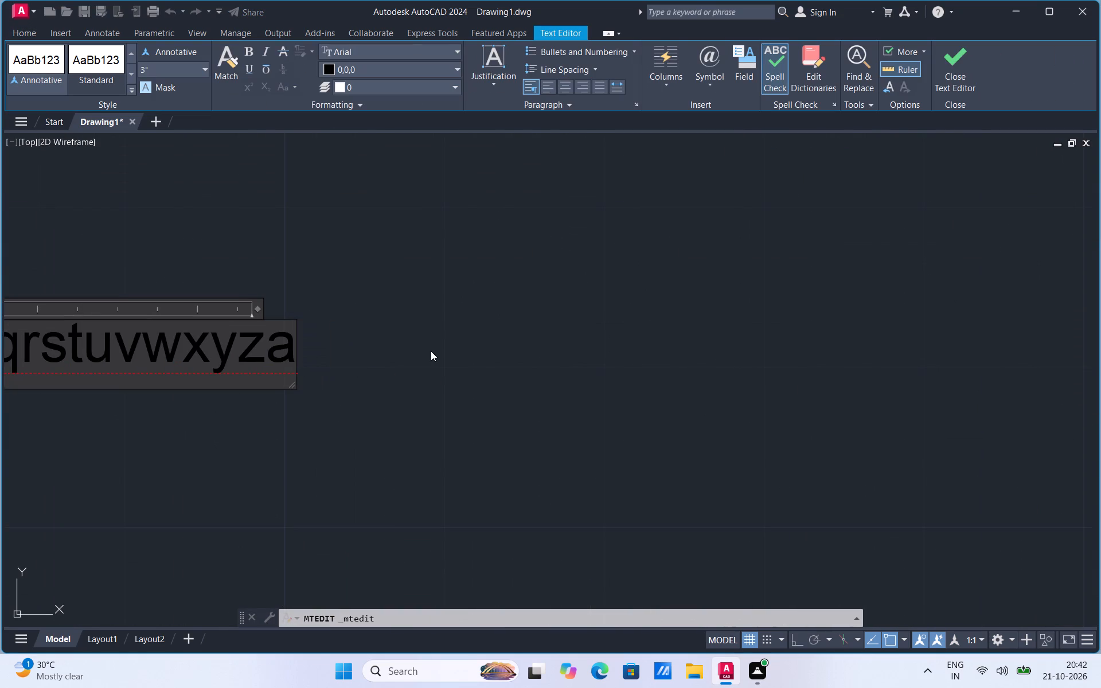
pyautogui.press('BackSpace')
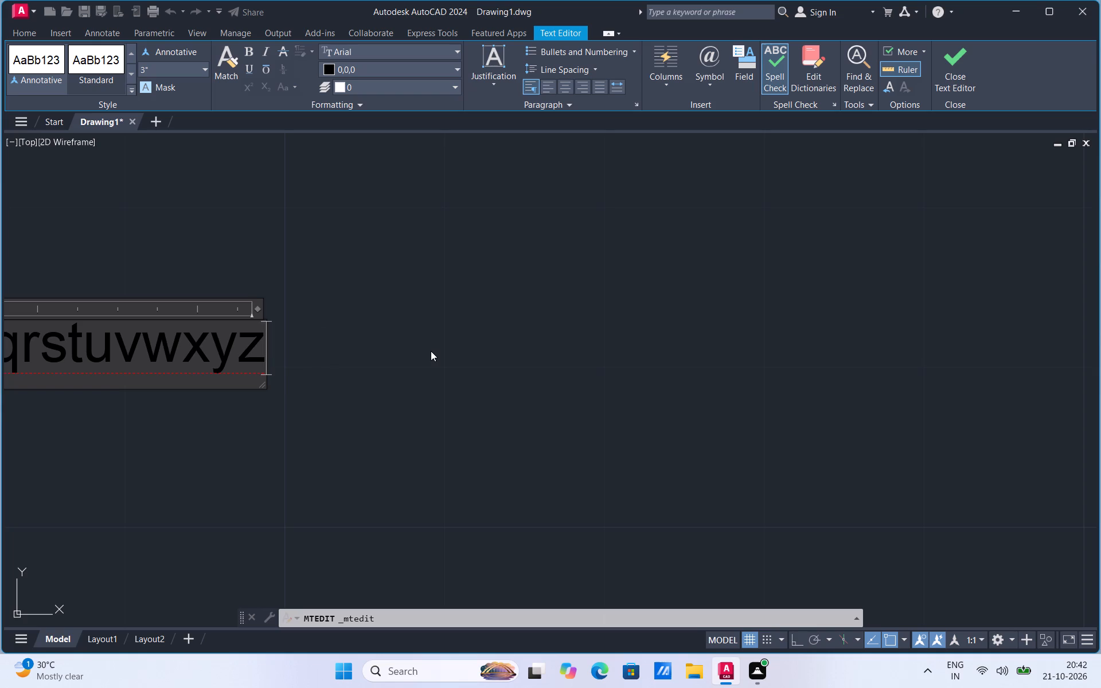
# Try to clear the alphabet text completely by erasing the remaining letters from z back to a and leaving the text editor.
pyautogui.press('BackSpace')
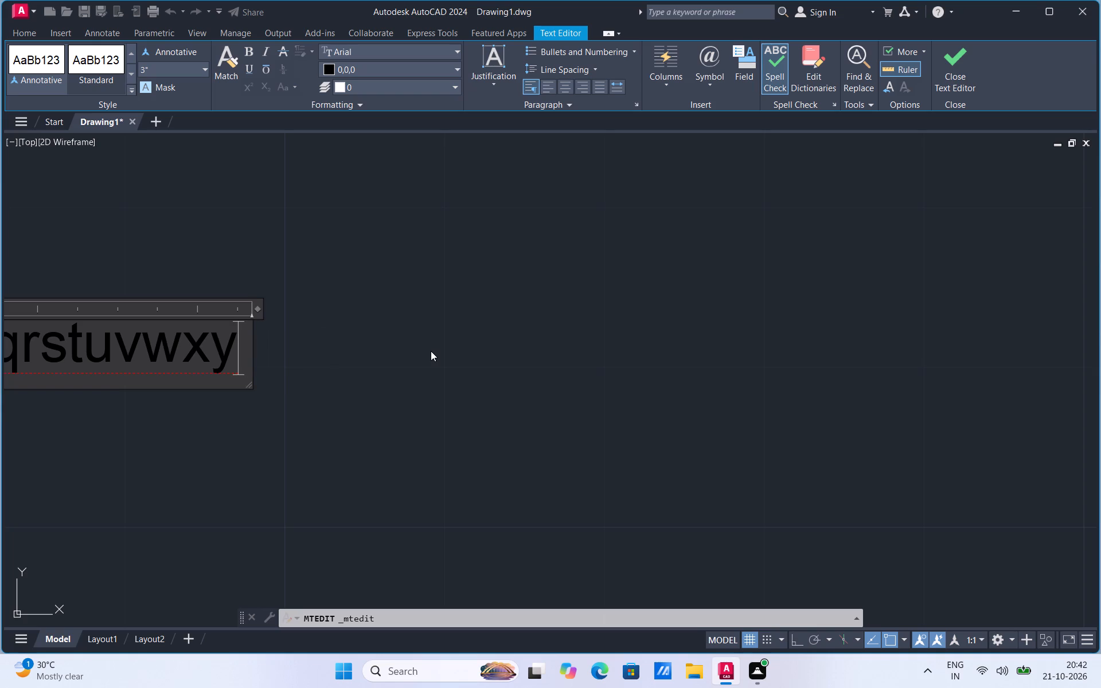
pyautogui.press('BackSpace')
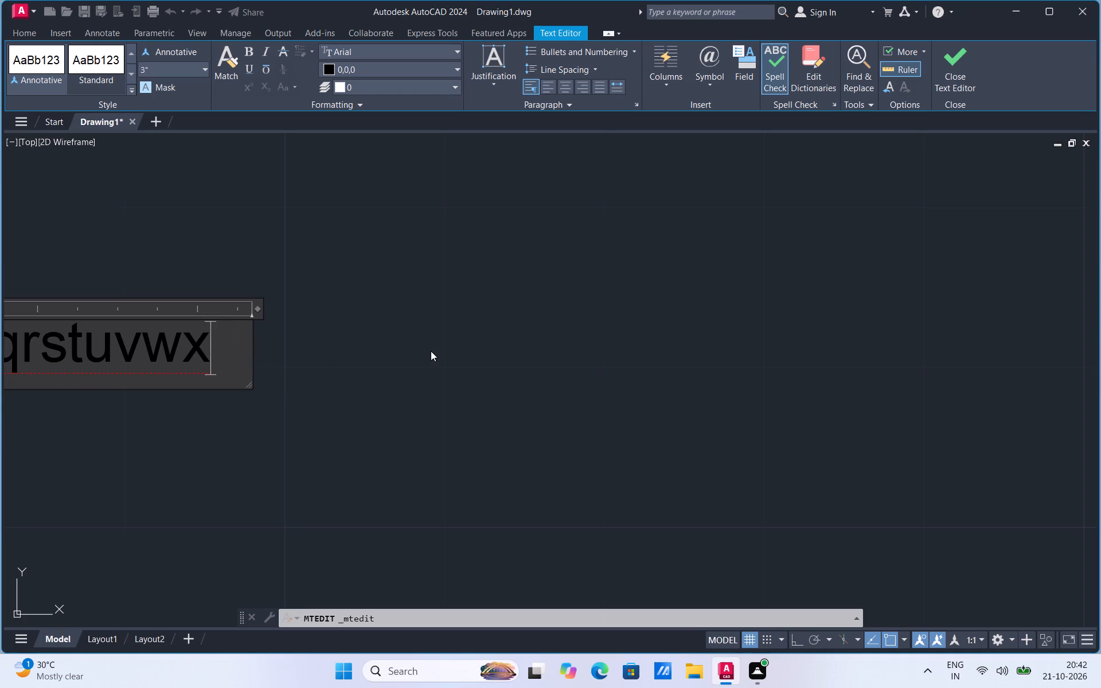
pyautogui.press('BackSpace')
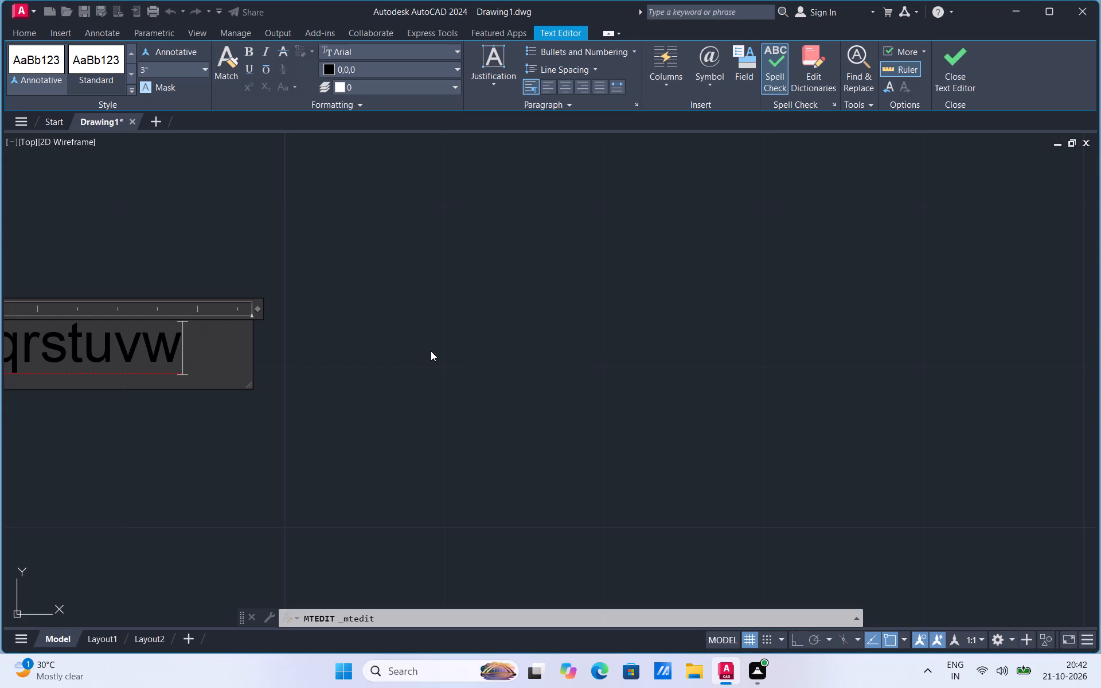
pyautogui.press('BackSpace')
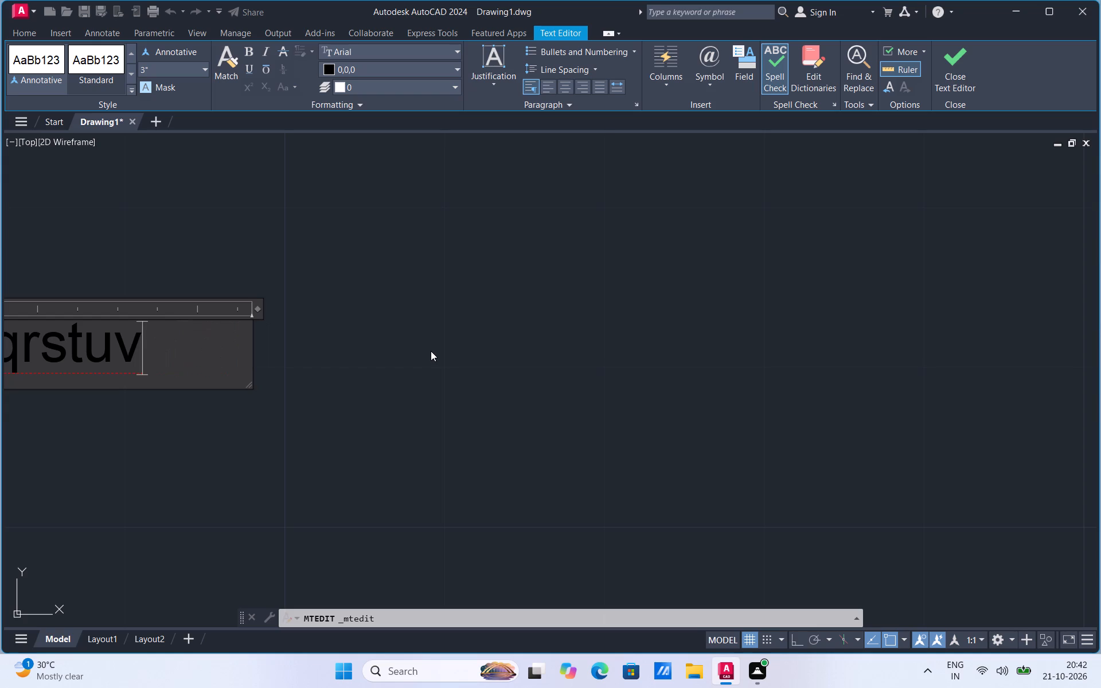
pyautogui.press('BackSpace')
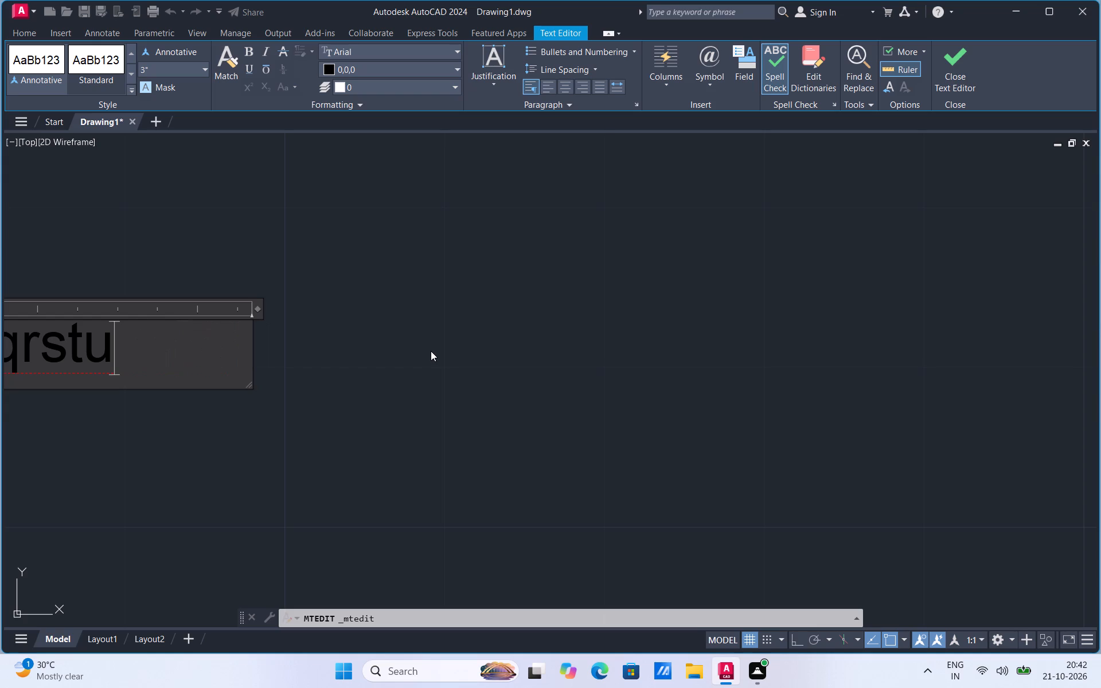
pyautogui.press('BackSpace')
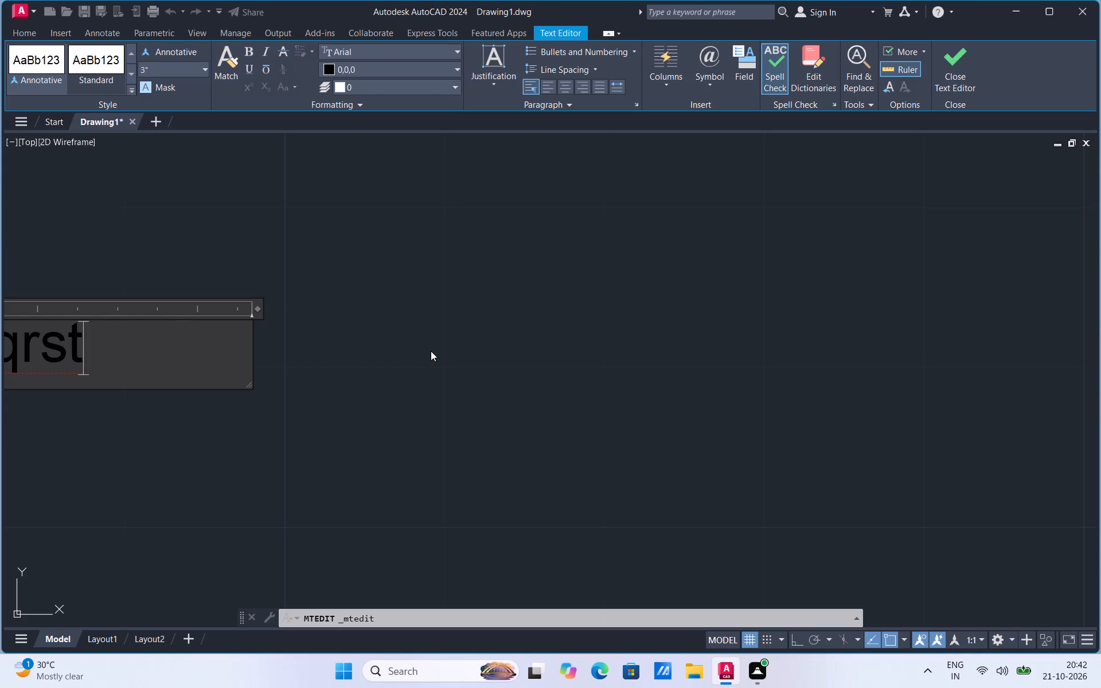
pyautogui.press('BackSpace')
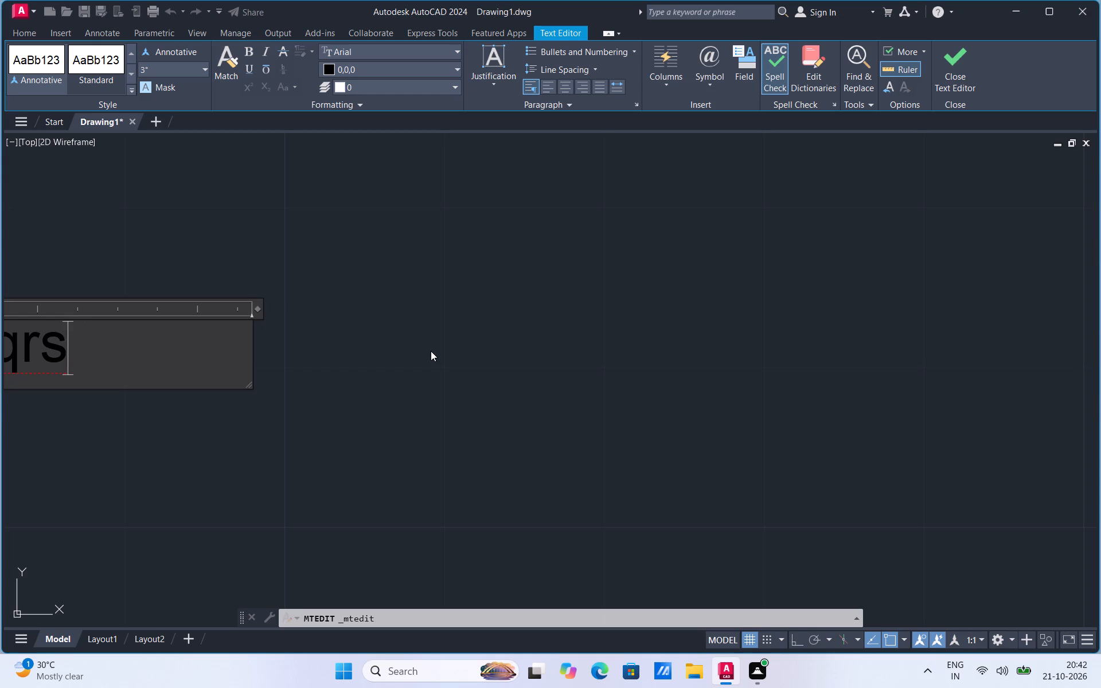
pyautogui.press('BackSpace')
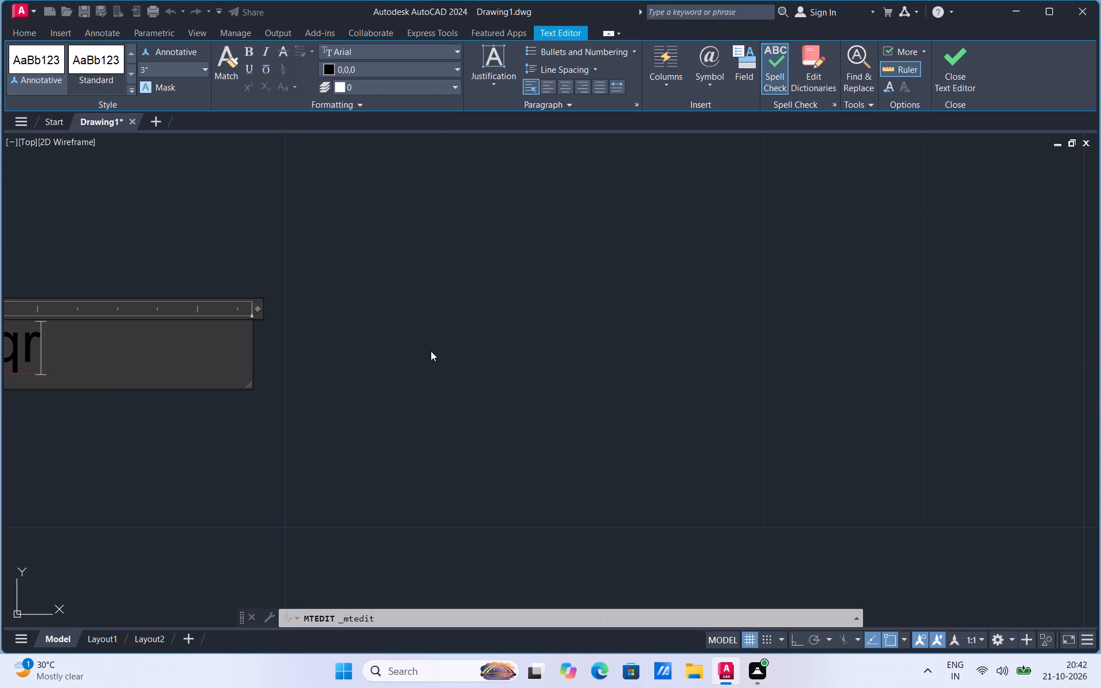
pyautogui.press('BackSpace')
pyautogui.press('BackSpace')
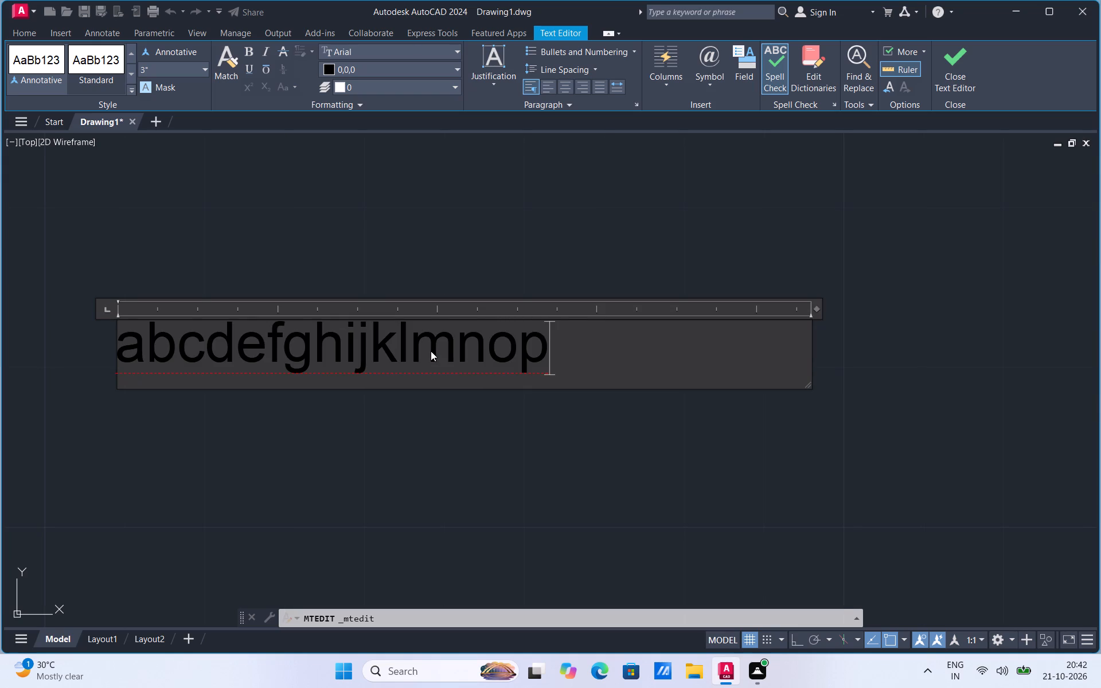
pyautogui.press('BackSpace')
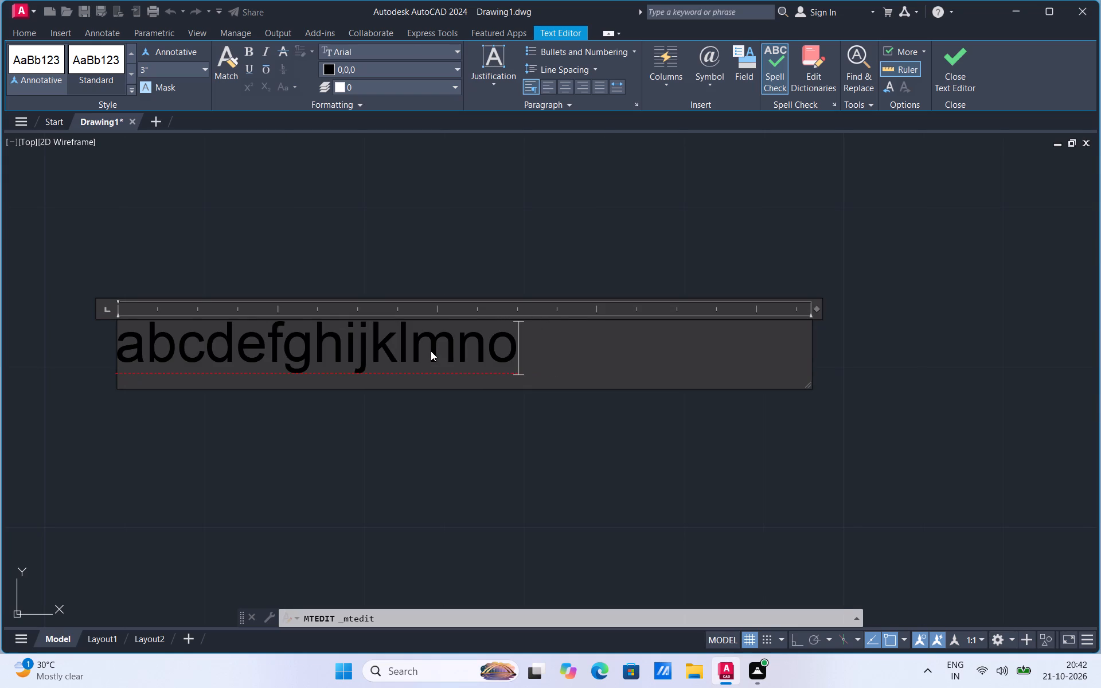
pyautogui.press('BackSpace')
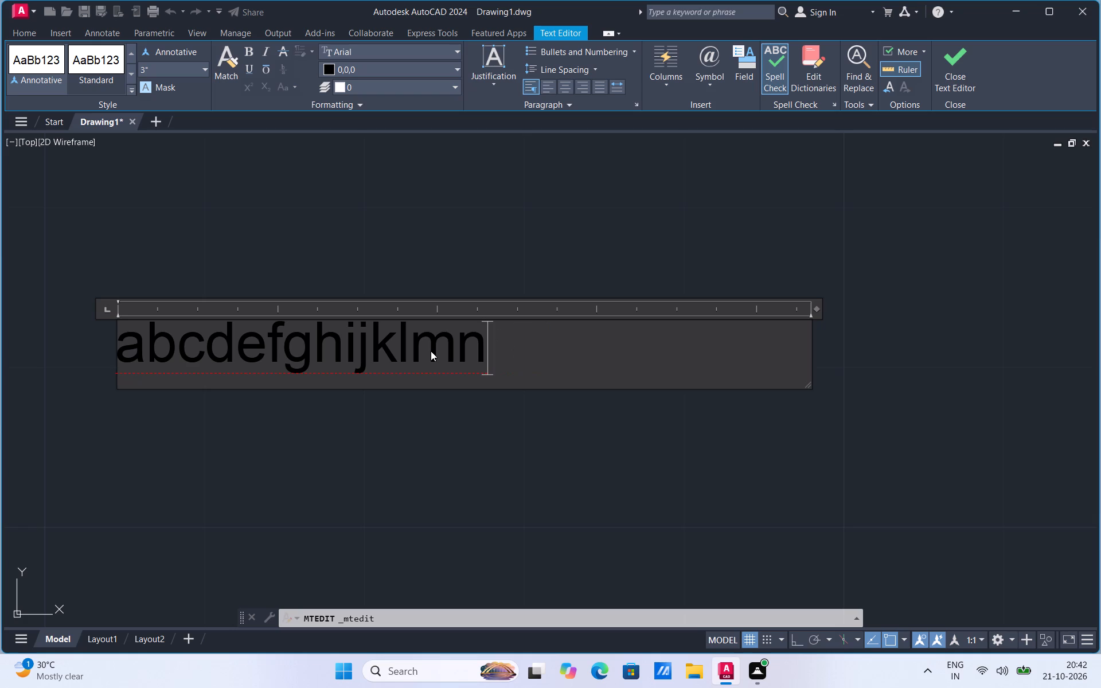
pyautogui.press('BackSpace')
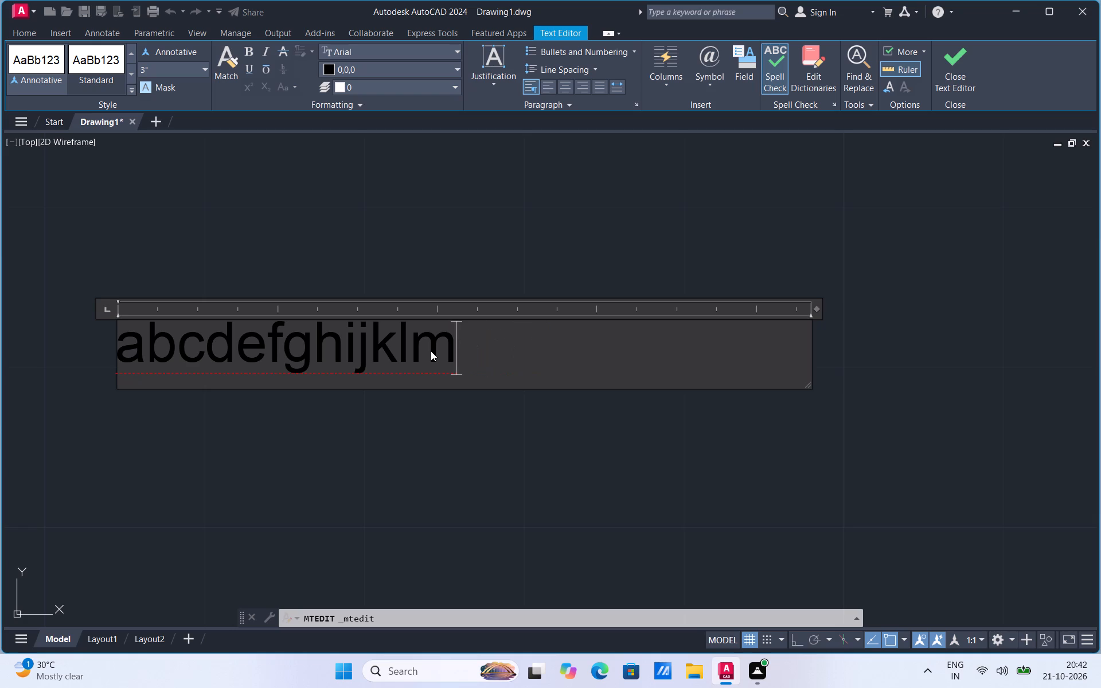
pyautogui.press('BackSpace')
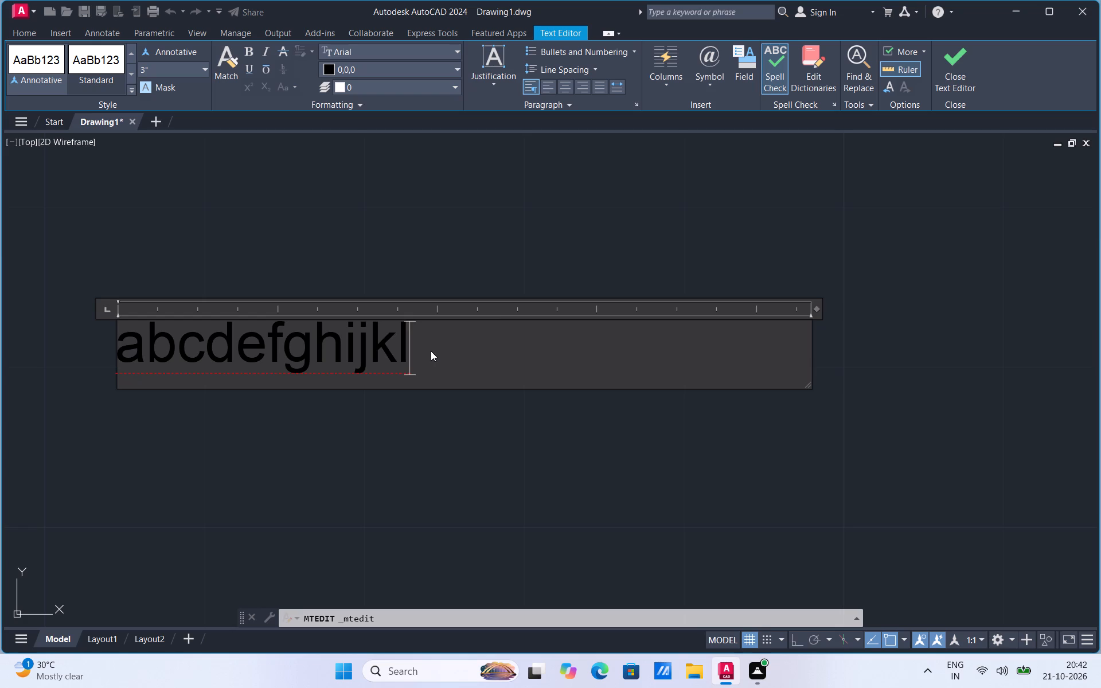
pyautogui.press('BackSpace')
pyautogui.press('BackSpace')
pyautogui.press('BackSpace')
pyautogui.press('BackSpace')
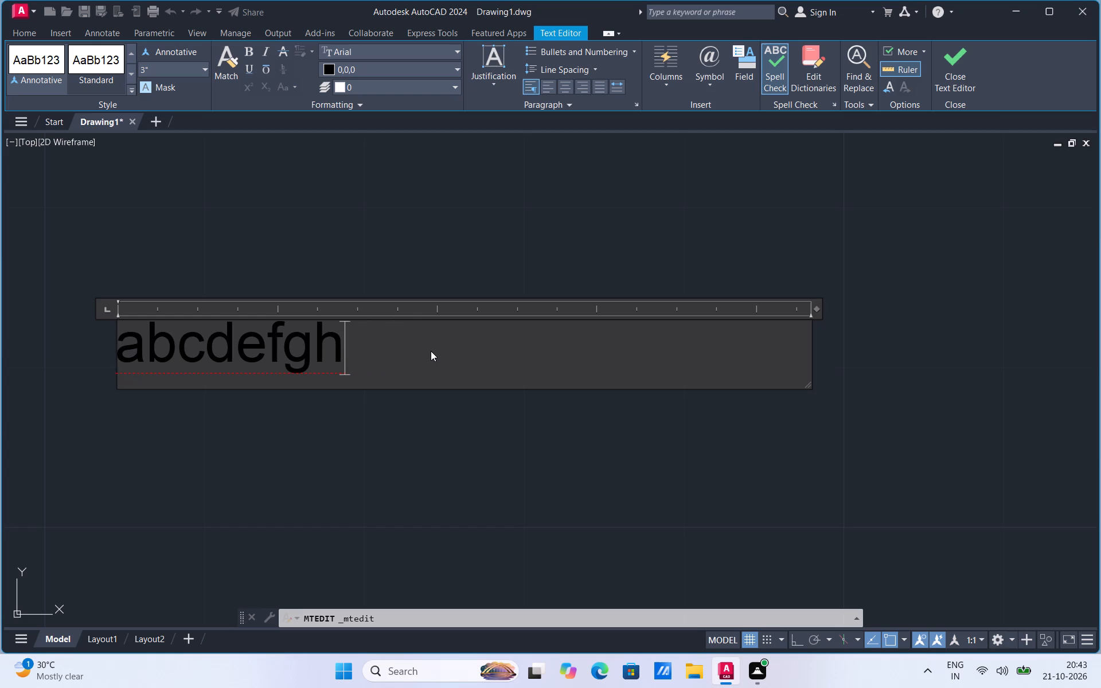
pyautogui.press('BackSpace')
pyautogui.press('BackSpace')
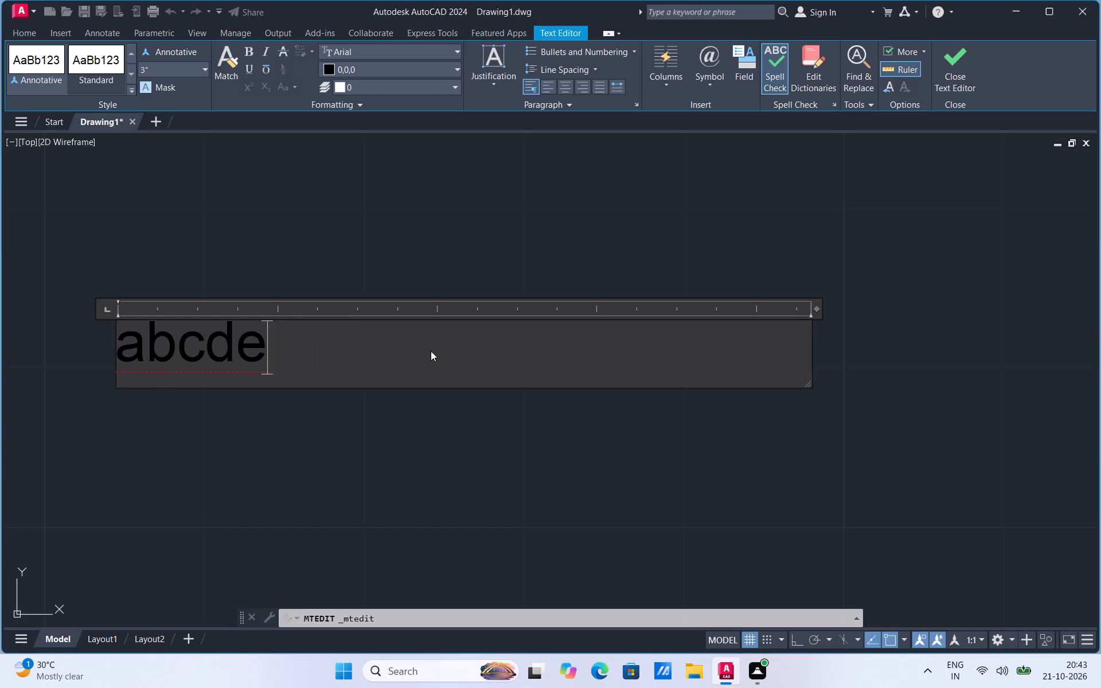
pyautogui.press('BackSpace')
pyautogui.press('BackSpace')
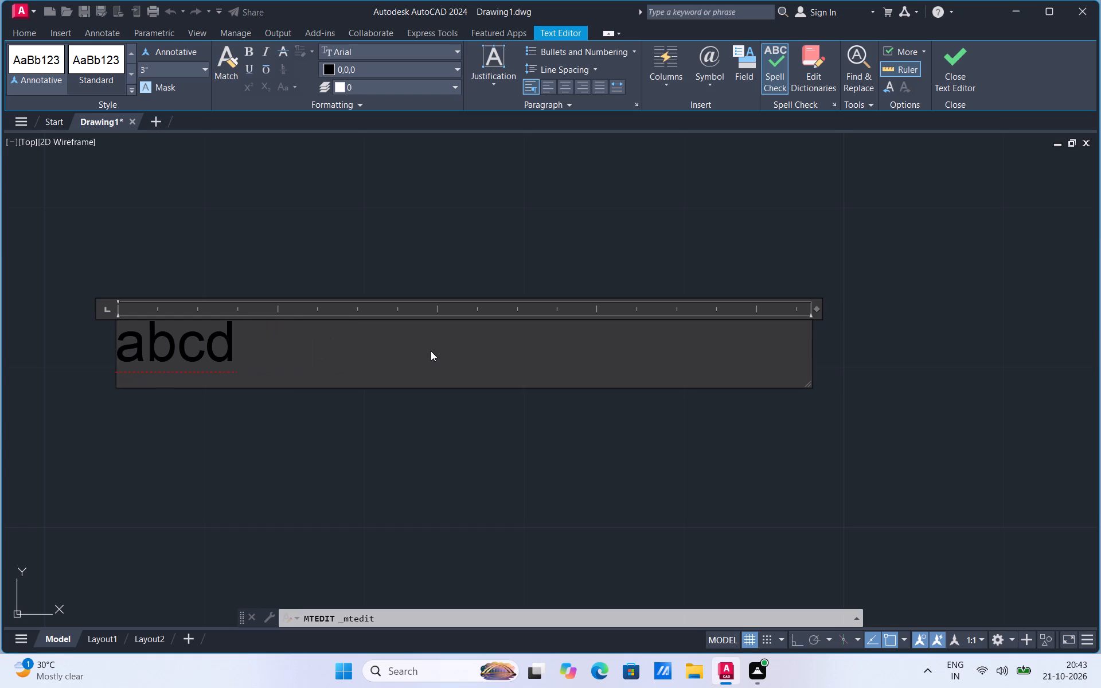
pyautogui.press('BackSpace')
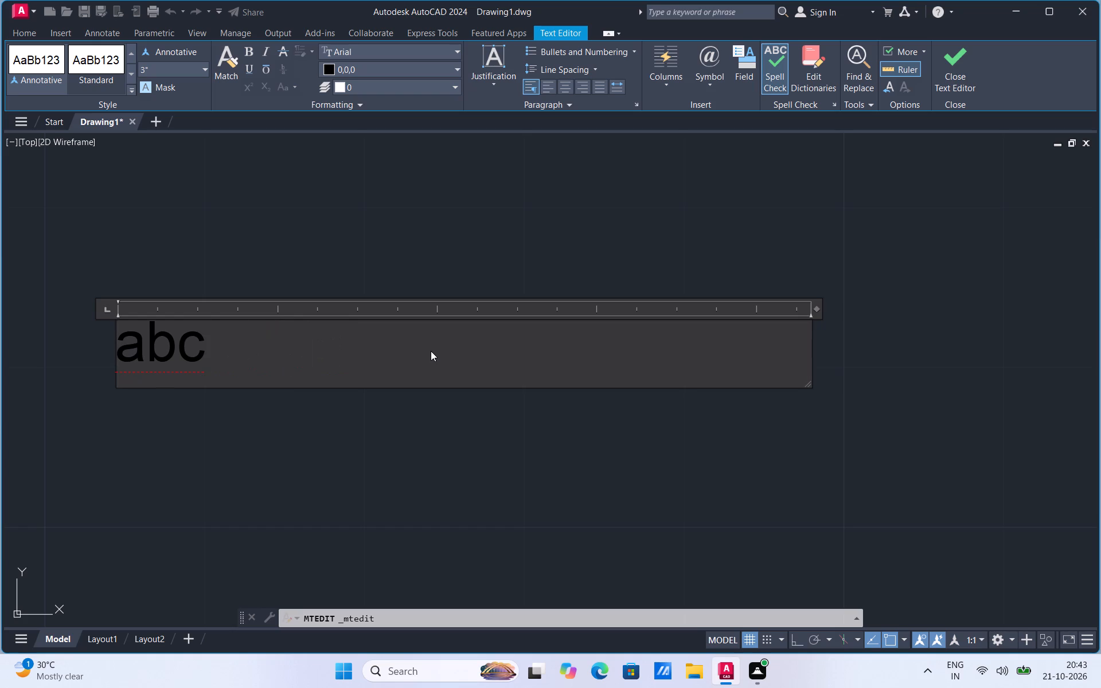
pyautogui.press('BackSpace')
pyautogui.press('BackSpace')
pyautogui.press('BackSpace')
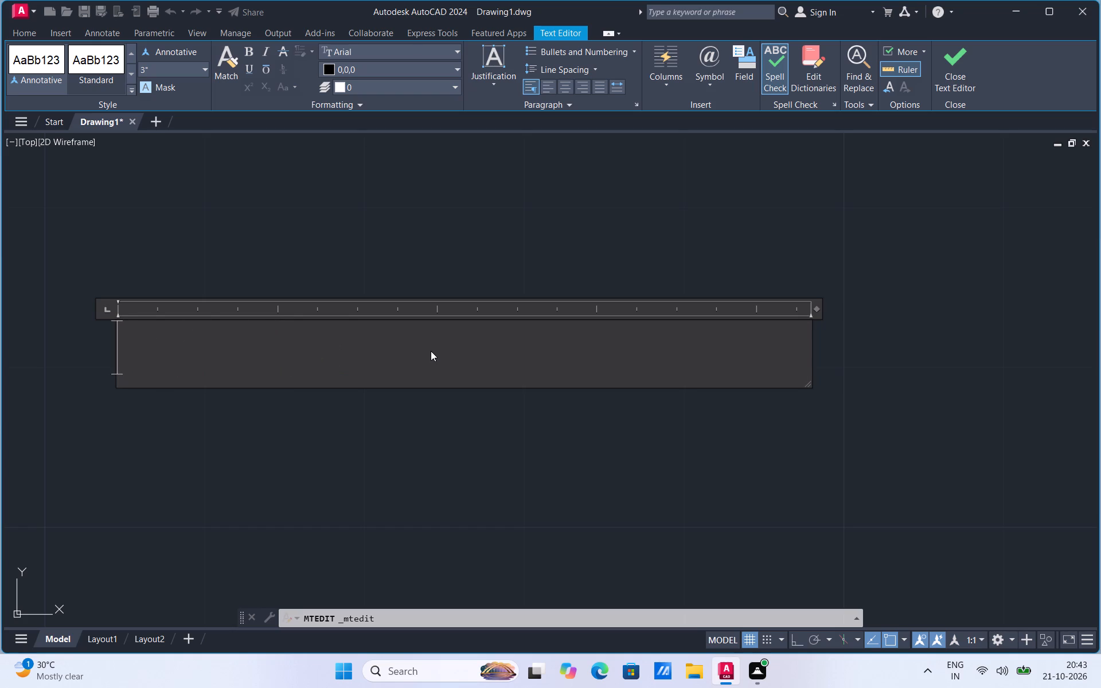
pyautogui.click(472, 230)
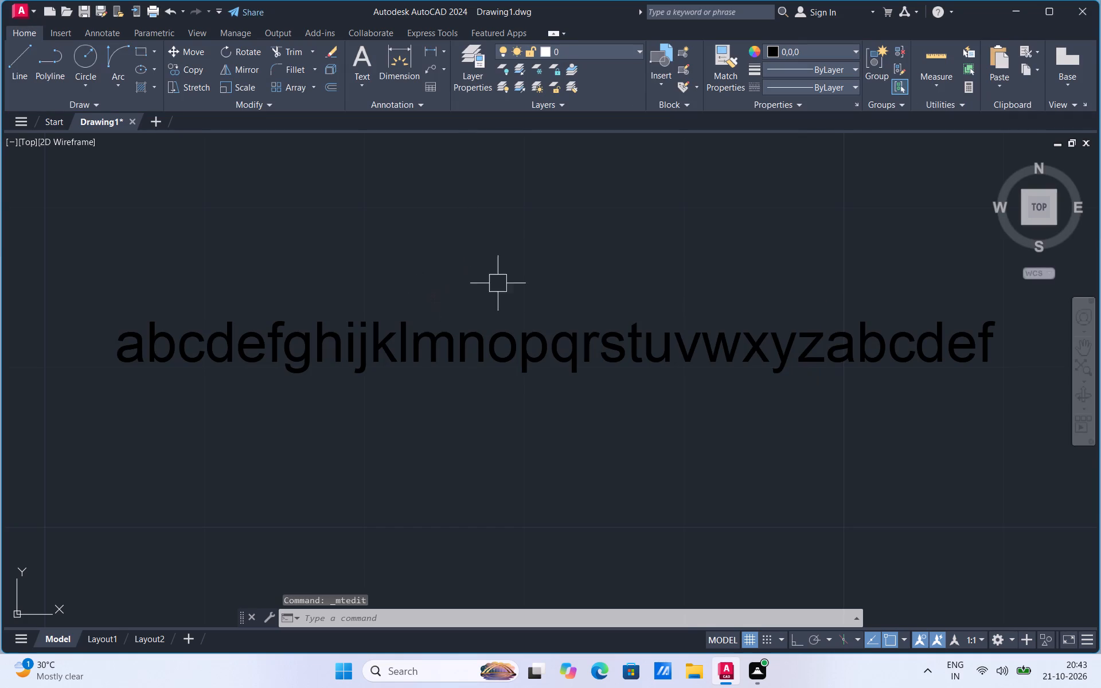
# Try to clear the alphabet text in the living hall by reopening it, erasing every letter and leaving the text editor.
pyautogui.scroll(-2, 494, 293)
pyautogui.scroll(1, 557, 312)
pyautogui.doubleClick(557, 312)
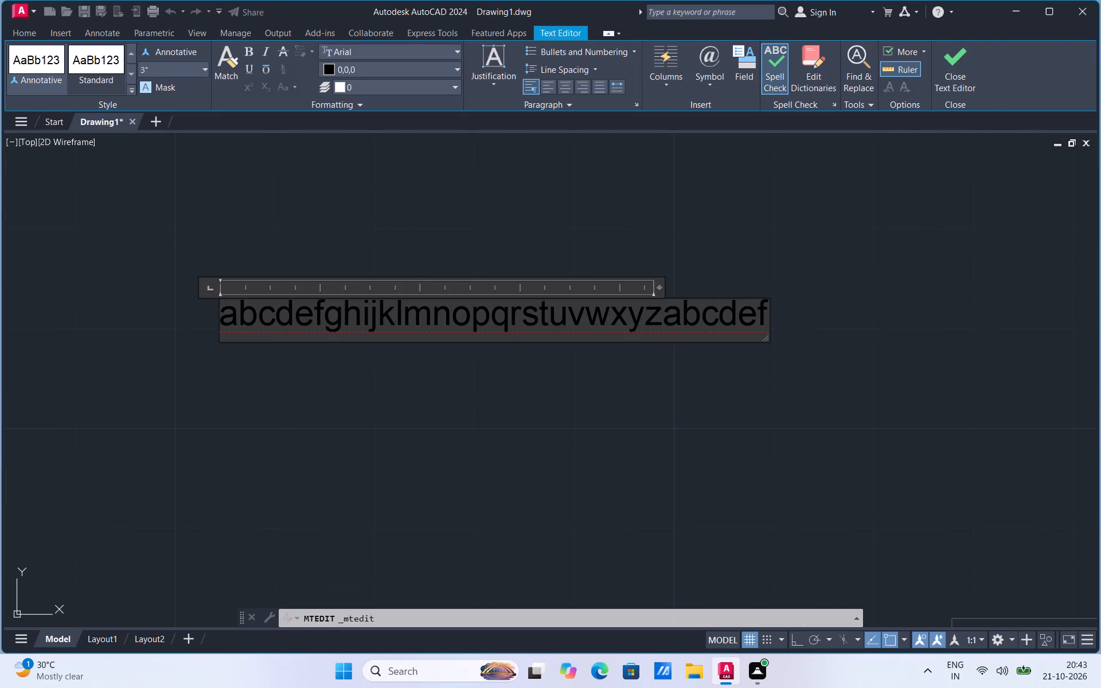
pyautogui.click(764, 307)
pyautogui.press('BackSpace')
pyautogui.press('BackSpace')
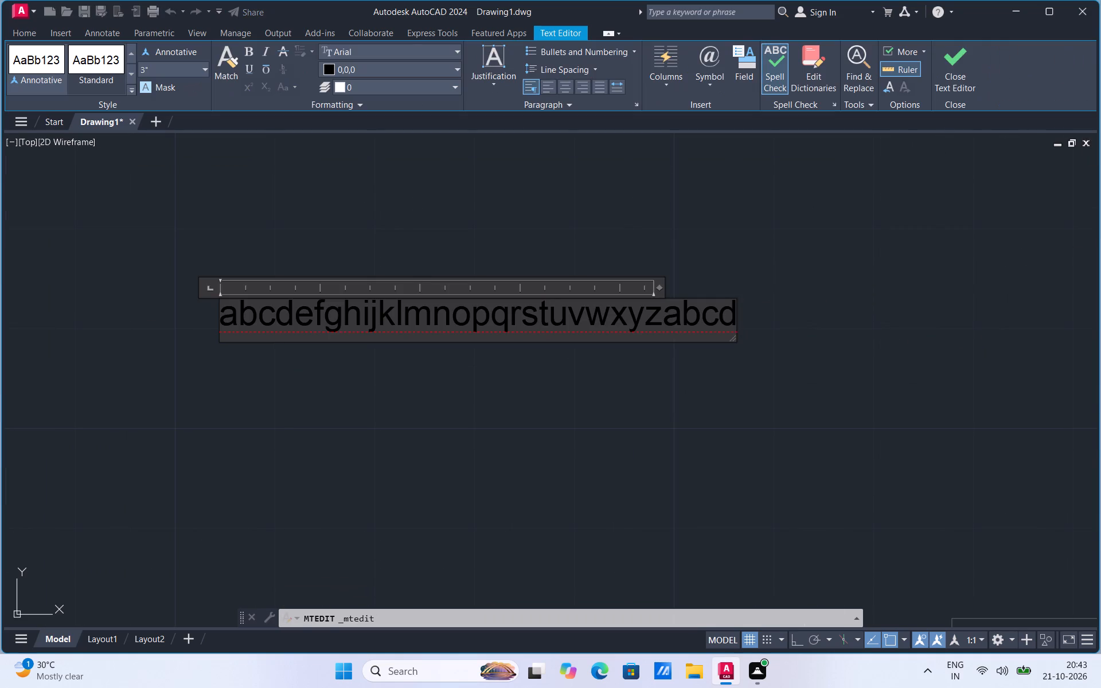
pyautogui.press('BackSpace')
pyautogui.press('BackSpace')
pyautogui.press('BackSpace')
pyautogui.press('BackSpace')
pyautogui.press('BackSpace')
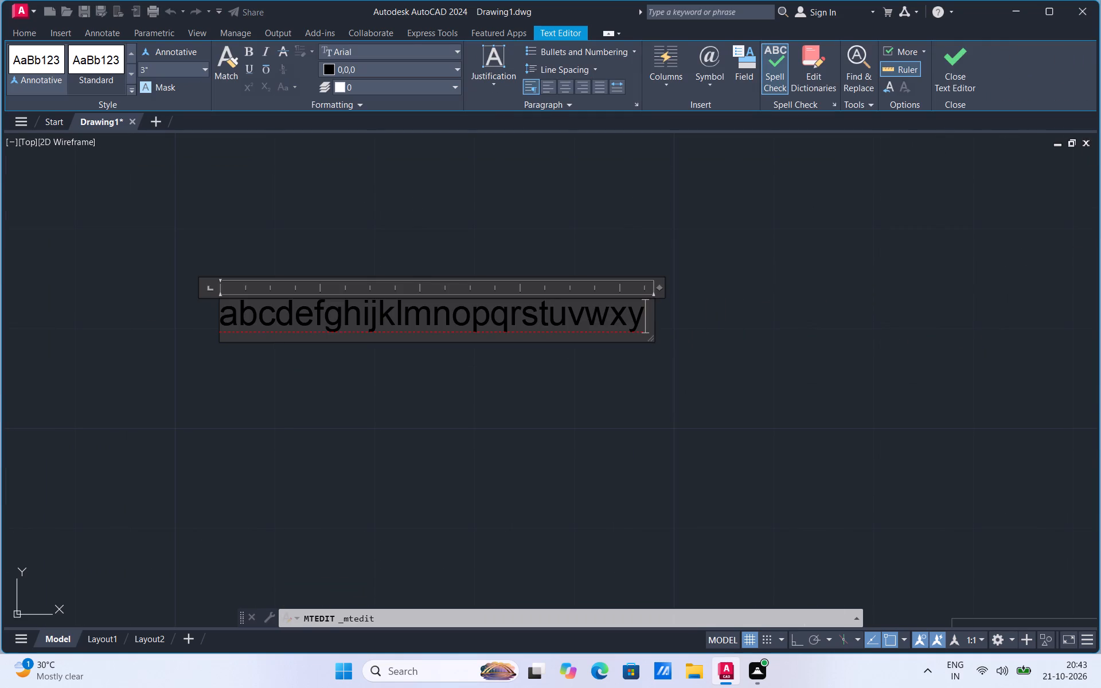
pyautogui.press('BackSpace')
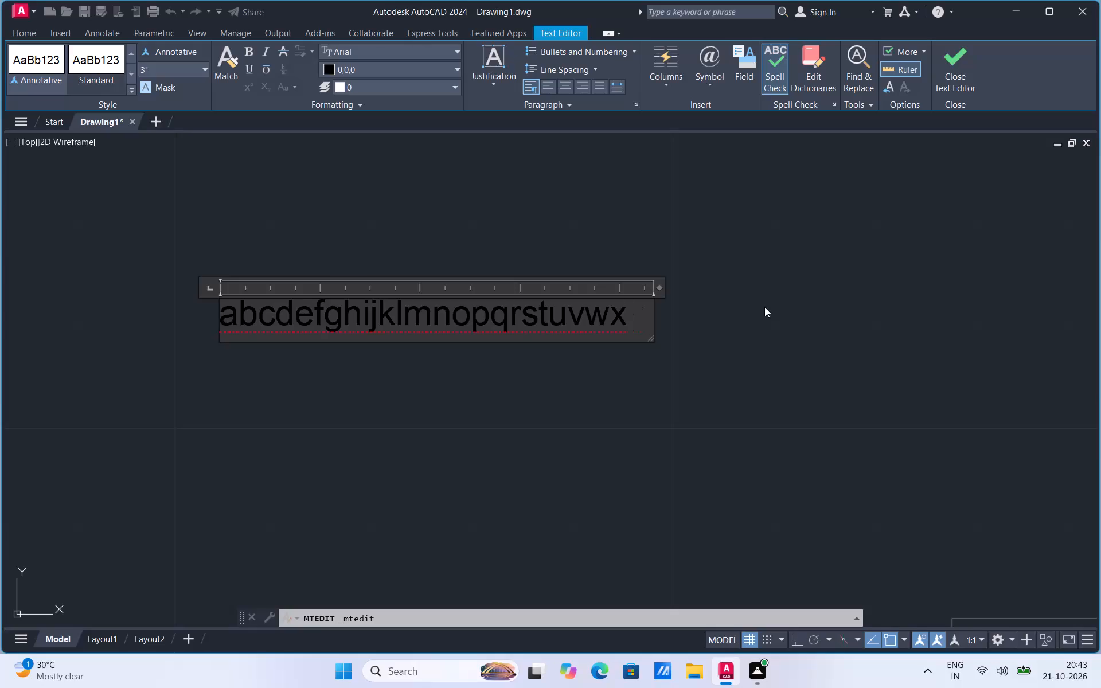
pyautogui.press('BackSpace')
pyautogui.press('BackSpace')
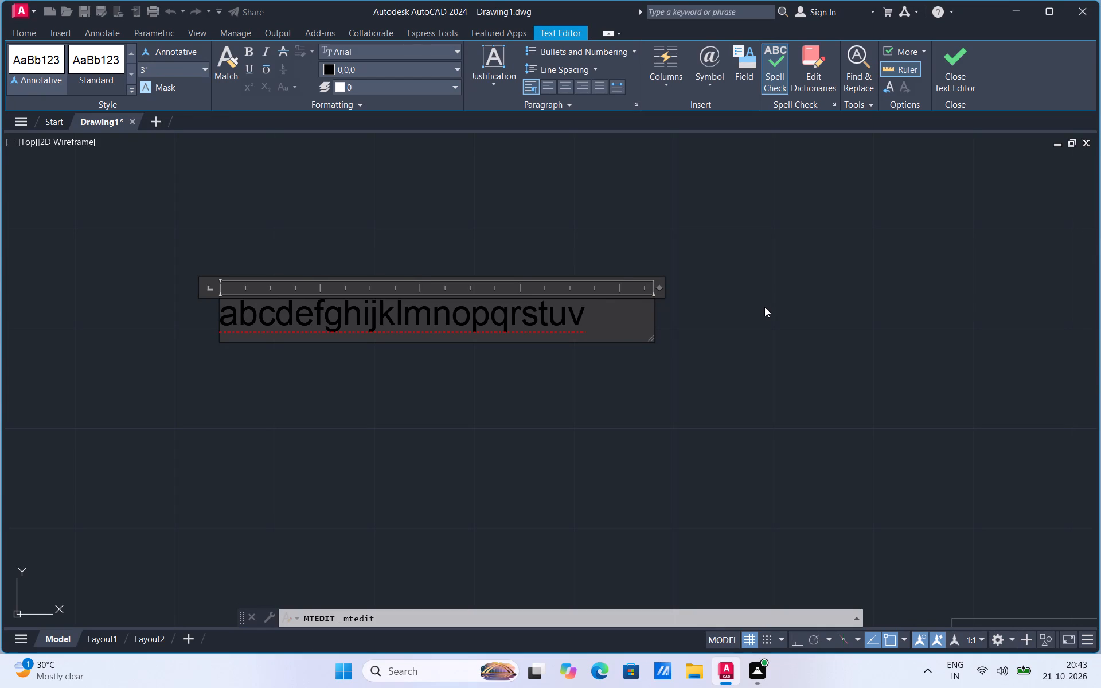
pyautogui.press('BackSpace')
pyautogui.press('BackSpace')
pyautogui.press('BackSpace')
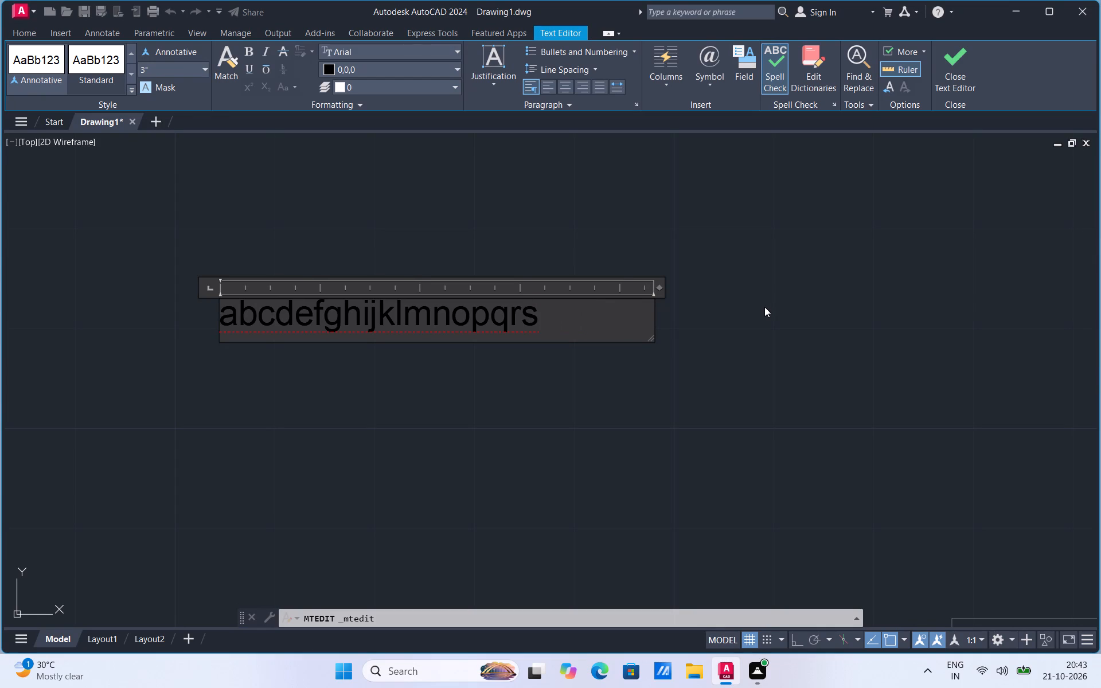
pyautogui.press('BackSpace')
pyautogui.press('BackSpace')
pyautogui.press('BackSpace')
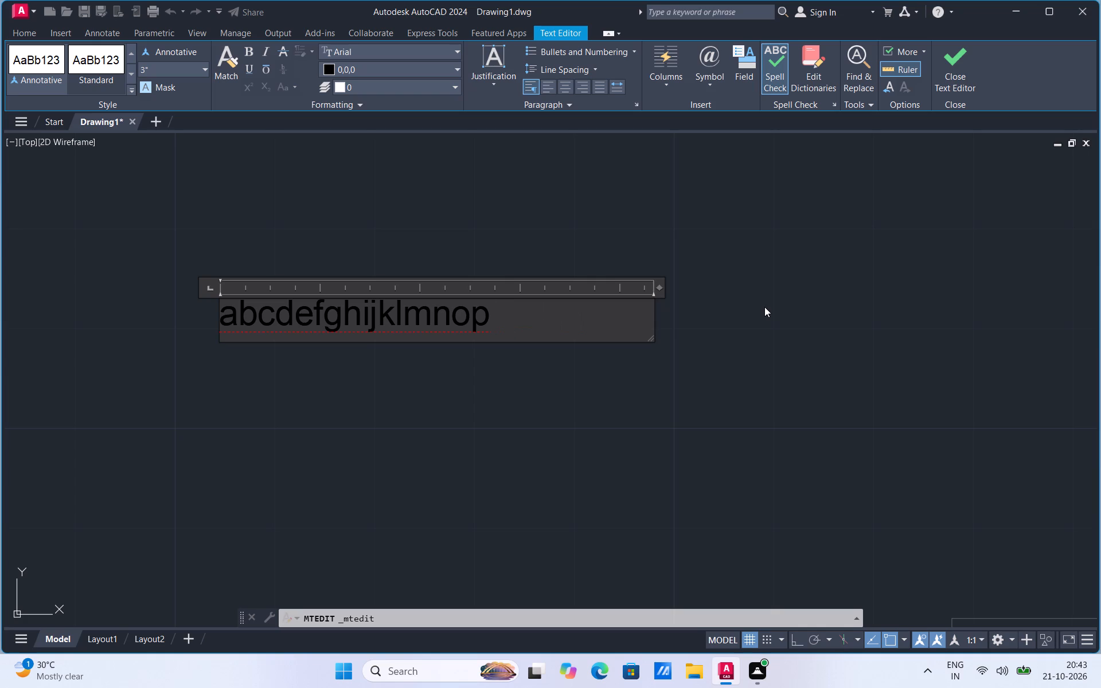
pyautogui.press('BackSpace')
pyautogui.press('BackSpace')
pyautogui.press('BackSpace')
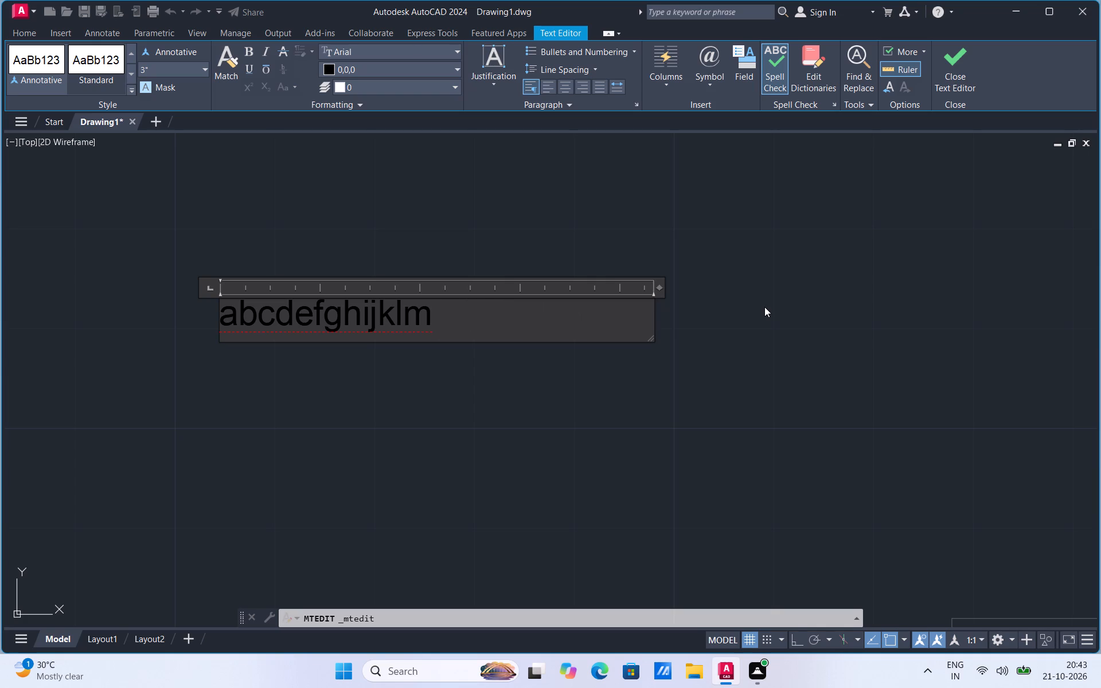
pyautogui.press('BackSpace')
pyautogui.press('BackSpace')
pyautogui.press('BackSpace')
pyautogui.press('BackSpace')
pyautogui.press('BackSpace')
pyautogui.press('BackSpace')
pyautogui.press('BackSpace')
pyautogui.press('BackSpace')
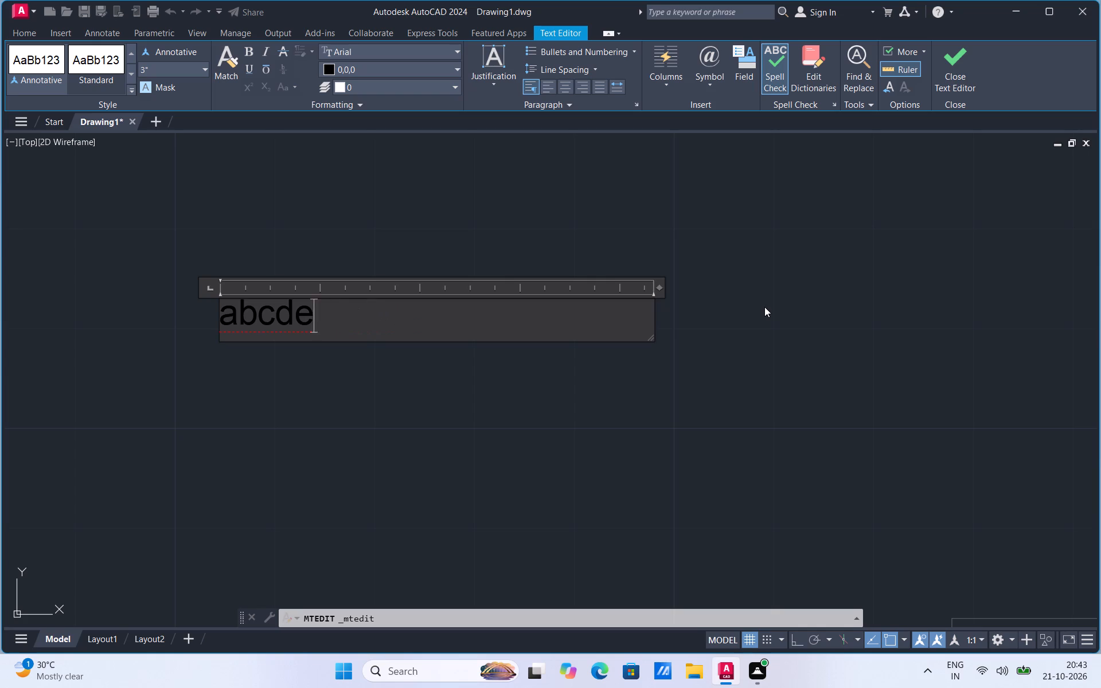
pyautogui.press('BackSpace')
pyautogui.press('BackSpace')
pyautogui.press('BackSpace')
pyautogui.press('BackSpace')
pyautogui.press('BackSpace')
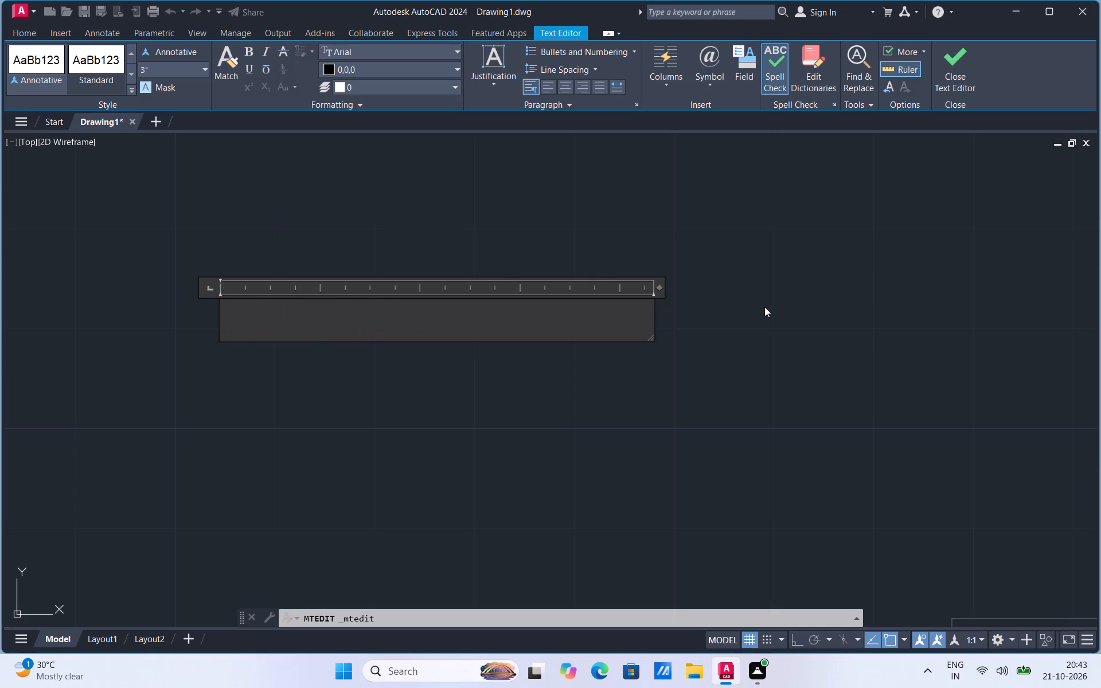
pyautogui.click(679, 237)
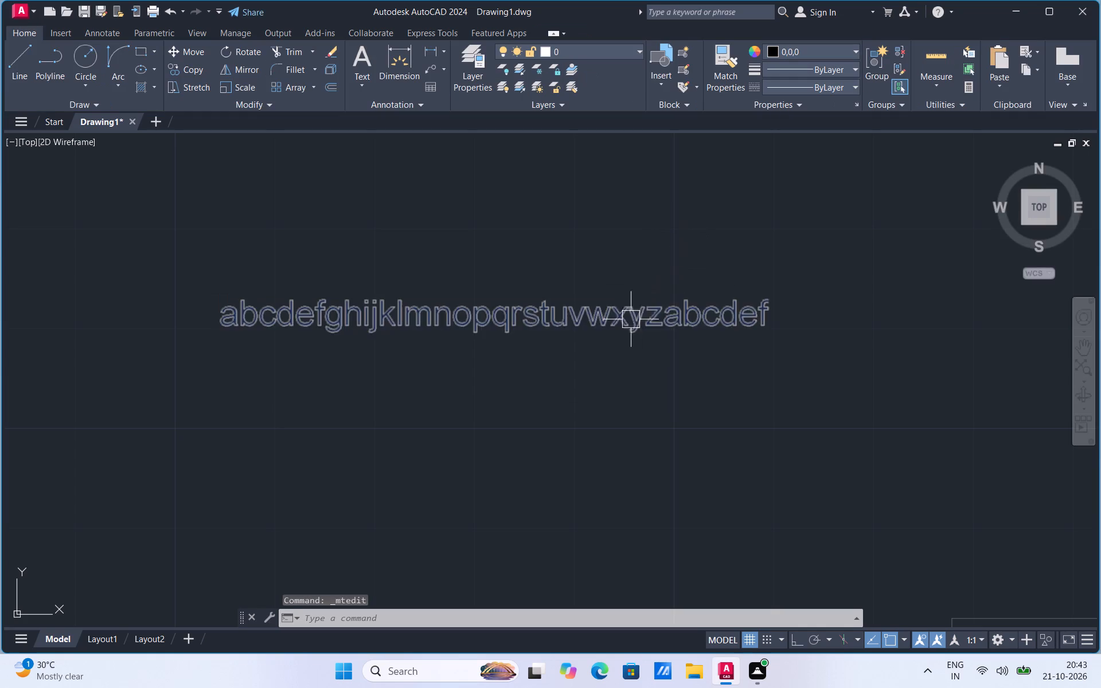
# Delete the whole alphabet text object from the living hall.
pyautogui.click(642, 323)
pyautogui.press('Delete')
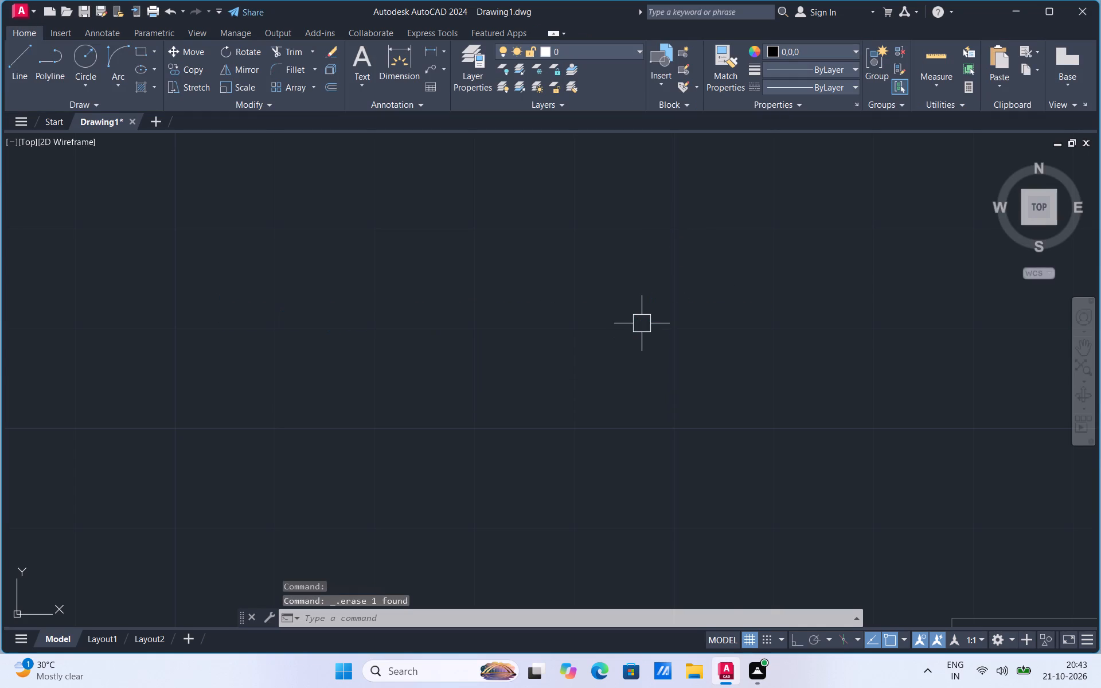
# Draw a short vertical sample line west of Bedroom 1, outside the plan, in dark red 153,27,30.
pyautogui.scroll(-5, 642, 323)
pyautogui.scroll(-2, 555, 379)
pyautogui.scroll(2, 651, 341)
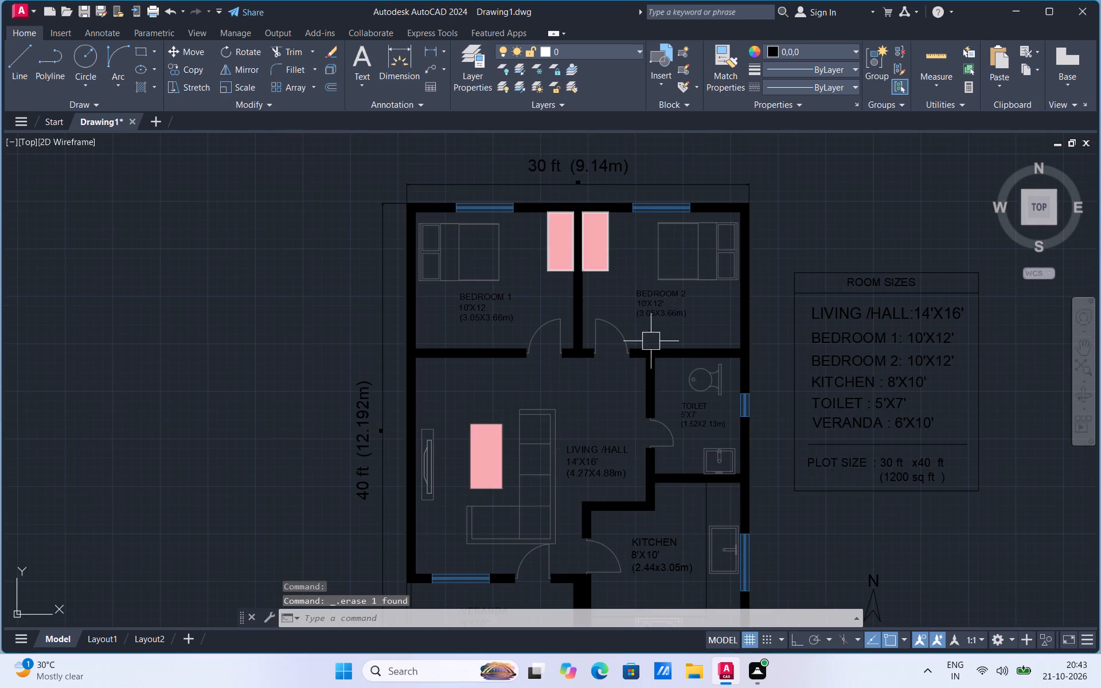
pyautogui.scroll(1, 651, 341)
pyautogui.scroll(-1, 607, 372)
pyautogui.scroll(1, 662, 301)
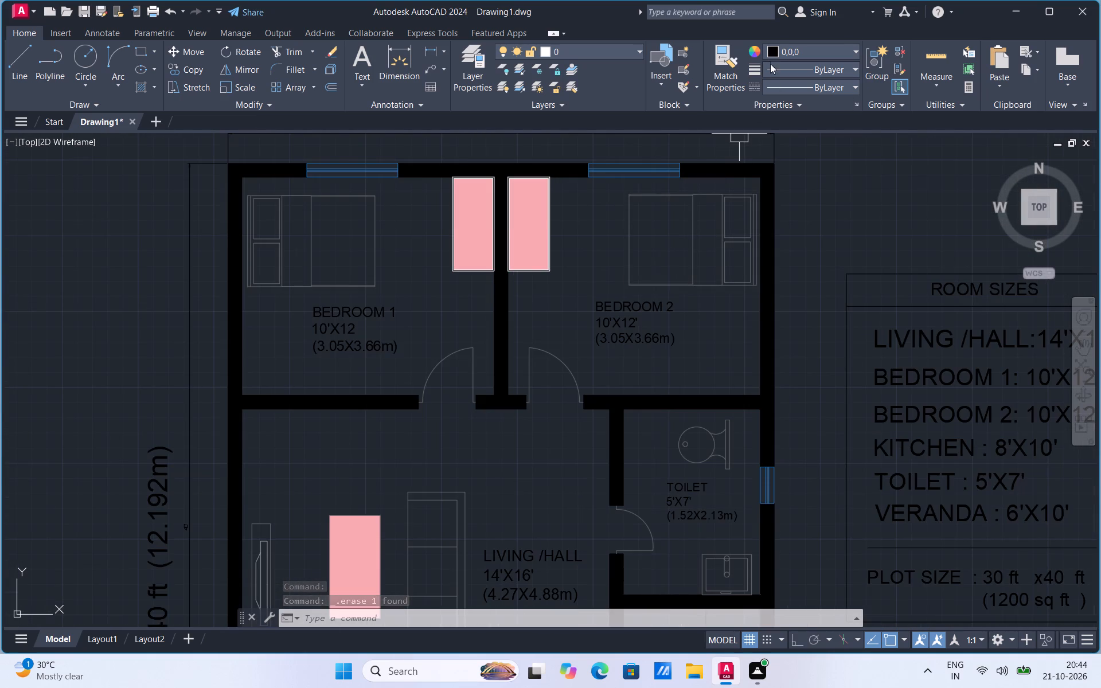
pyautogui.click(777, 47)
pyautogui.click(812, 99)
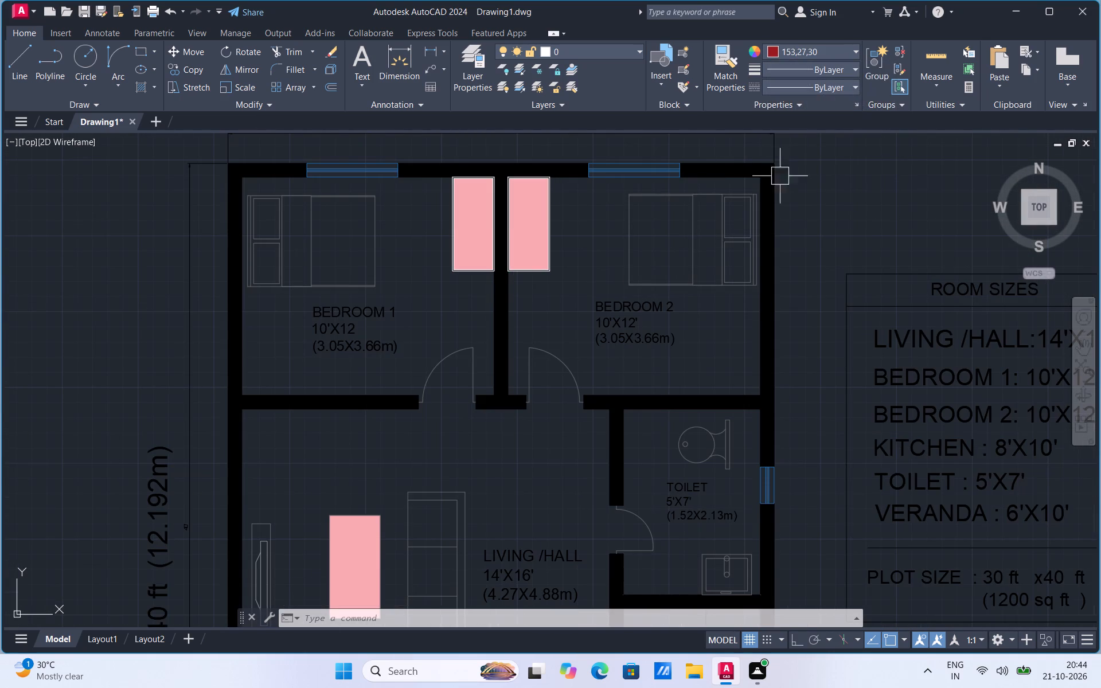
pyautogui.click(24, 73)
pyautogui.click(128, 364)
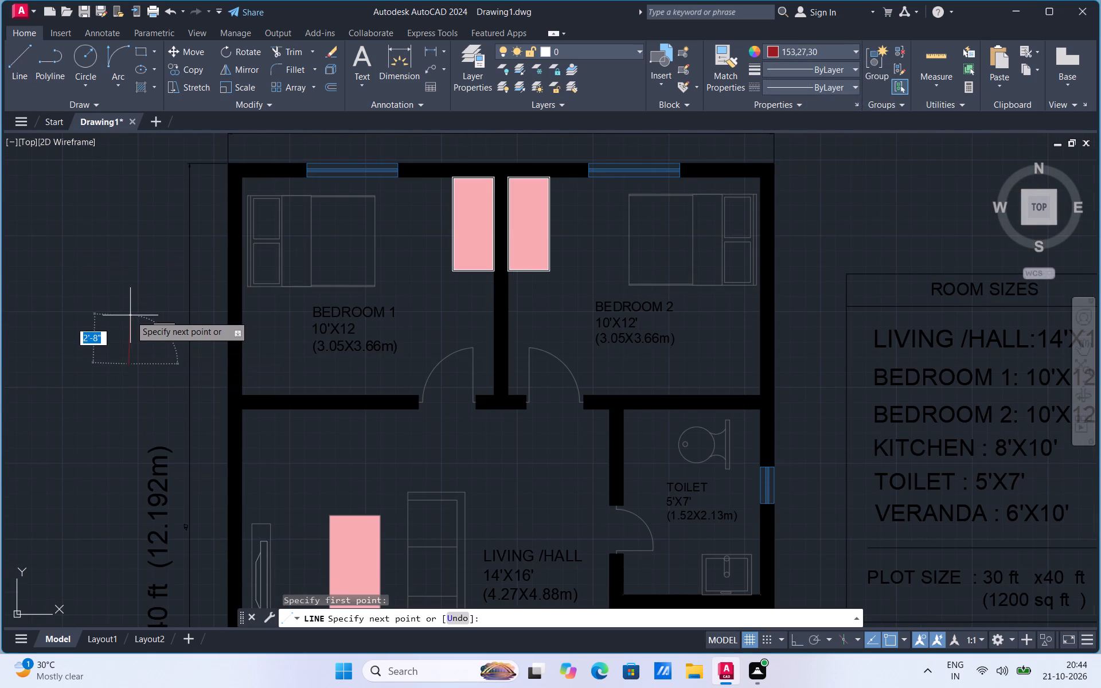
pyautogui.click(129, 308)
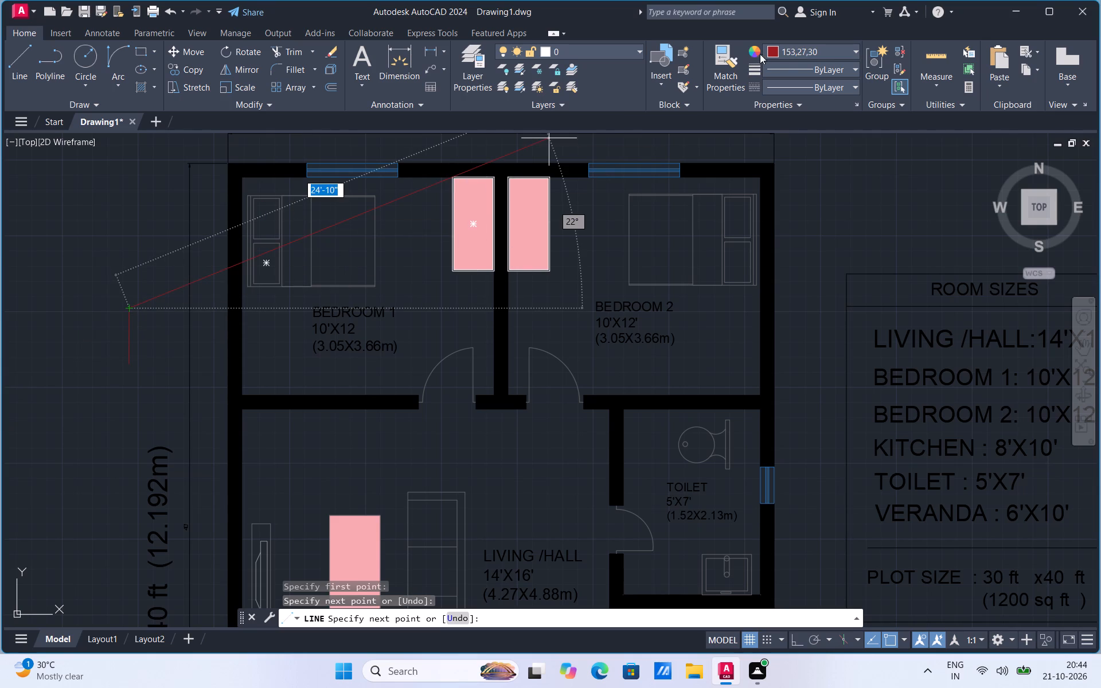
# Draw a second short vertical sample line just east of the red one in purple 100,33,101.
pyautogui.click(771, 54)
pyautogui.click(833, 101)
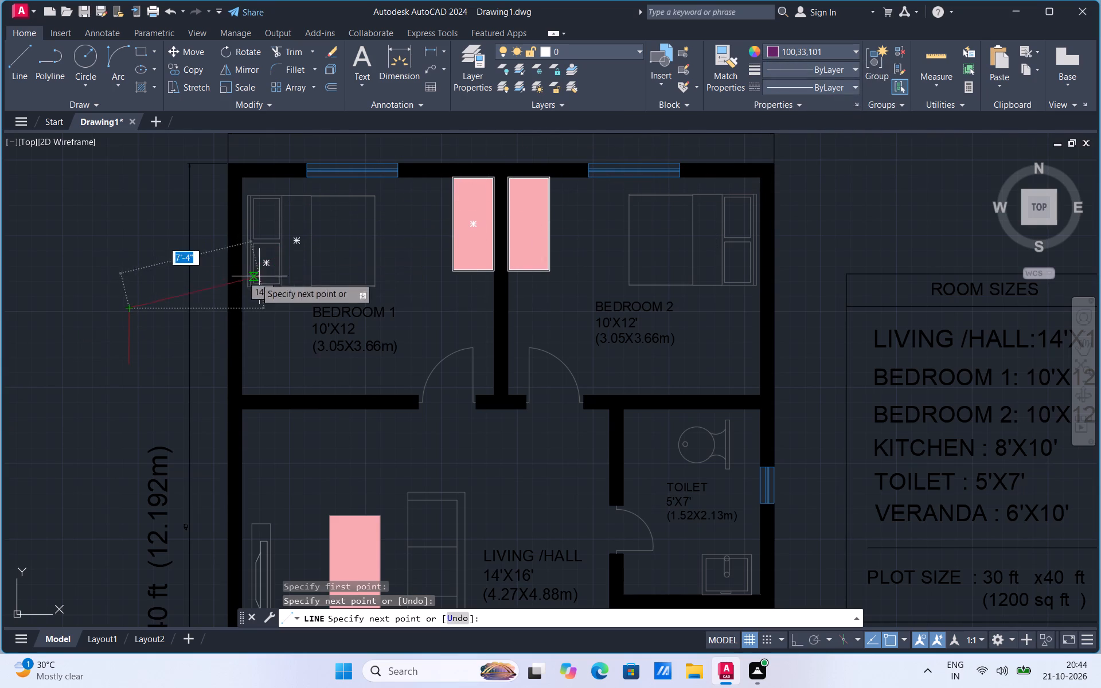
pyautogui.click(18, 55)
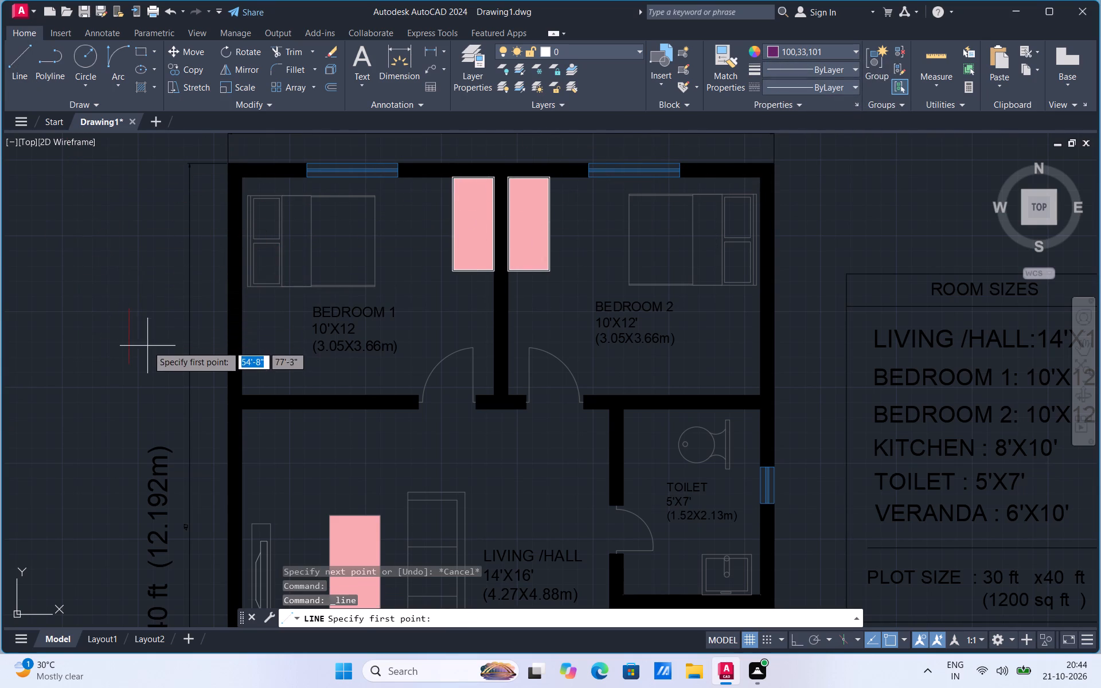
pyautogui.click(145, 361)
pyautogui.click(147, 308)
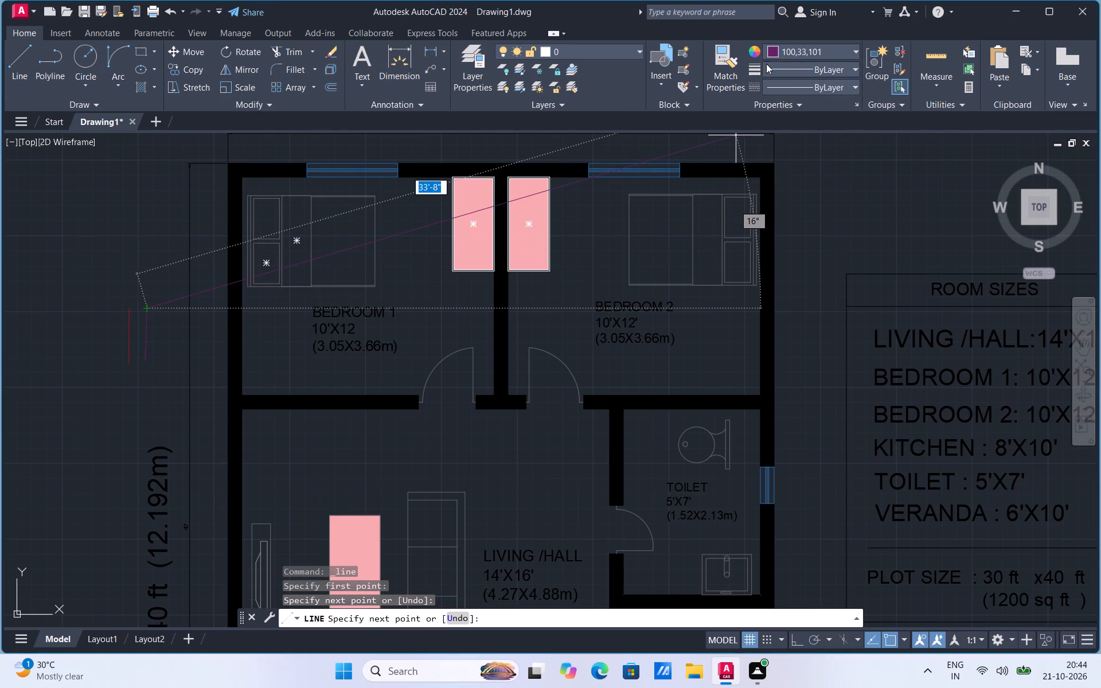
# Draw a third short vertical sample line just east of the purple one in dark blue 41,49,137 and end the Line command.
pyautogui.click(770, 48)
pyautogui.click(846, 100)
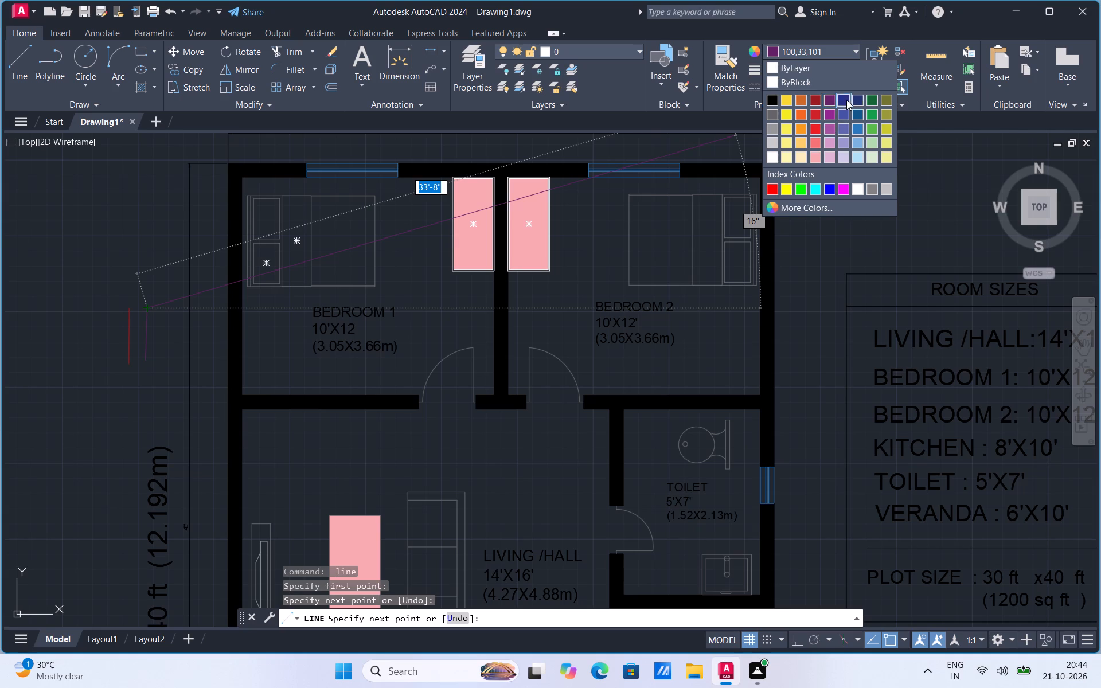
pyautogui.click(16, 64)
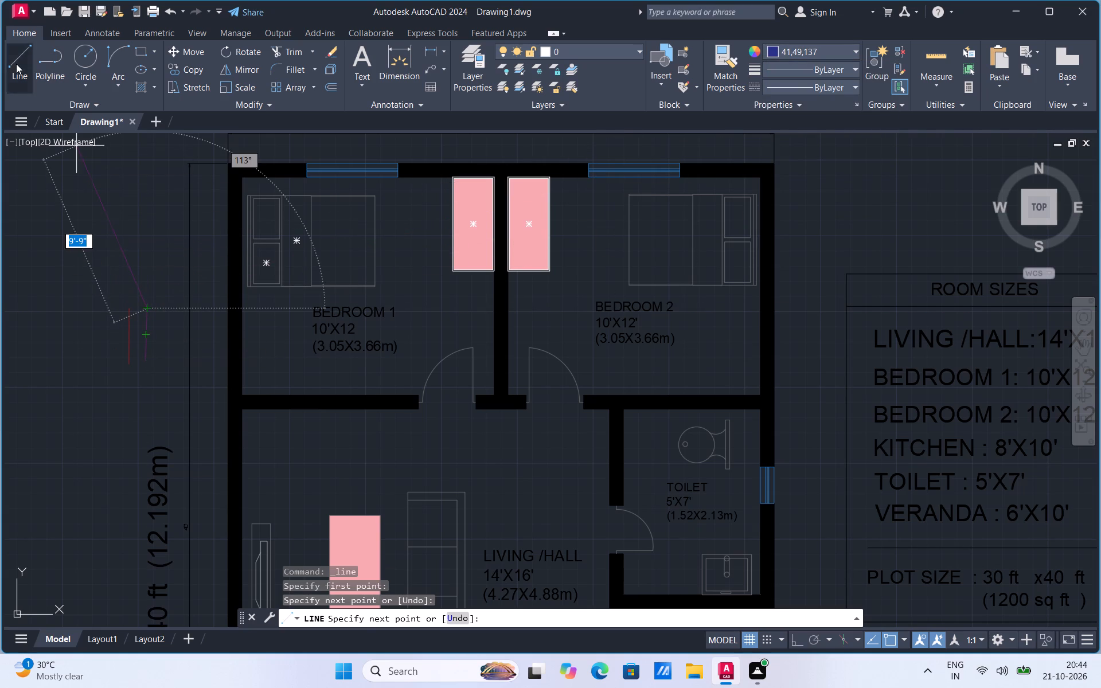
pyautogui.click(161, 342)
pyautogui.click(162, 287)
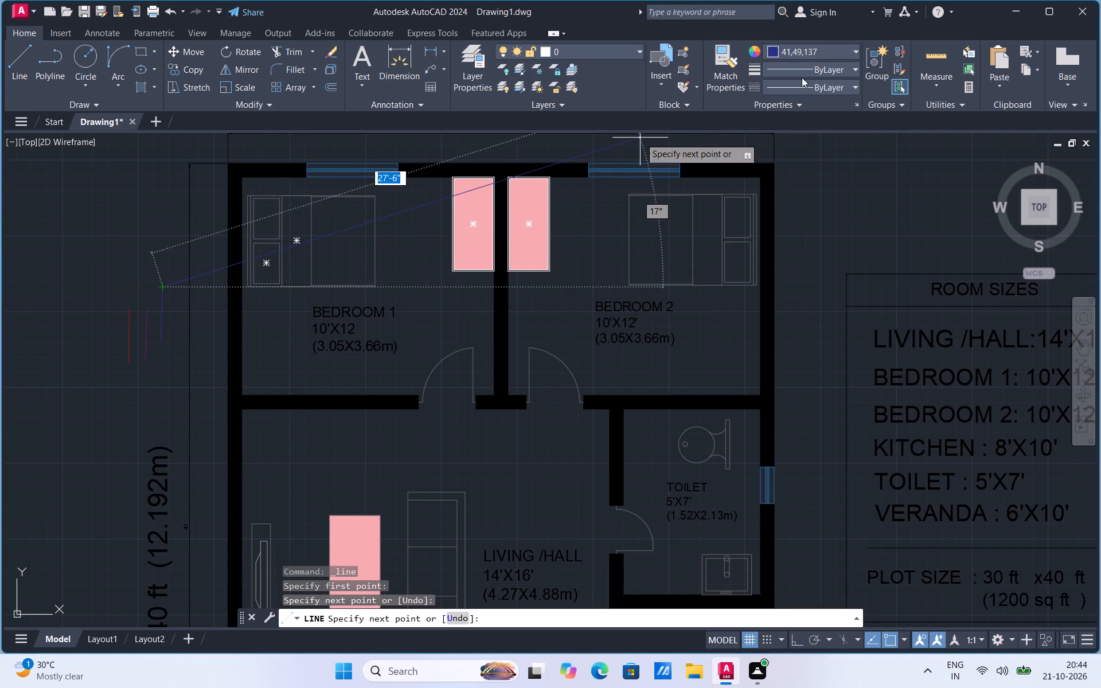
pyautogui.click(771, 50)
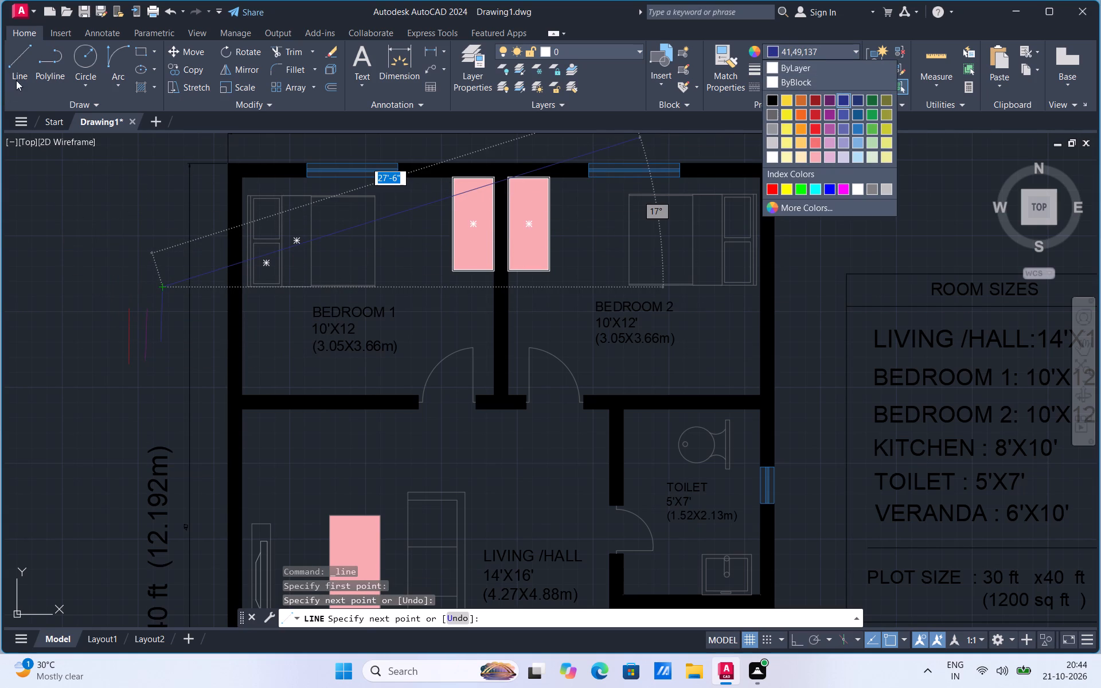
pyautogui.click(16, 65)
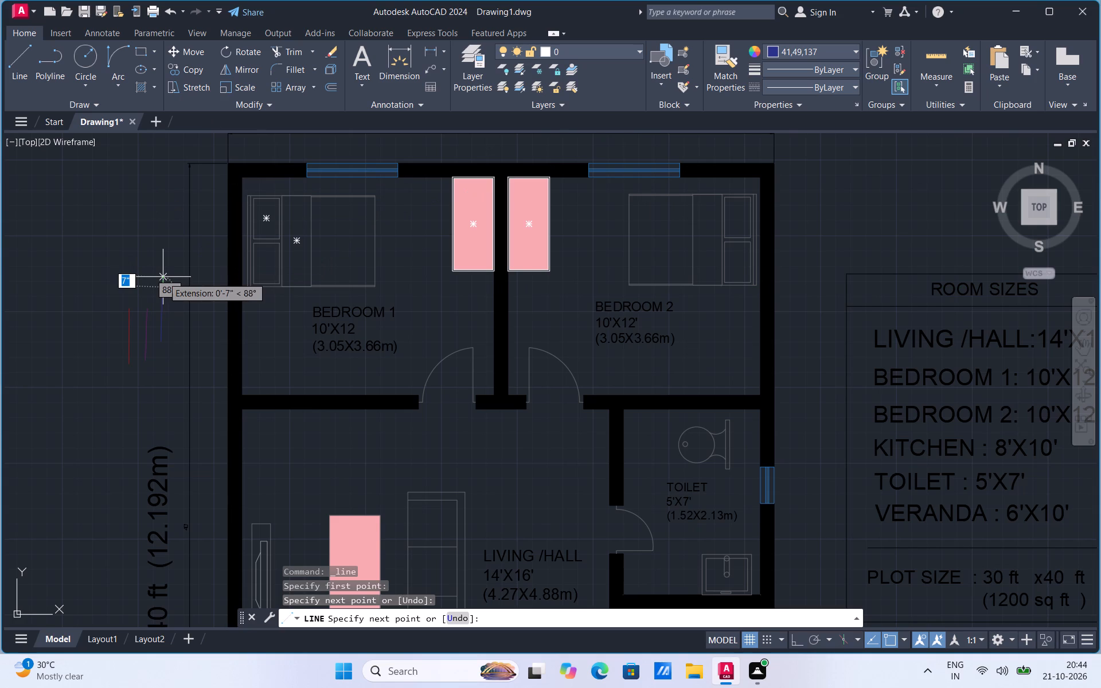
pyautogui.press('Escape')
# Match the properties of the dark blue sample line onto the beds and doors of Bedroom 1 and Bedroom 2.
pyautogui.click(727, 79)
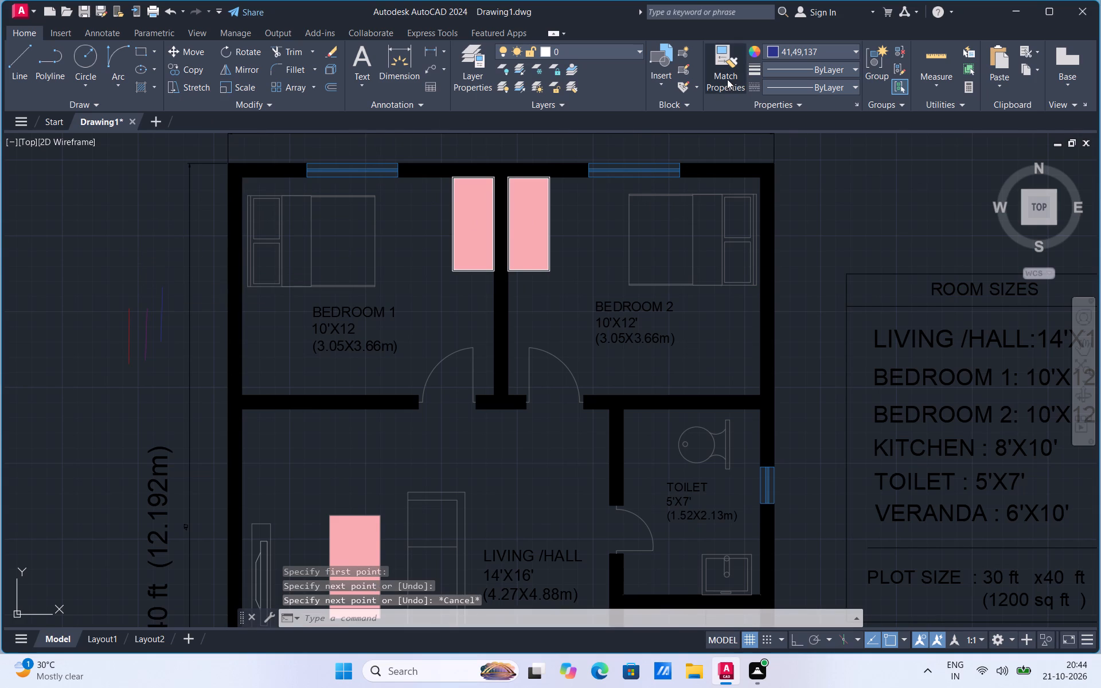
pyautogui.click(160, 310)
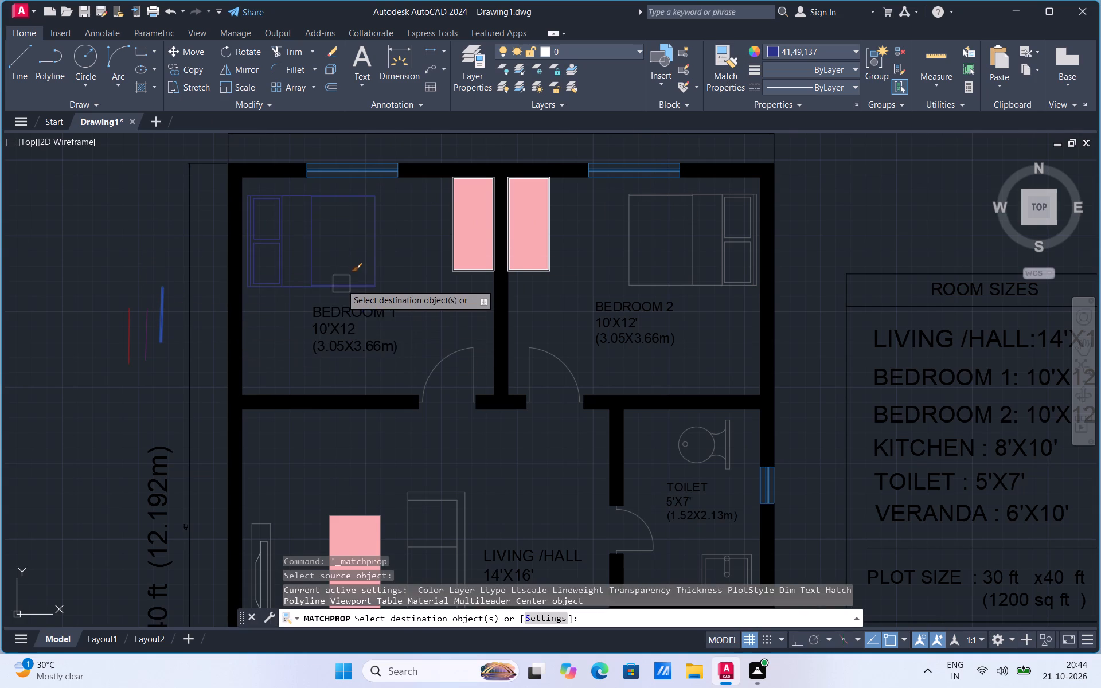
pyautogui.click(341, 284)
pyautogui.click(622, 264)
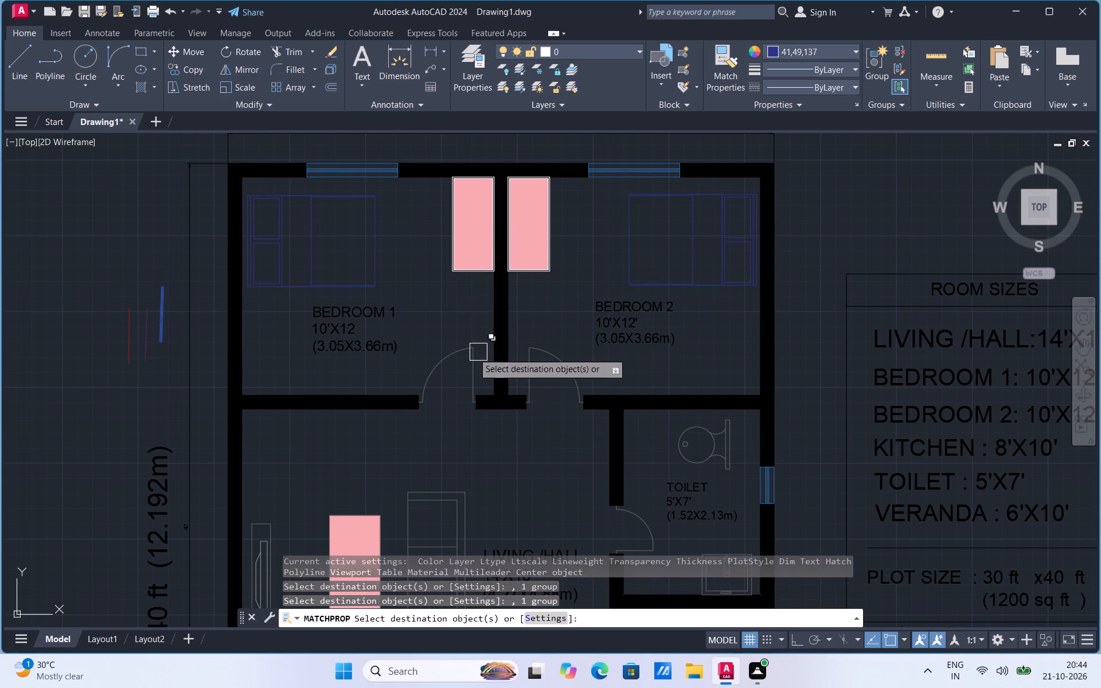
pyautogui.click(450, 359)
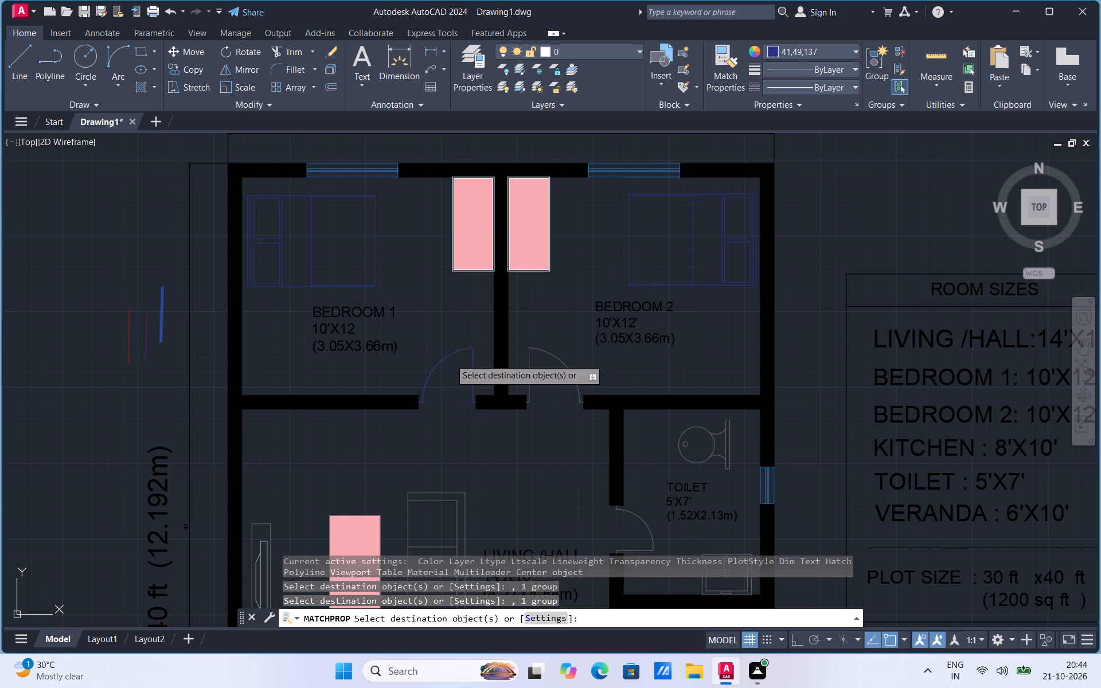
pyautogui.click(563, 355)
# Apply the dark blue sample line's properties to the upper and inner lines of the L-shaped sofa in the living hall.
pyautogui.scroll(-2, 545, 273)
pyautogui.scroll(2, 519, 407)
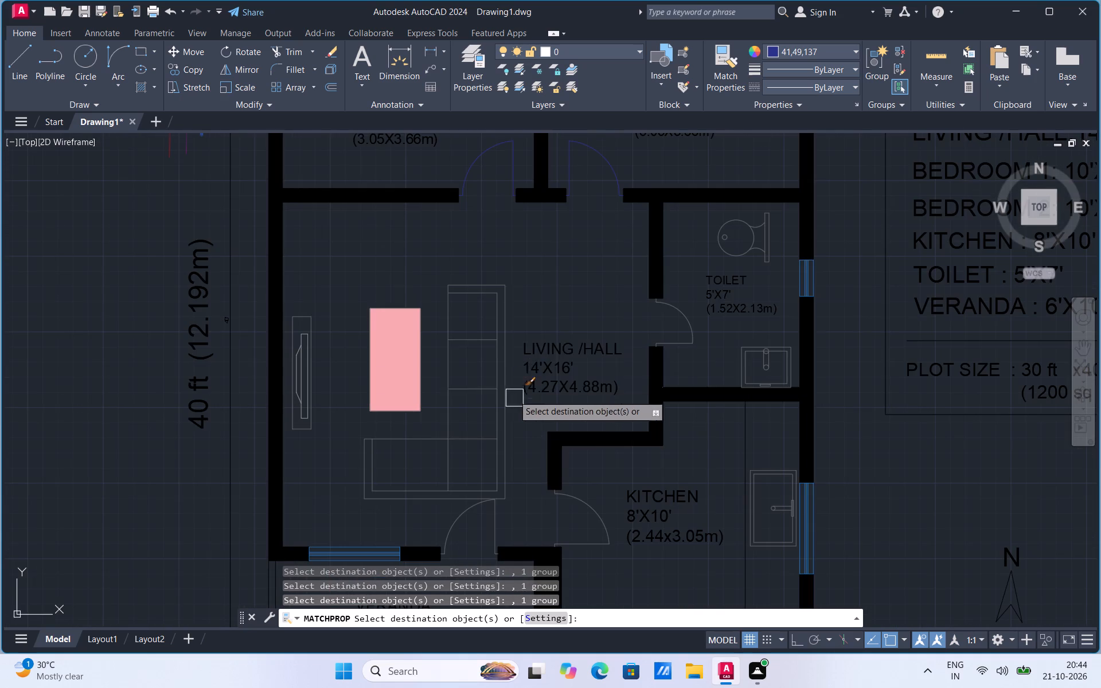
pyautogui.click(481, 300)
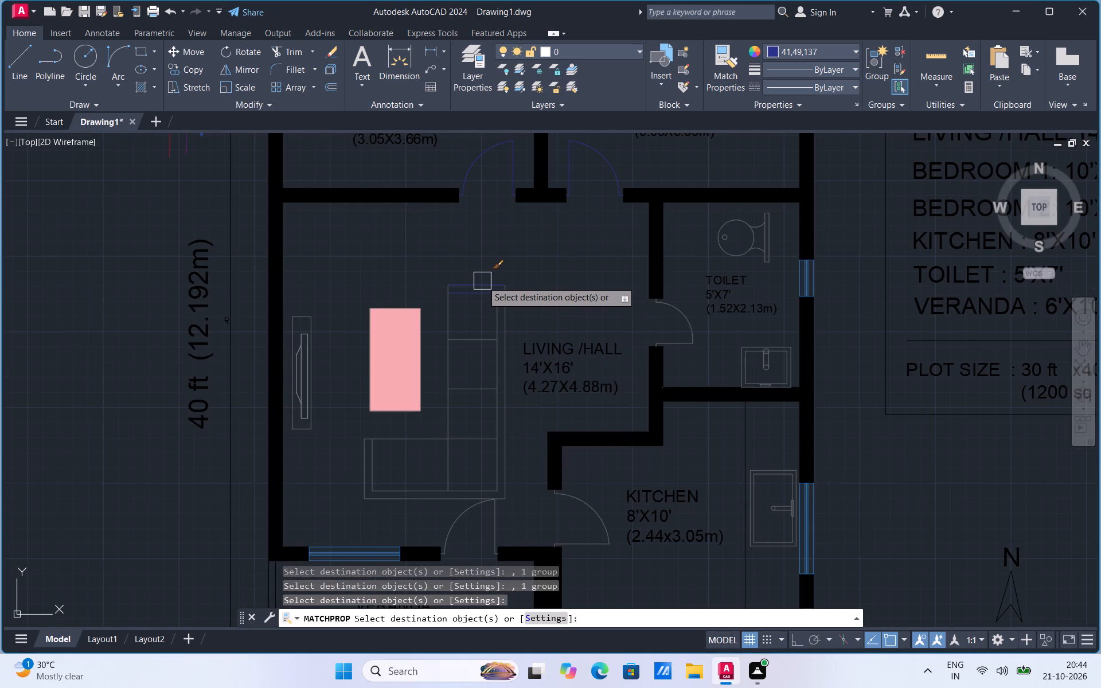
pyautogui.click(483, 280)
pyautogui.click(493, 314)
pyautogui.click(506, 307)
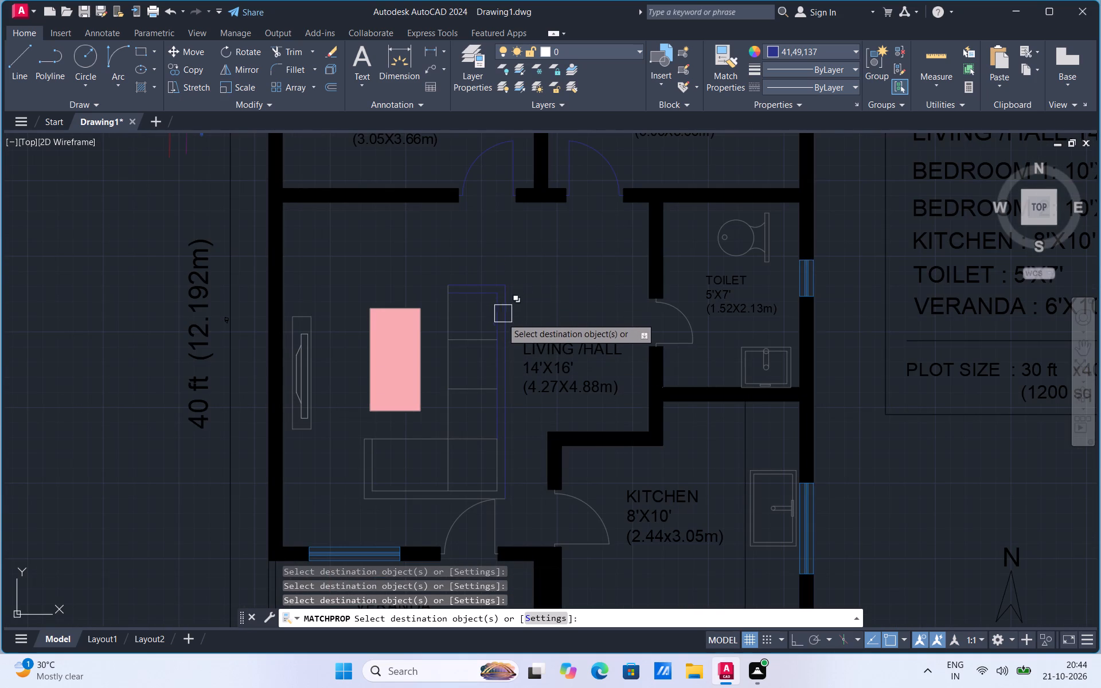
pyautogui.click(486, 336)
pyautogui.click(447, 319)
pyautogui.click(466, 386)
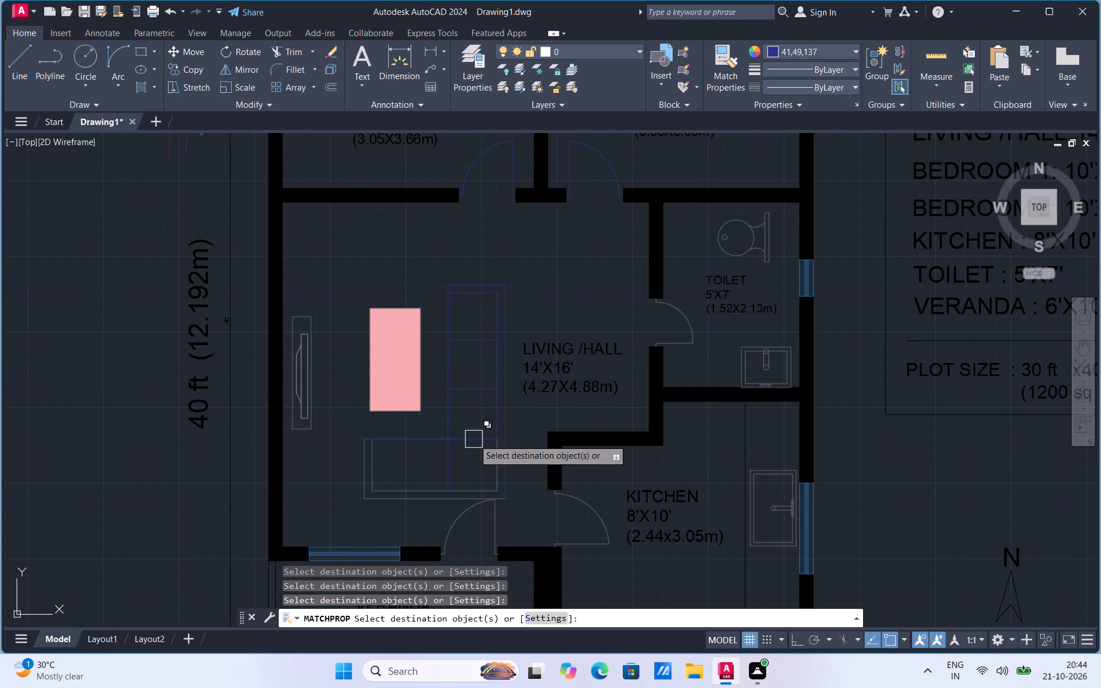
pyautogui.click(474, 439)
pyautogui.click(375, 463)
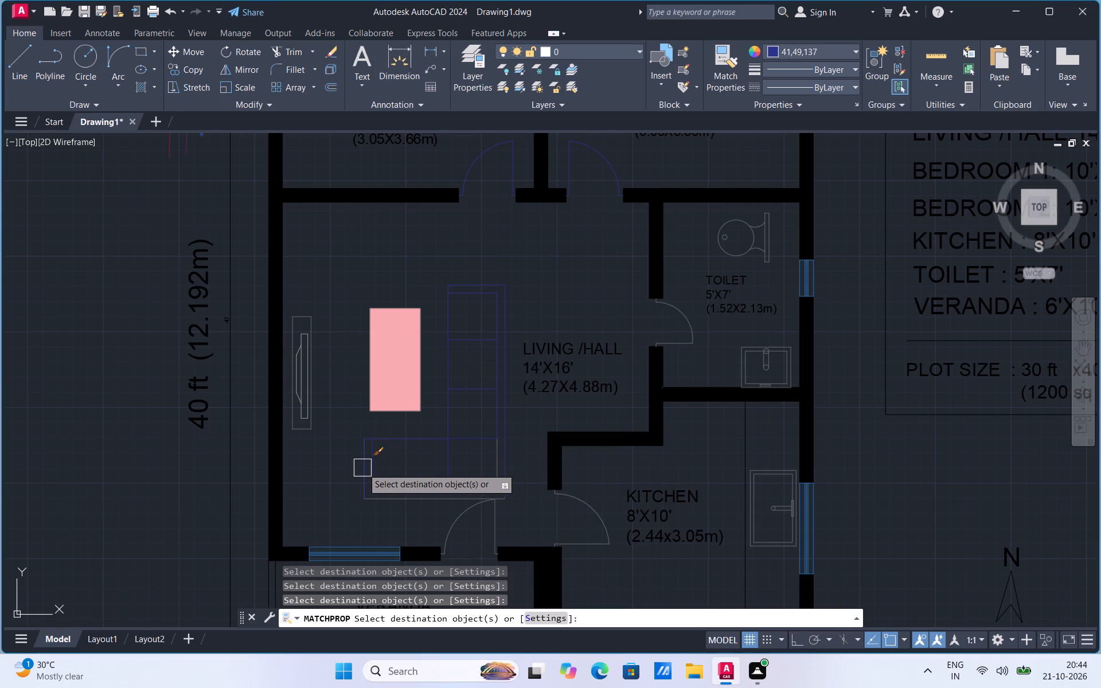
# Apply the matched dark blue properties to the TV unit and television outline along the living hall's west wall.
pyautogui.click(316, 400)
pyautogui.click(309, 316)
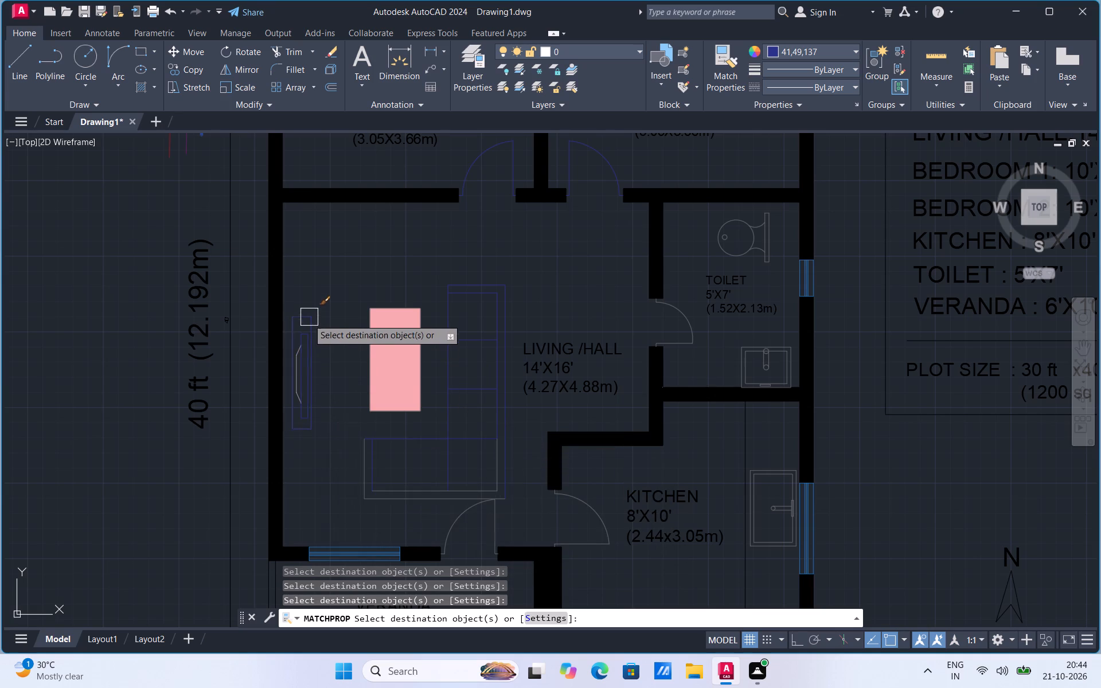
pyautogui.scroll(2, 298, 353)
pyautogui.click(297, 338)
pyautogui.click(296, 375)
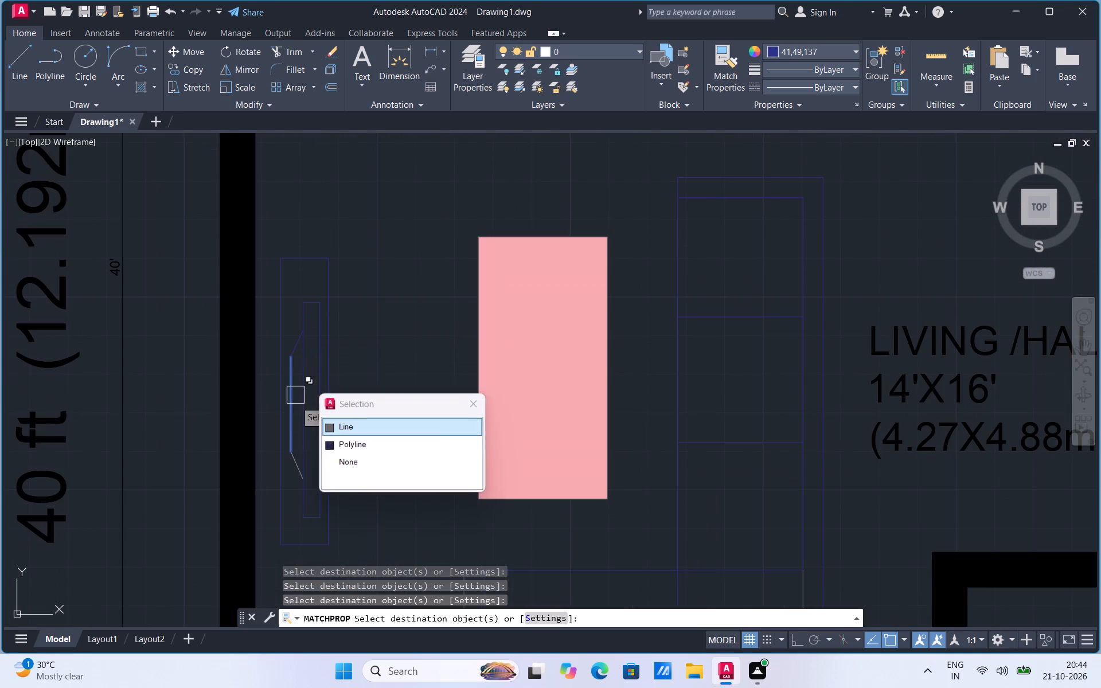
pyautogui.click(295, 463)
# Match the remaining outer and inner edges of the sofa's lower section to the dark blue sample line.
pyautogui.scroll(-2, 372, 315)
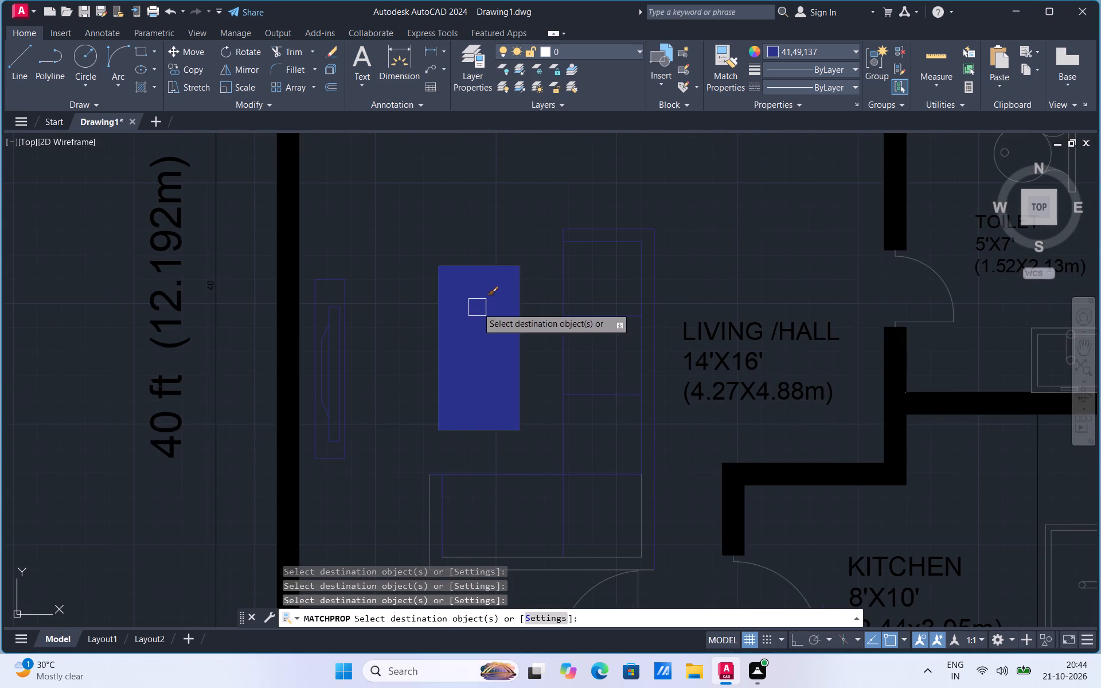
pyautogui.click(418, 517)
pyautogui.click(647, 505)
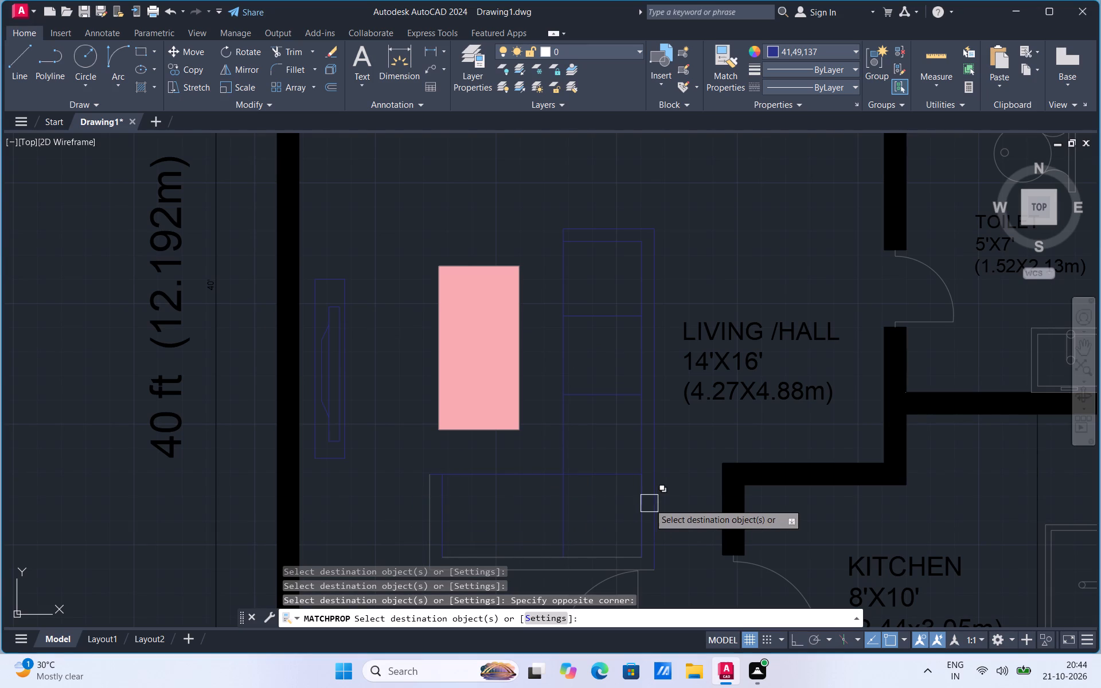
pyautogui.click(643, 506)
pyautogui.click(585, 559)
pyautogui.click(424, 515)
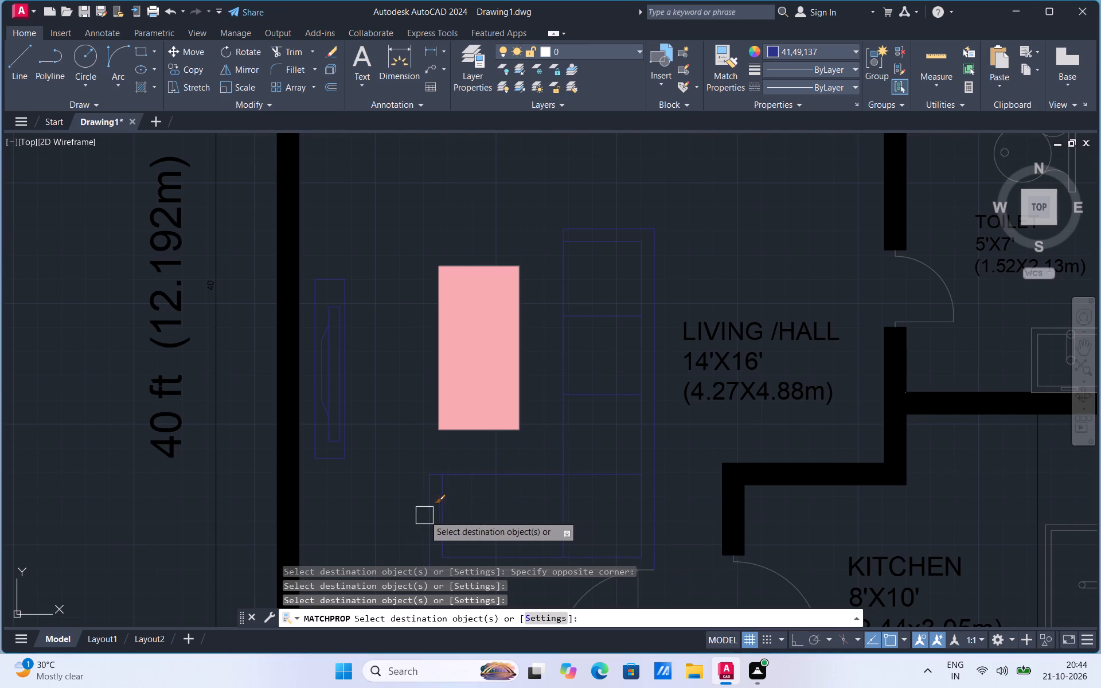
pyautogui.scroll(-2, 474, 384)
pyautogui.scroll(1, 489, 445)
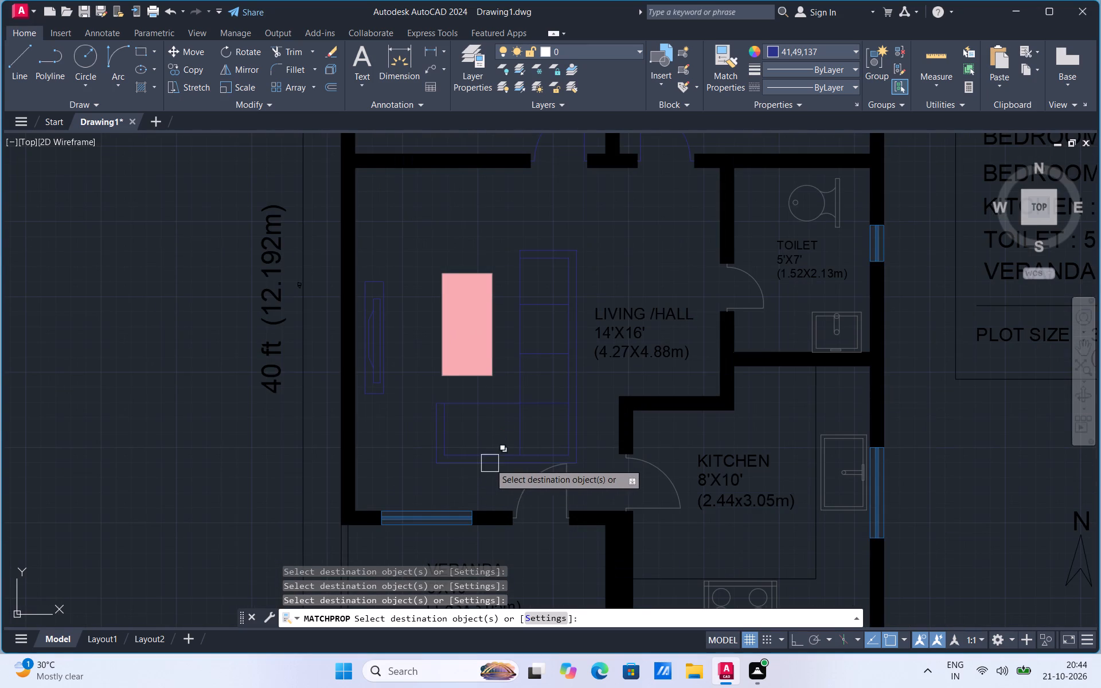
pyautogui.click(490, 463)
# Match the main entrance door, kitchen door and toilet door to the dark blue sample line.
pyautogui.click(538, 471)
pyautogui.click(532, 481)
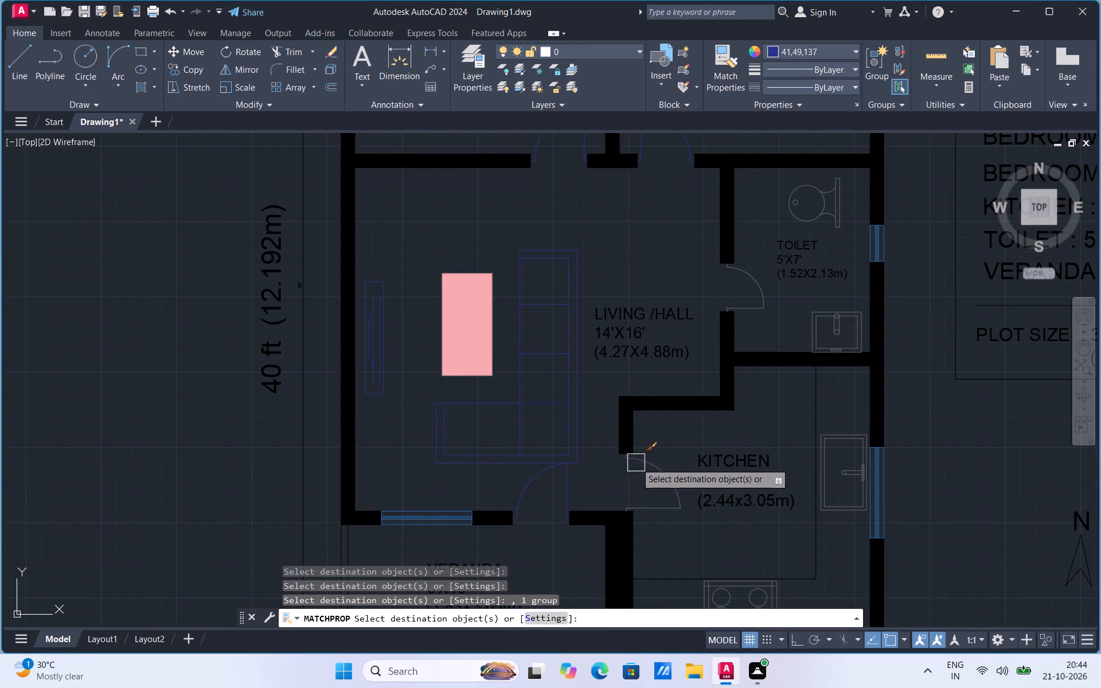
pyautogui.click(637, 463)
pyautogui.click(765, 296)
# Apply the dark blue properties to the WC in the toilet, including its tank, connecting arcs, bowl and small inner circle.
pyautogui.click(826, 212)
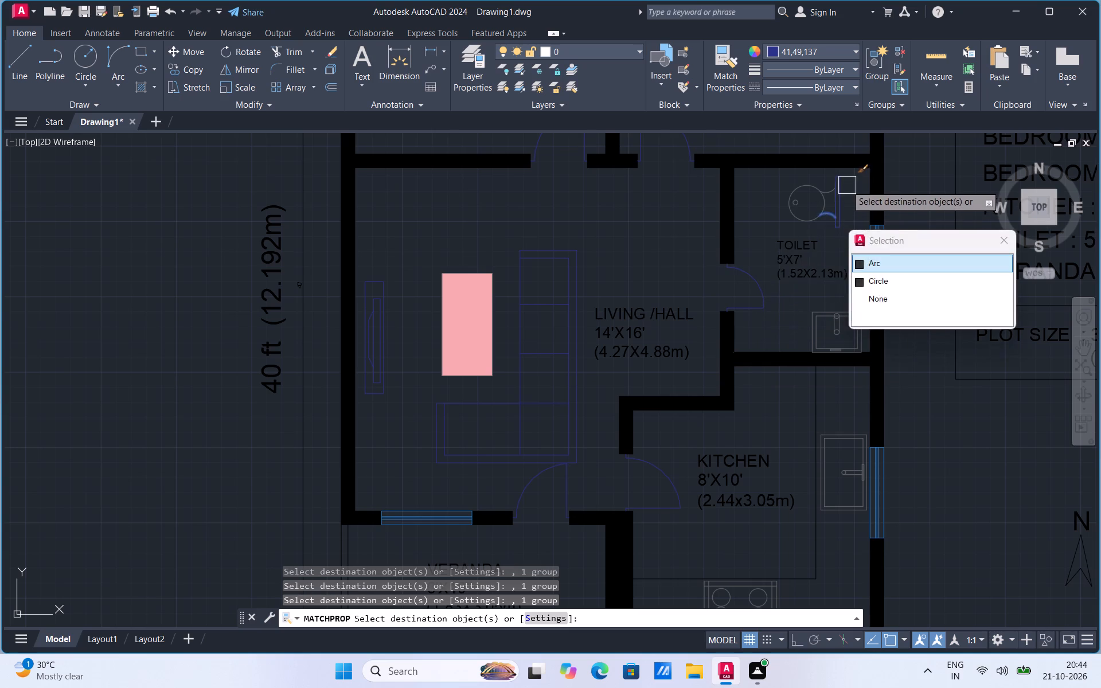
pyautogui.scroll(3, 846, 185)
pyautogui.click(830, 194)
pyautogui.click(806, 199)
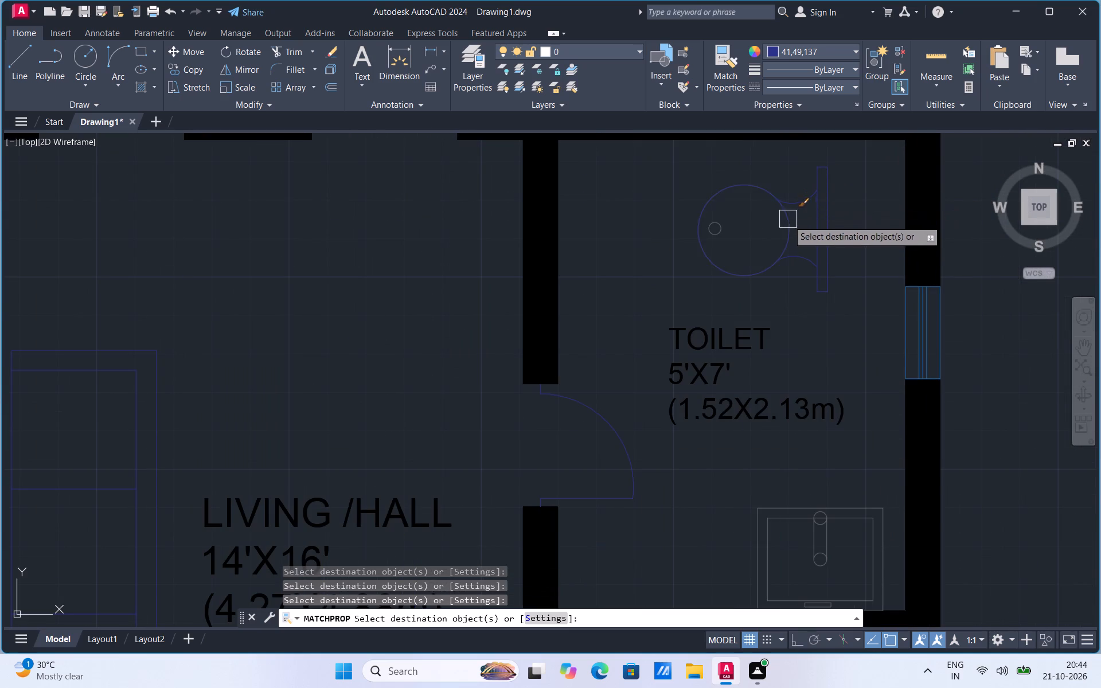
pyautogui.click(790, 225)
pyautogui.click(719, 233)
# Apply the dark blue properties to the toilet's wash basin, covering its outer and inner outlines and tap.
pyautogui.click(775, 503)
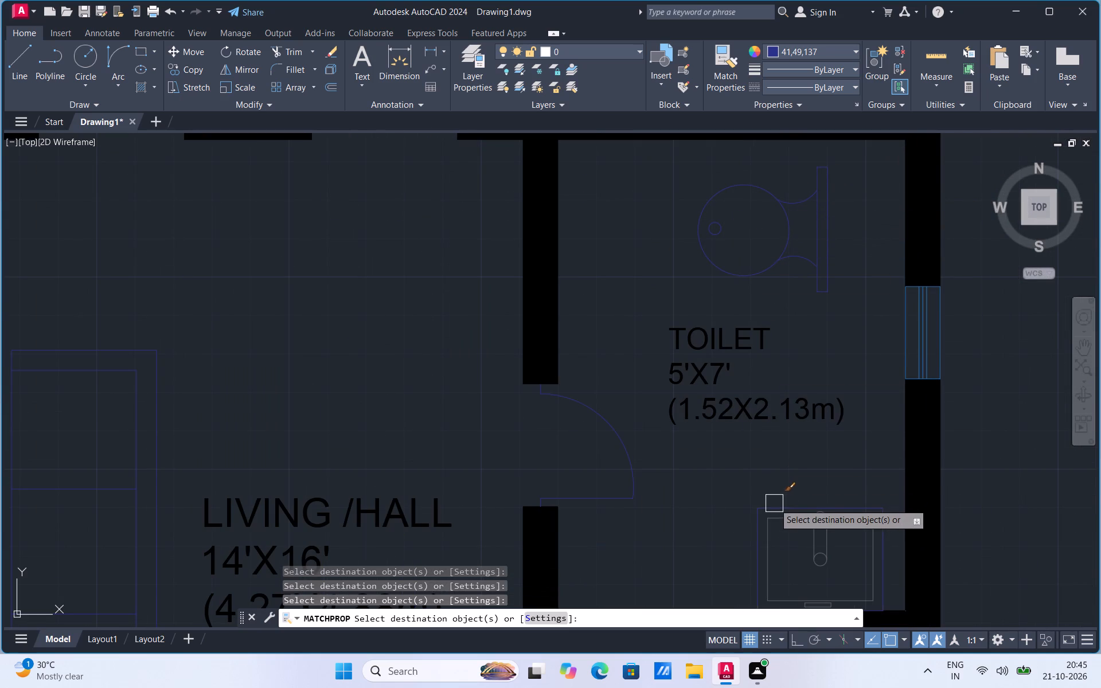
pyautogui.click(776, 527)
pyautogui.click(841, 511)
pyautogui.click(779, 571)
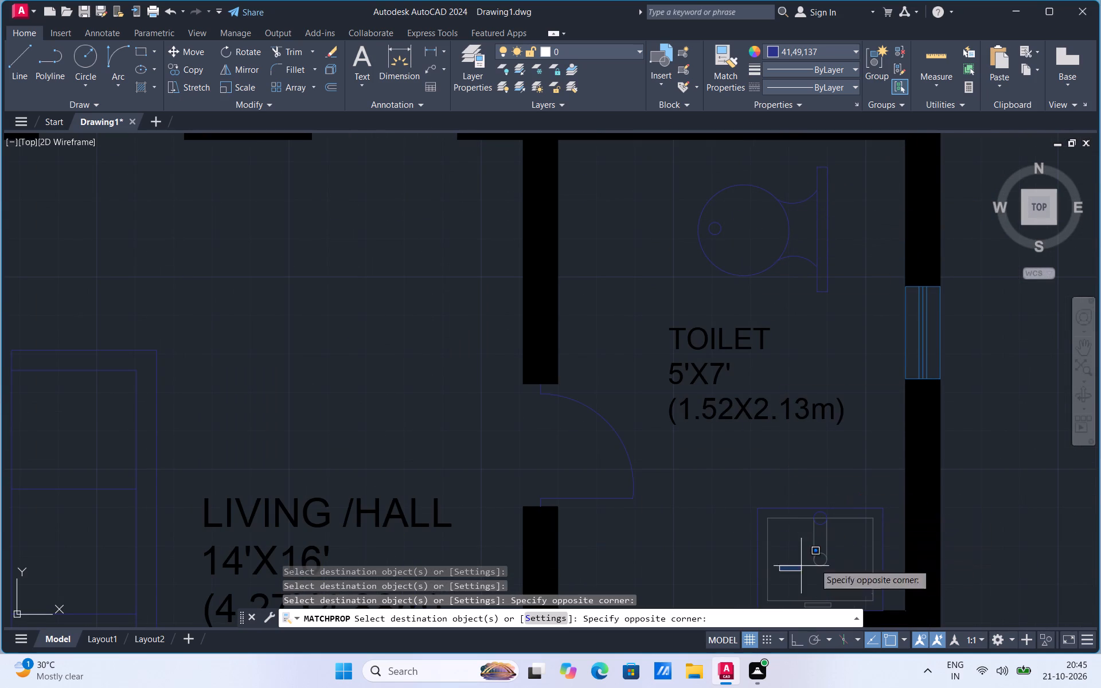
pyautogui.click(864, 518)
pyautogui.click(852, 523)
pyautogui.scroll(-1, 806, 420)
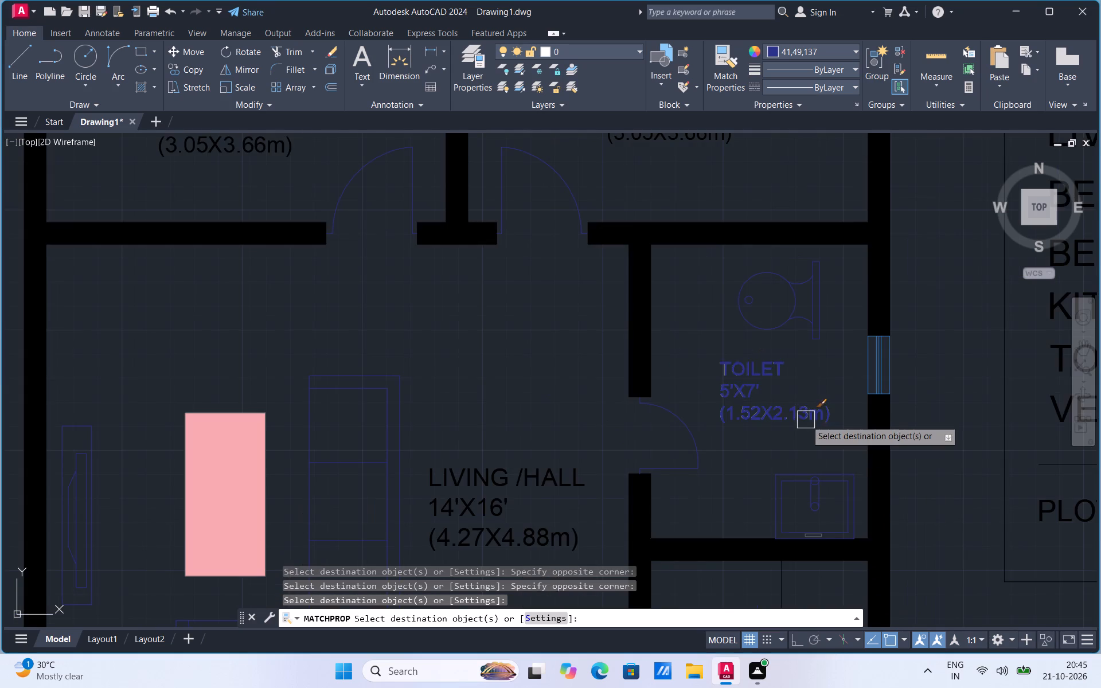
pyautogui.scroll(3, 822, 532)
pyautogui.click(807, 550)
pyautogui.scroll(-4, 778, 417)
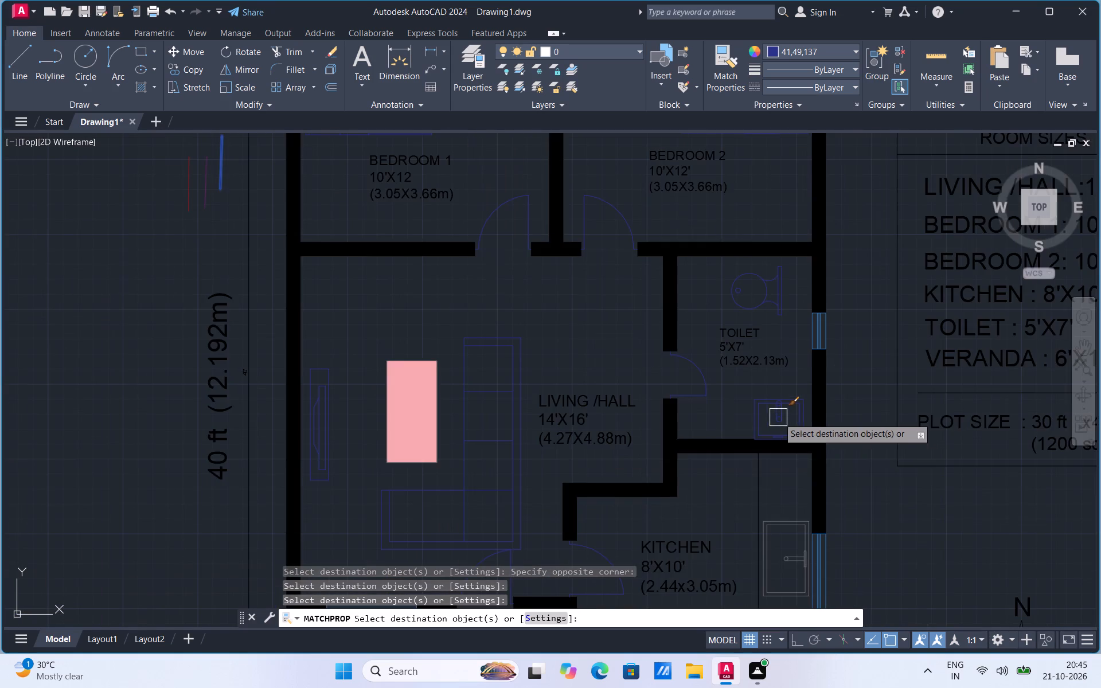
# Apply the dark blue properties to the kitchen sink's two outlines and all parts of its tap.
pyautogui.scroll(3, 791, 563)
pyautogui.click(781, 416)
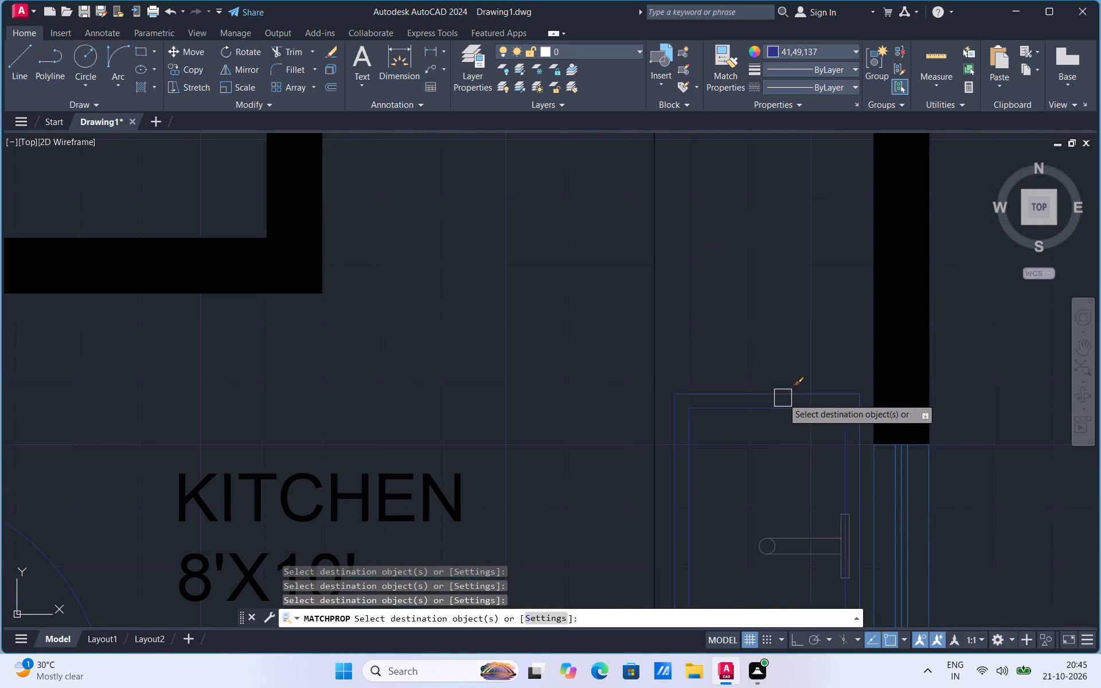
pyautogui.click(783, 398)
pyautogui.click(792, 540)
pyautogui.click(792, 556)
pyautogui.click(774, 549)
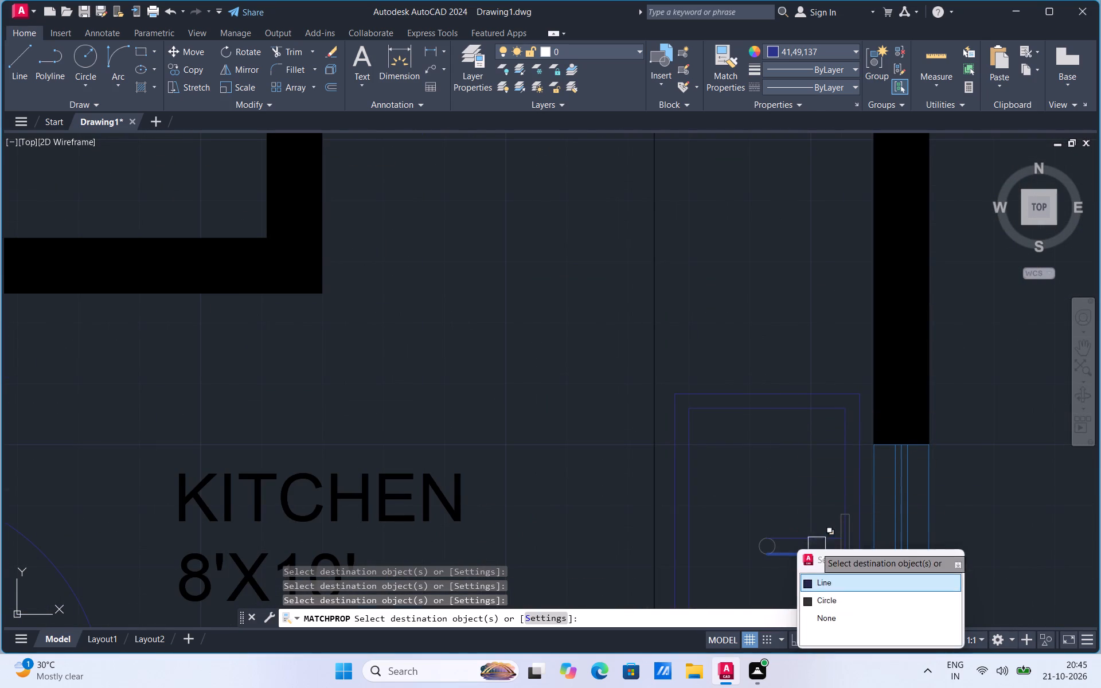
pyautogui.scroll(3, 836, 530)
pyautogui.click(844, 519)
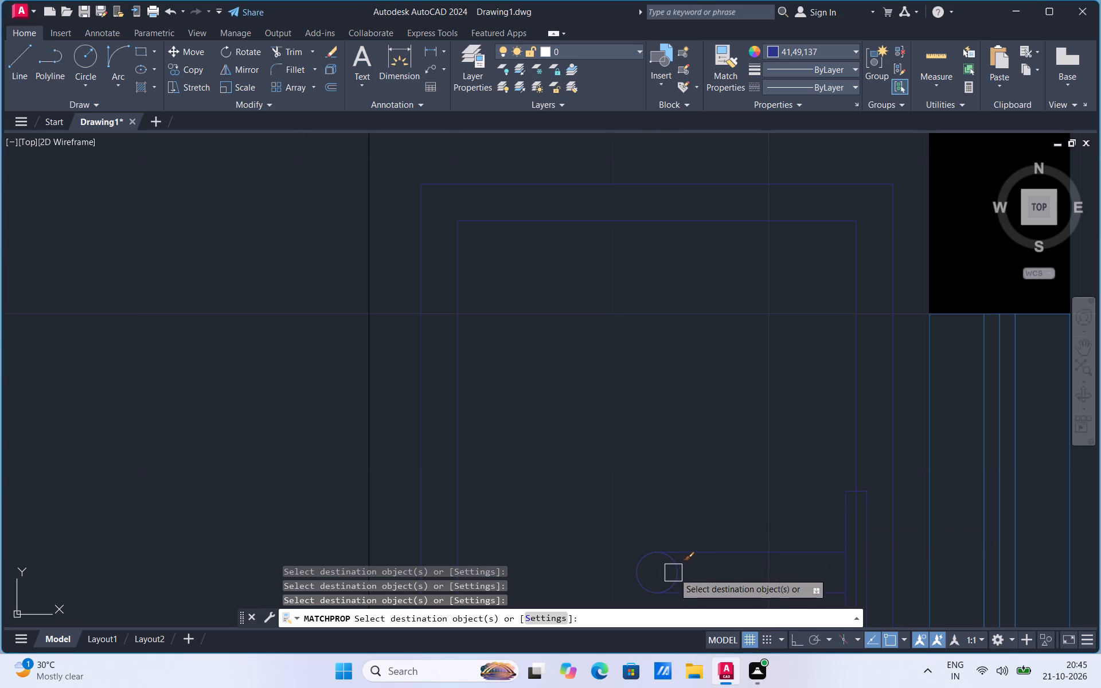
pyautogui.click(674, 573)
# Match the four burner circles of the kitchen stove to the dark blue sample line.
pyautogui.scroll(-7, 712, 429)
pyautogui.scroll(4, 678, 487)
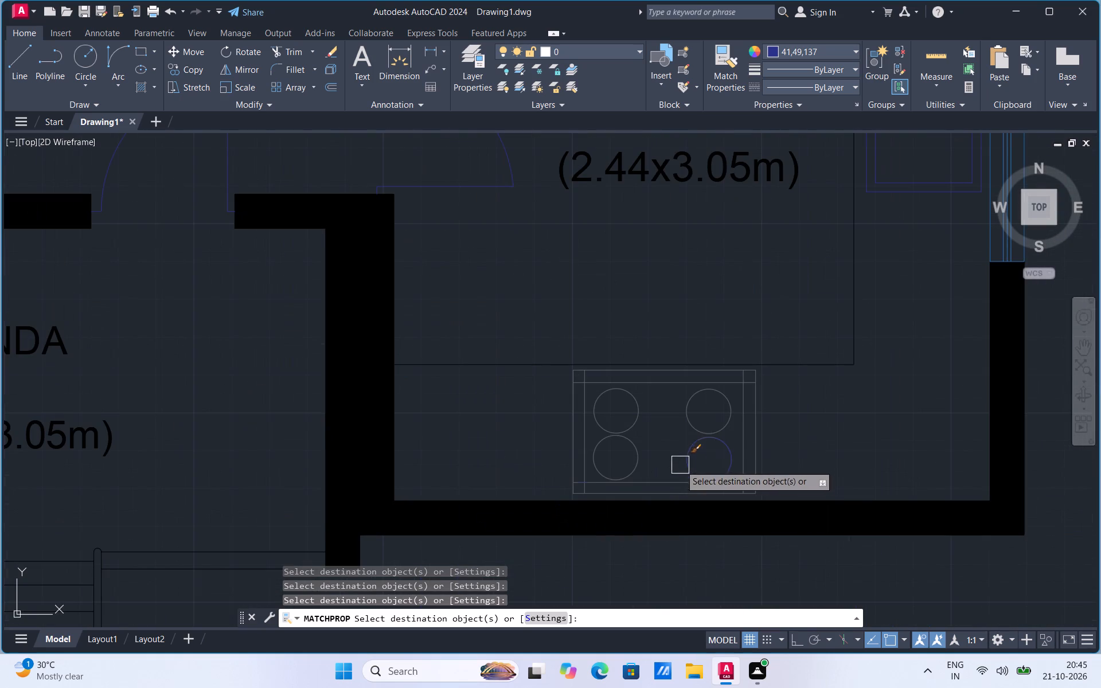
pyautogui.click(702, 463)
pyautogui.click(703, 424)
pyautogui.click(694, 431)
pyautogui.click(690, 425)
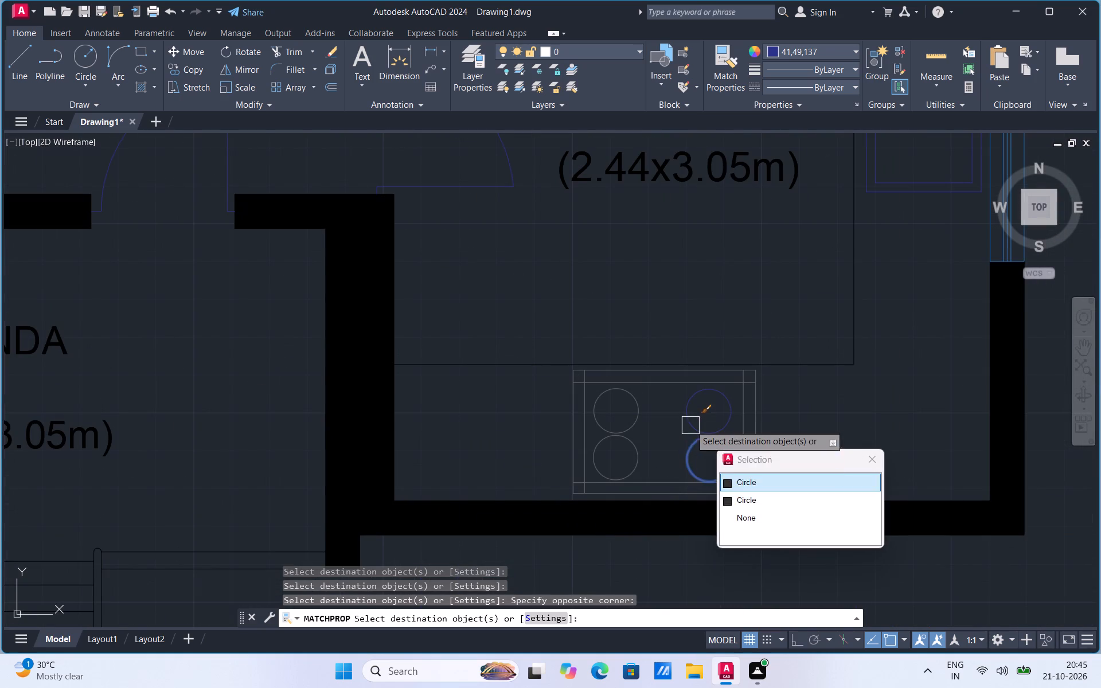
pyautogui.click(620, 425)
pyautogui.click(636, 443)
# Match all outer and inner frame lines of the kitchen stove to the dark blue sample line.
pyautogui.click(651, 388)
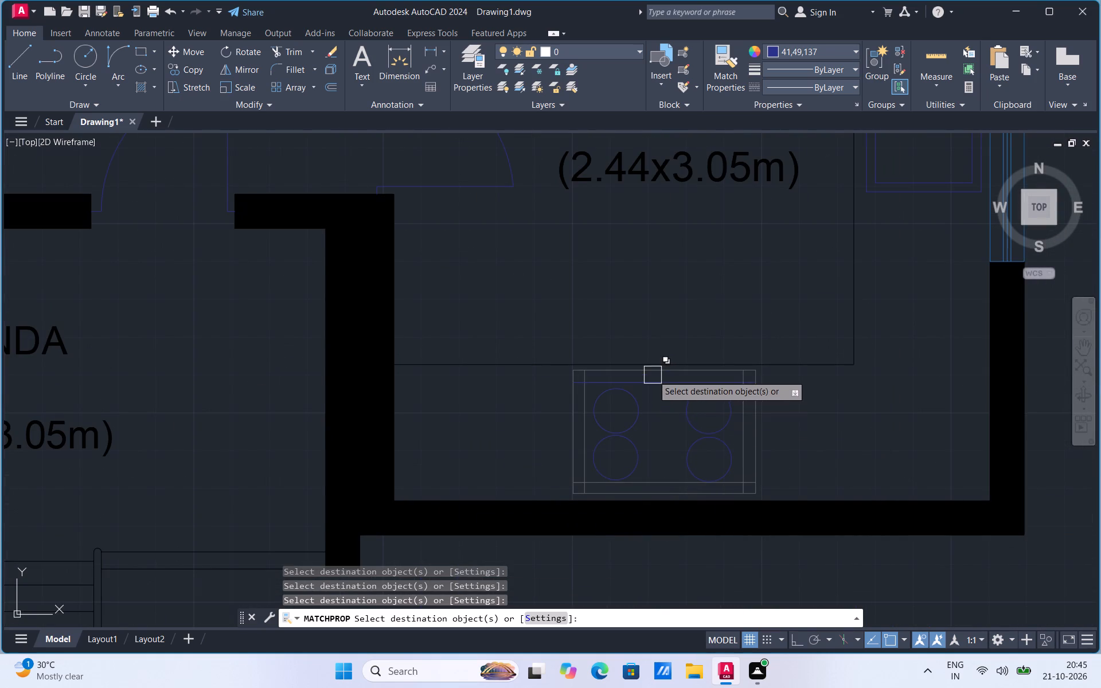
pyautogui.click(653, 375)
pyautogui.click(585, 406)
pyautogui.click(574, 417)
pyautogui.scroll(2, 597, 370)
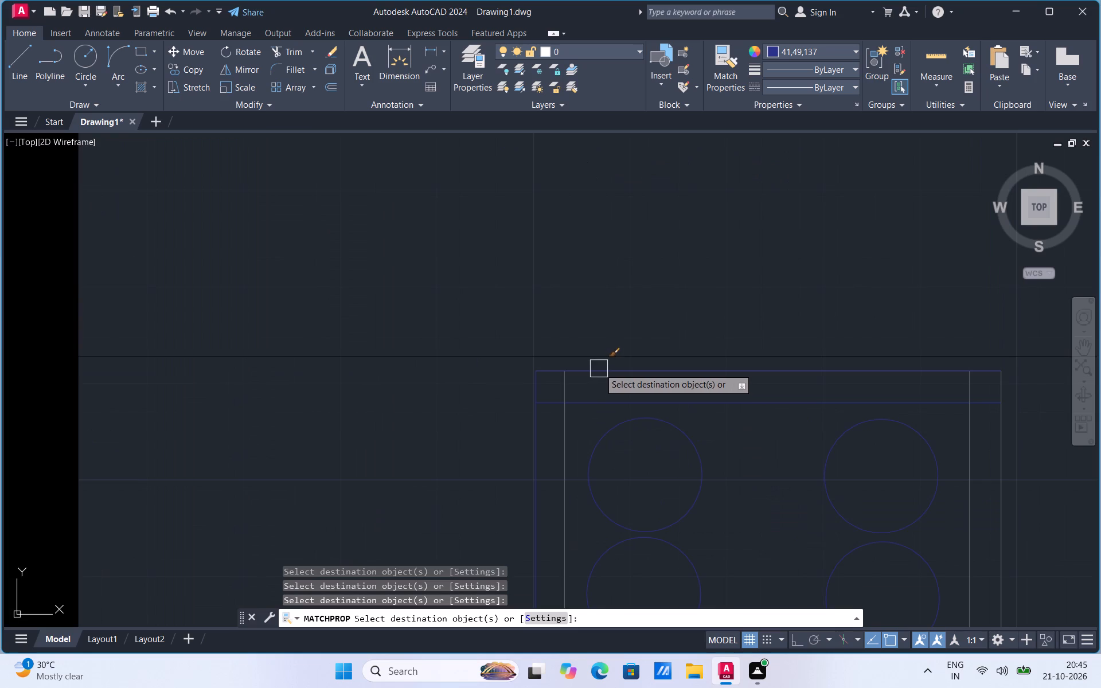
pyautogui.click(599, 368)
pyautogui.click(567, 420)
pyautogui.click(964, 433)
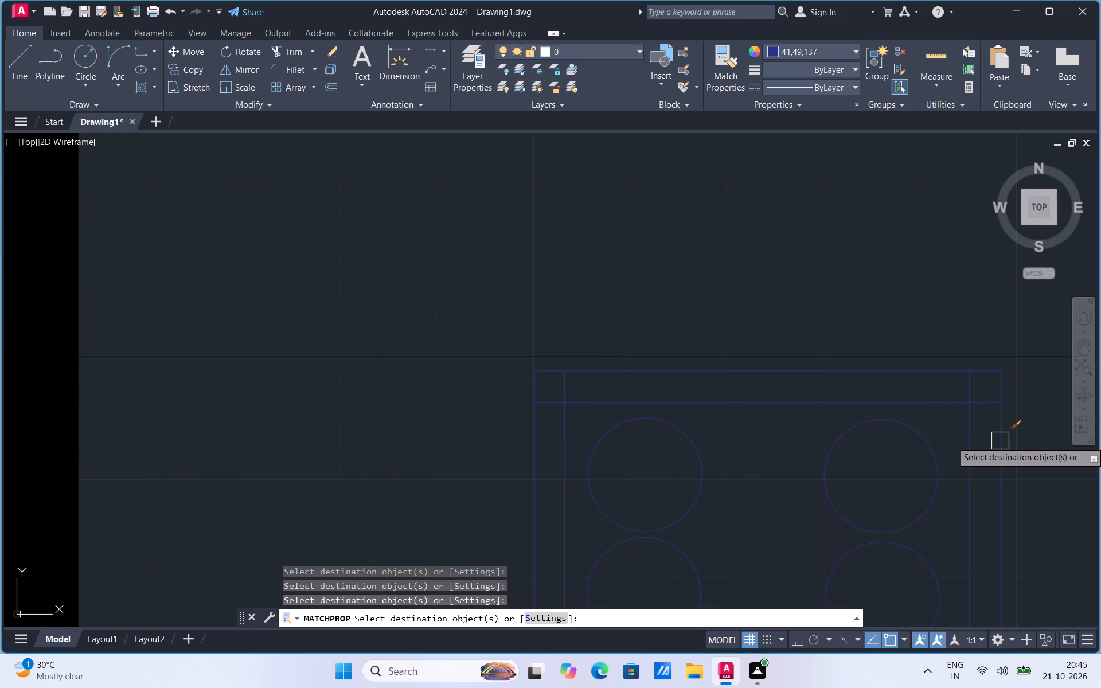
pyautogui.click(1000, 441)
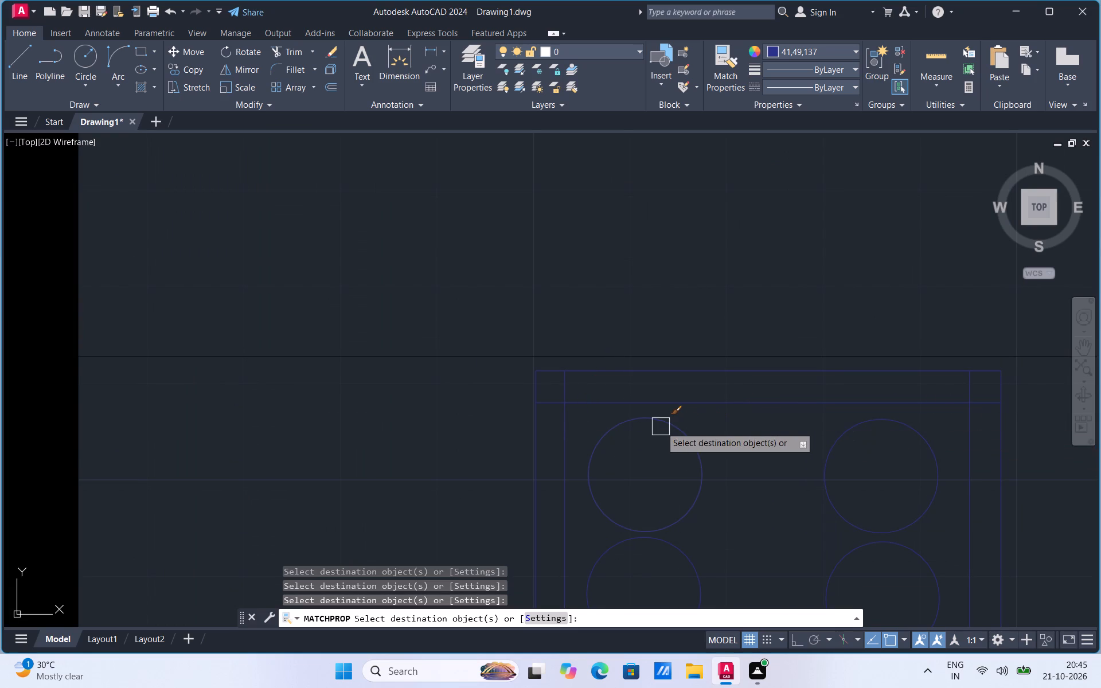
pyautogui.scroll(-1, 588, 386)
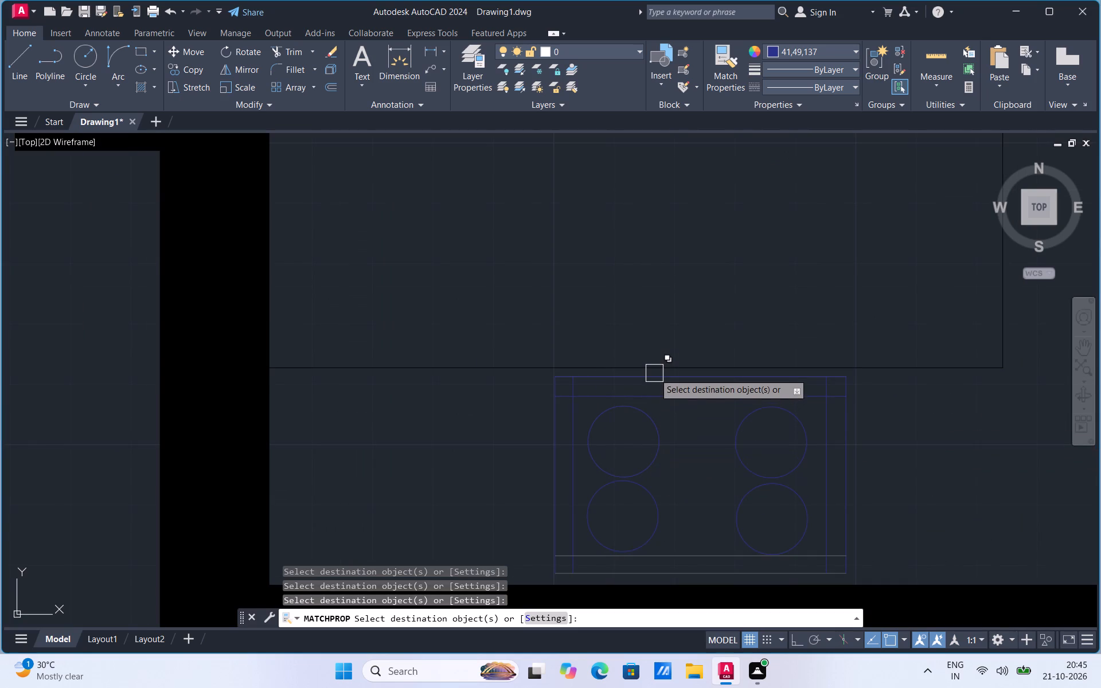
pyautogui.scroll(-2, 657, 353)
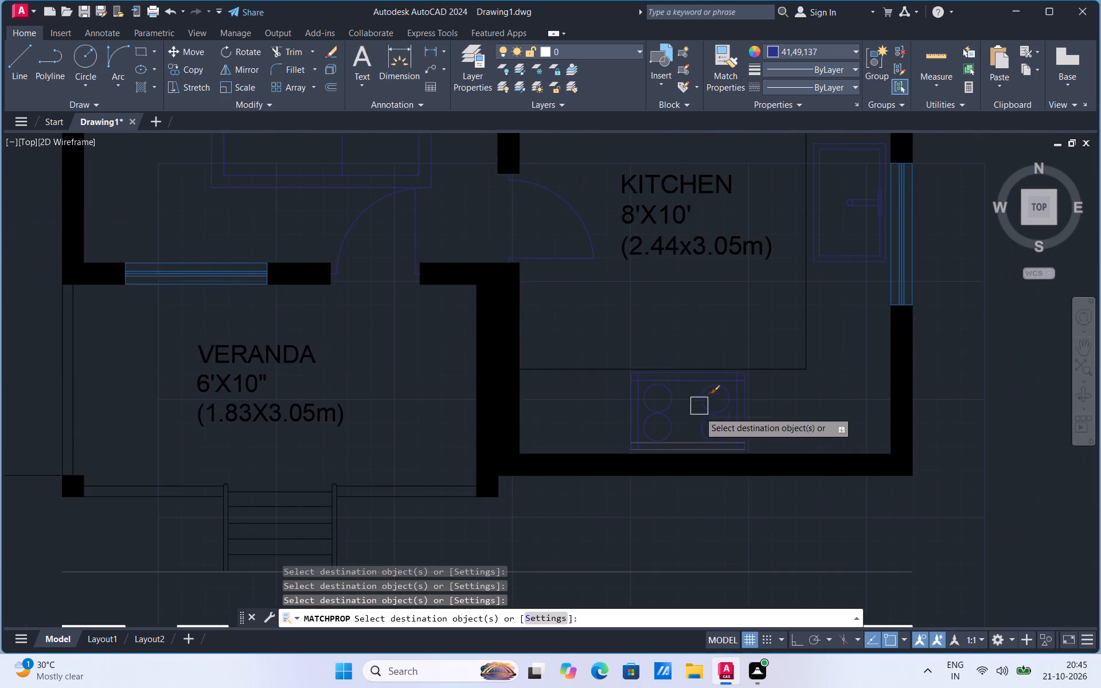
pyautogui.scroll(2, 683, 449)
pyautogui.click(685, 432)
pyautogui.click(671, 451)
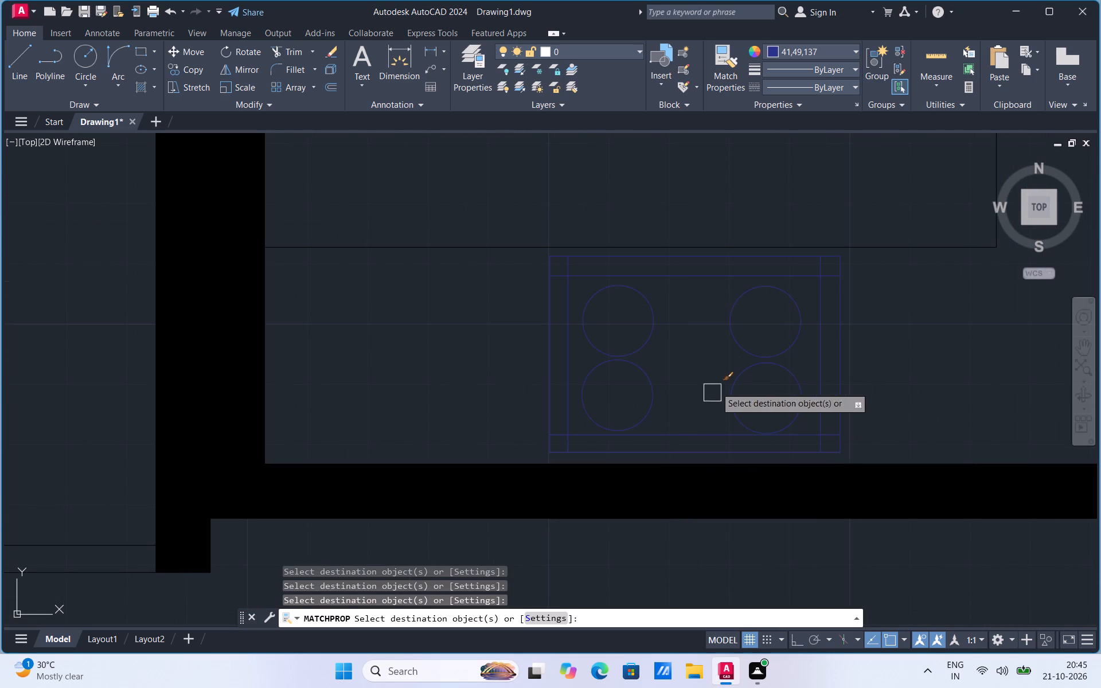
pyautogui.scroll(-5, 666, 523)
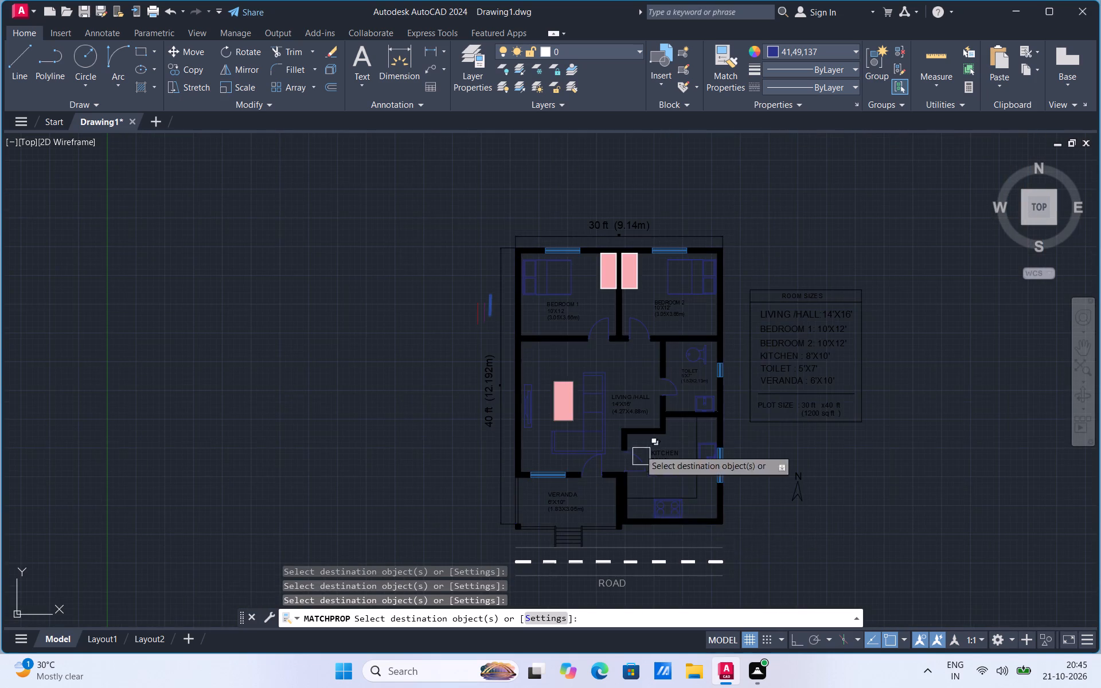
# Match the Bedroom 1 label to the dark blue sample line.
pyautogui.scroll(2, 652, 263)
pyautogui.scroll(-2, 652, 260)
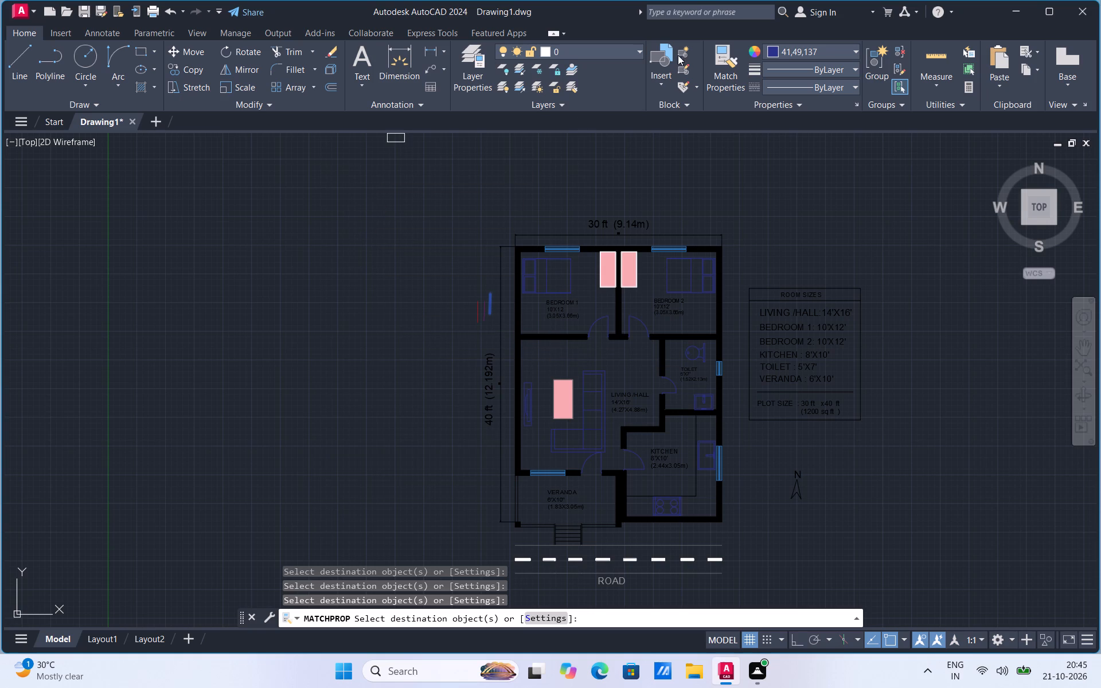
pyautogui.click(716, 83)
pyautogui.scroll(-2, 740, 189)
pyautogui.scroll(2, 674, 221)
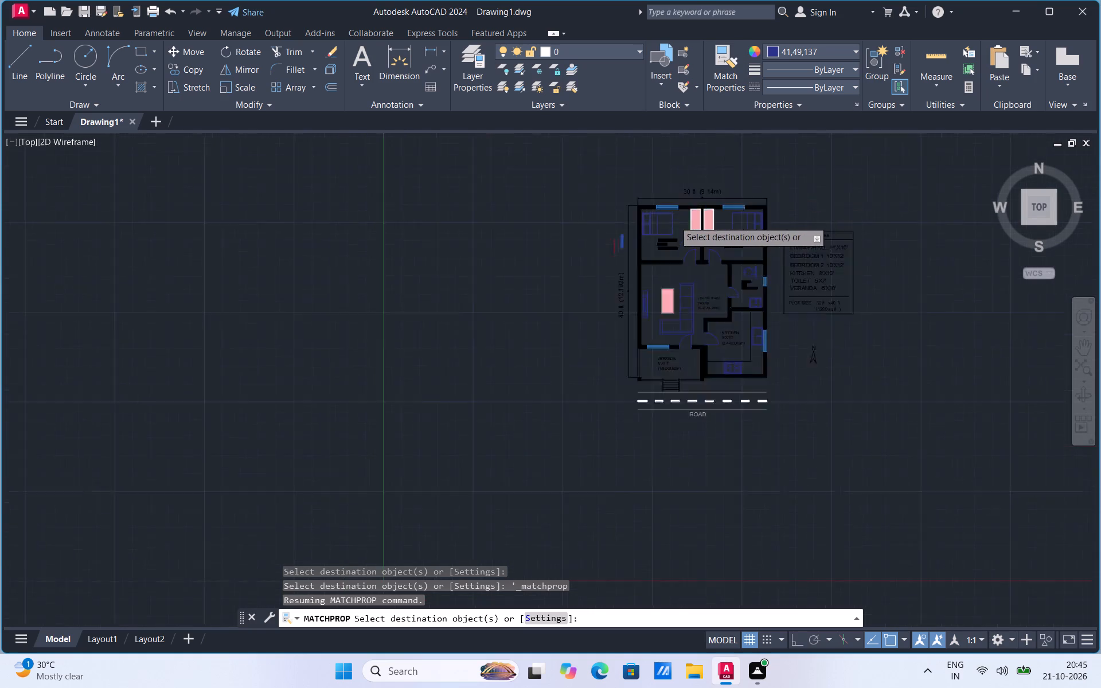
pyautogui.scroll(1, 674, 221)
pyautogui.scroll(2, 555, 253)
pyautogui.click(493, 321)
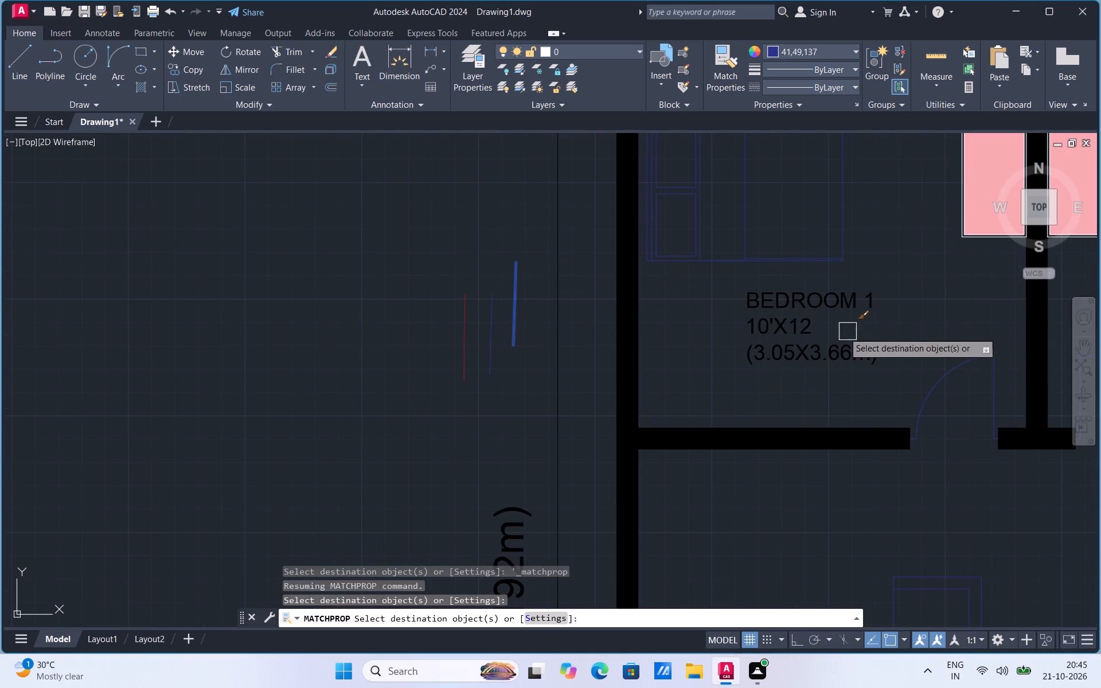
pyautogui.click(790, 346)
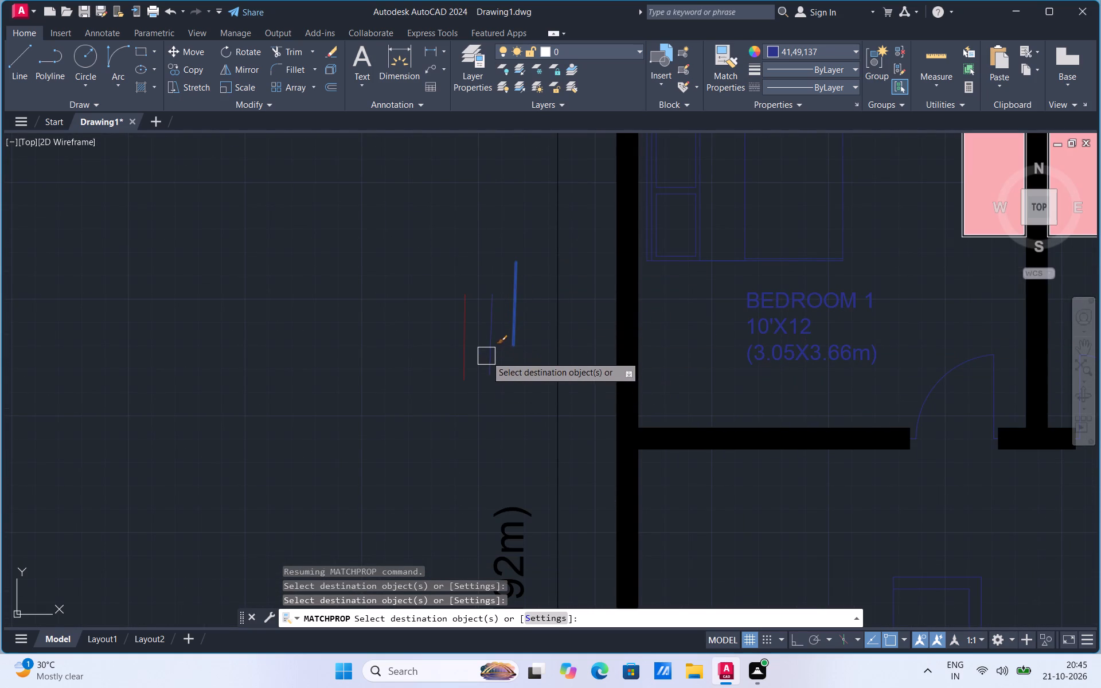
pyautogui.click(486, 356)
# Set the current drawing colour to dark red 153,27,30.
pyautogui.click(770, 55)
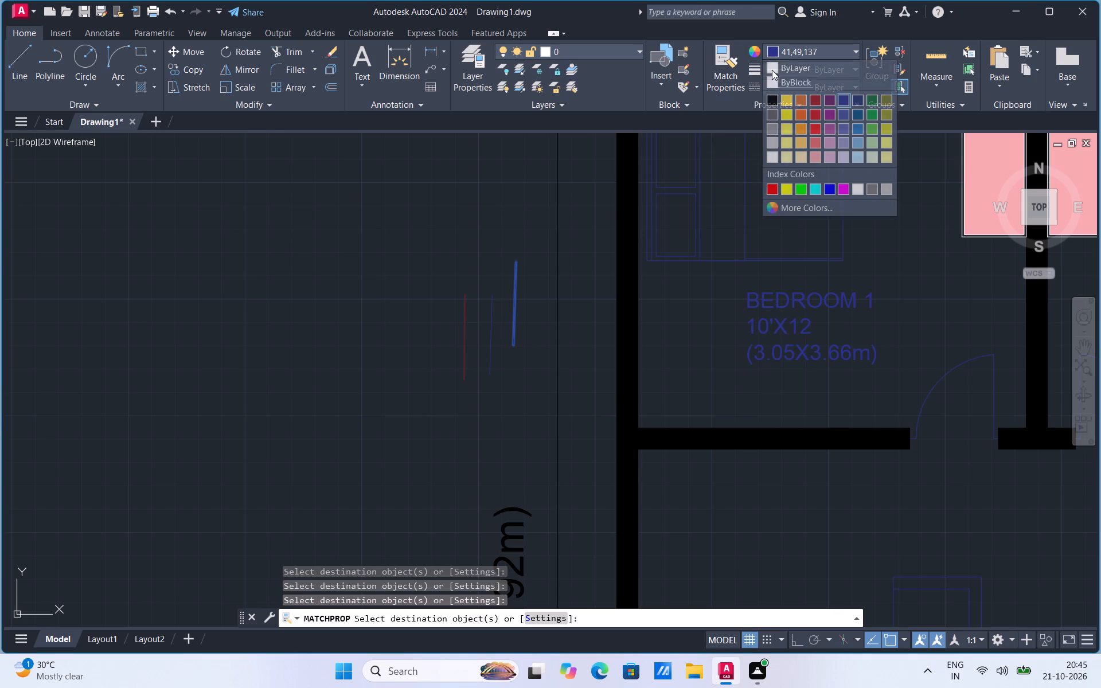
pyautogui.click(817, 103)
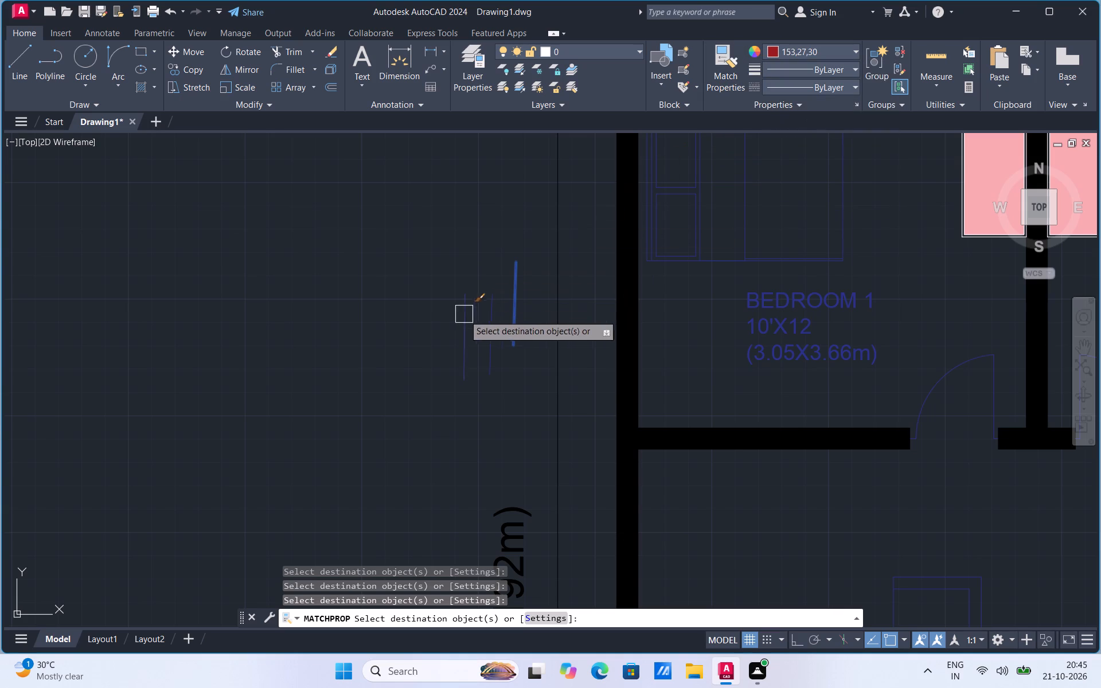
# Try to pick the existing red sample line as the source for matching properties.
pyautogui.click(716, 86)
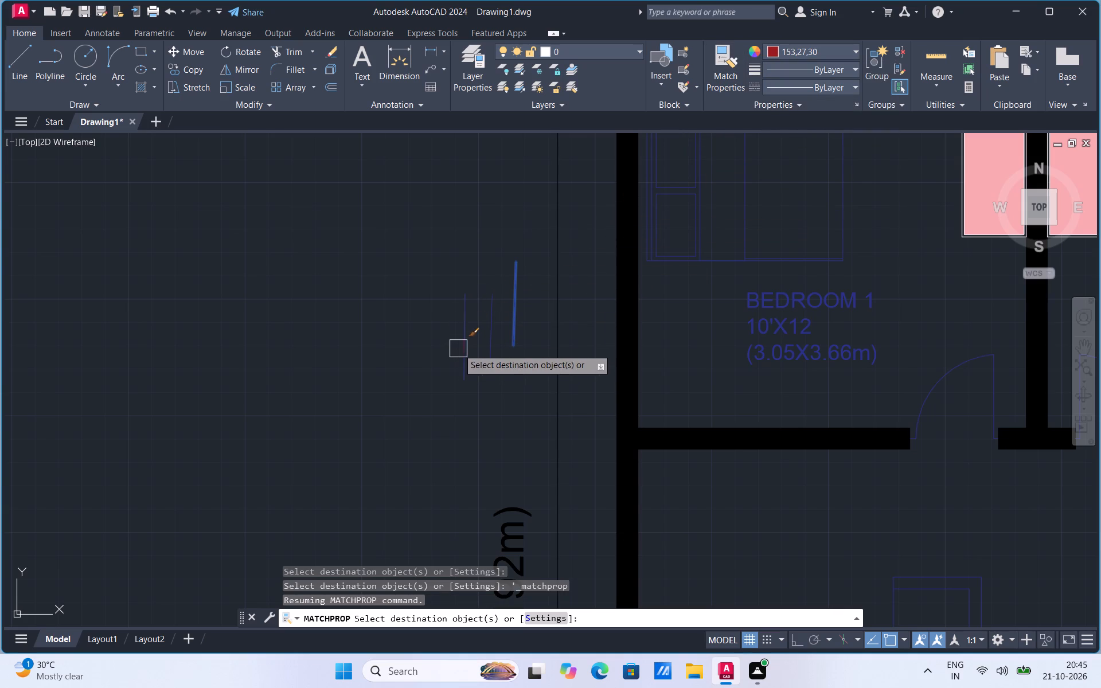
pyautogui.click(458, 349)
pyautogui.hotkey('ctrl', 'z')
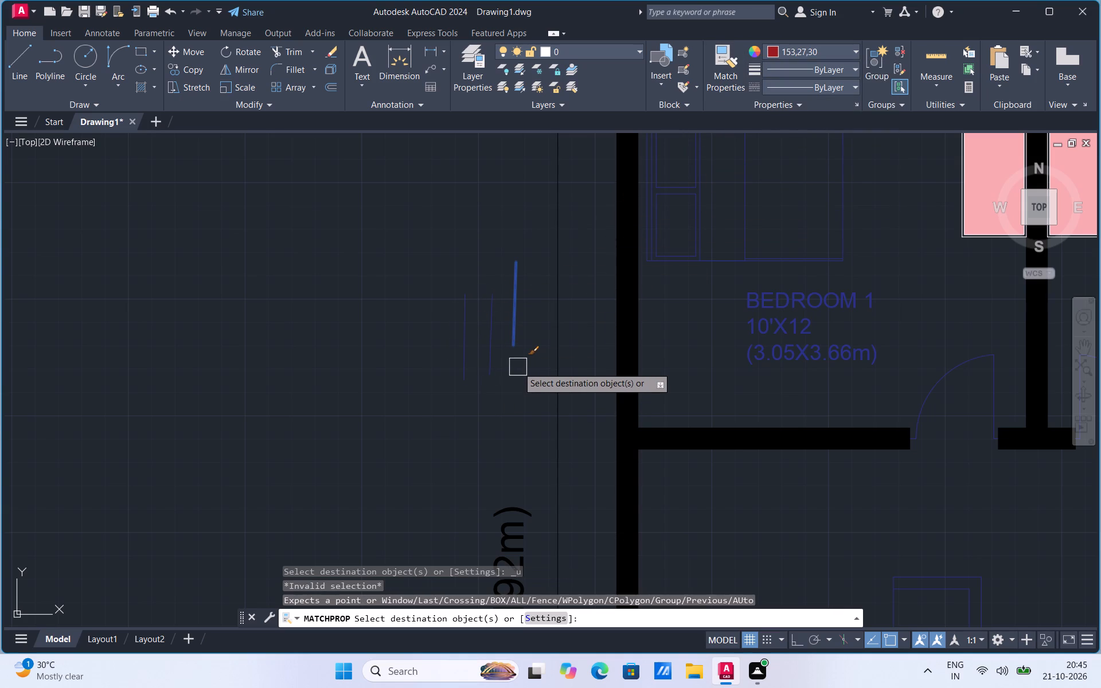
# Draw a short, slightly slanted dark red sample line outside the plan, west of the existing sample lines.
pyautogui.click(10, 58)
pyautogui.click(388, 363)
pyautogui.click(397, 303)
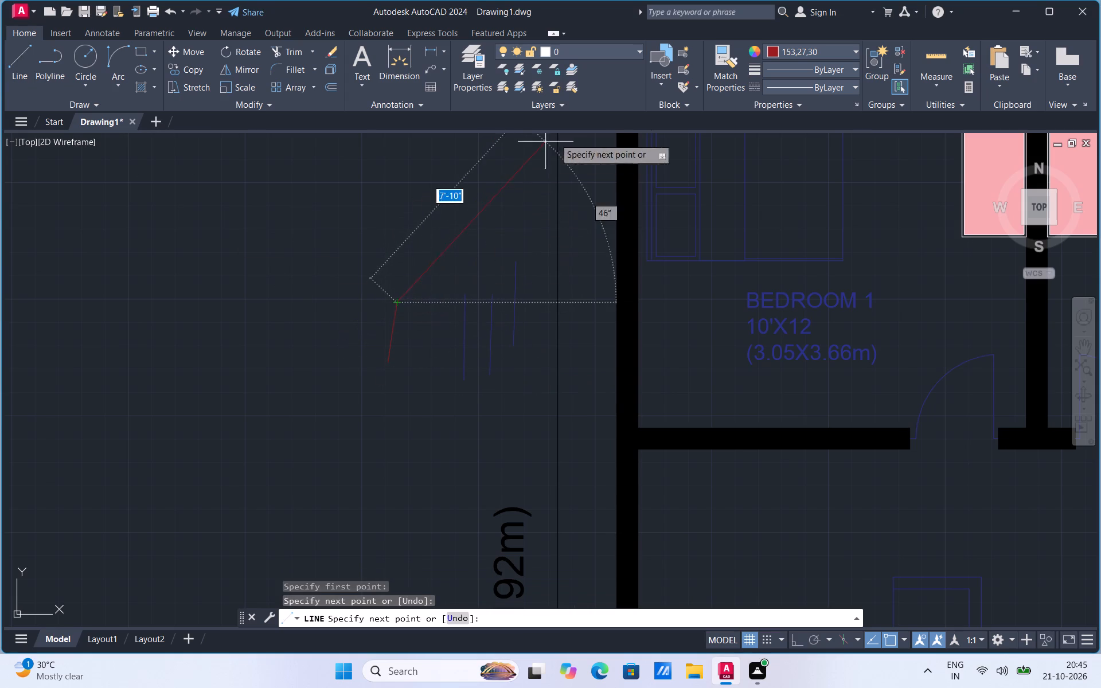
# Match both bedrooms' beds, wardrobe fills and room labels to the new dark red sample line.
pyautogui.click(720, 72)
pyautogui.click(391, 341)
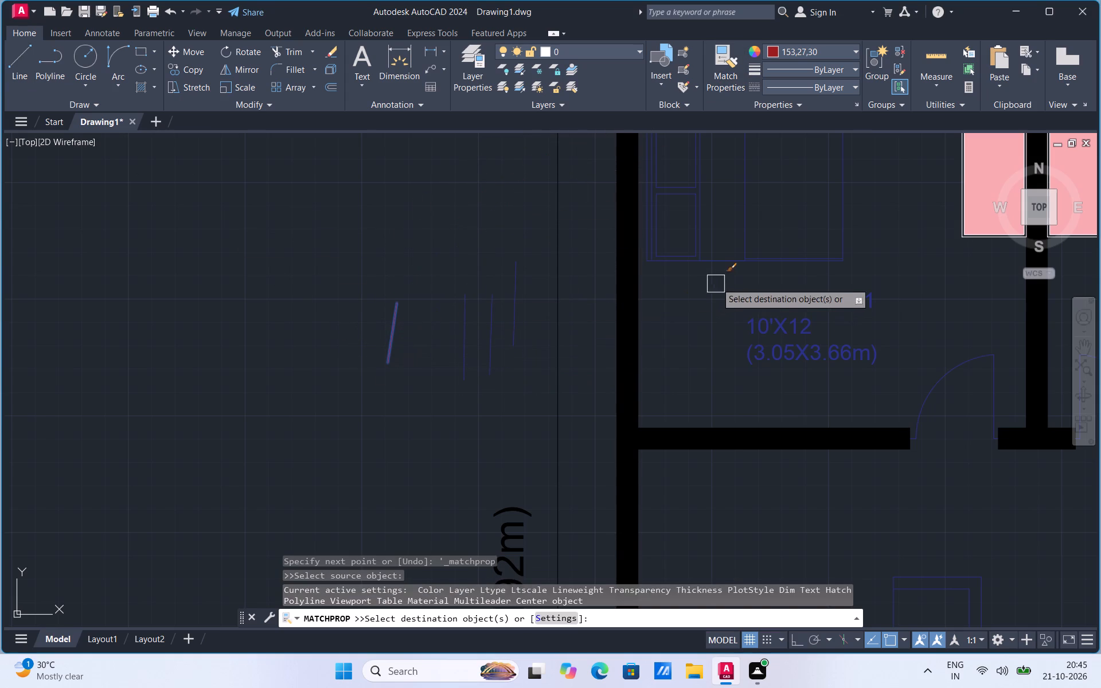
pyautogui.click(719, 265)
pyautogui.scroll(-1, 314, 393)
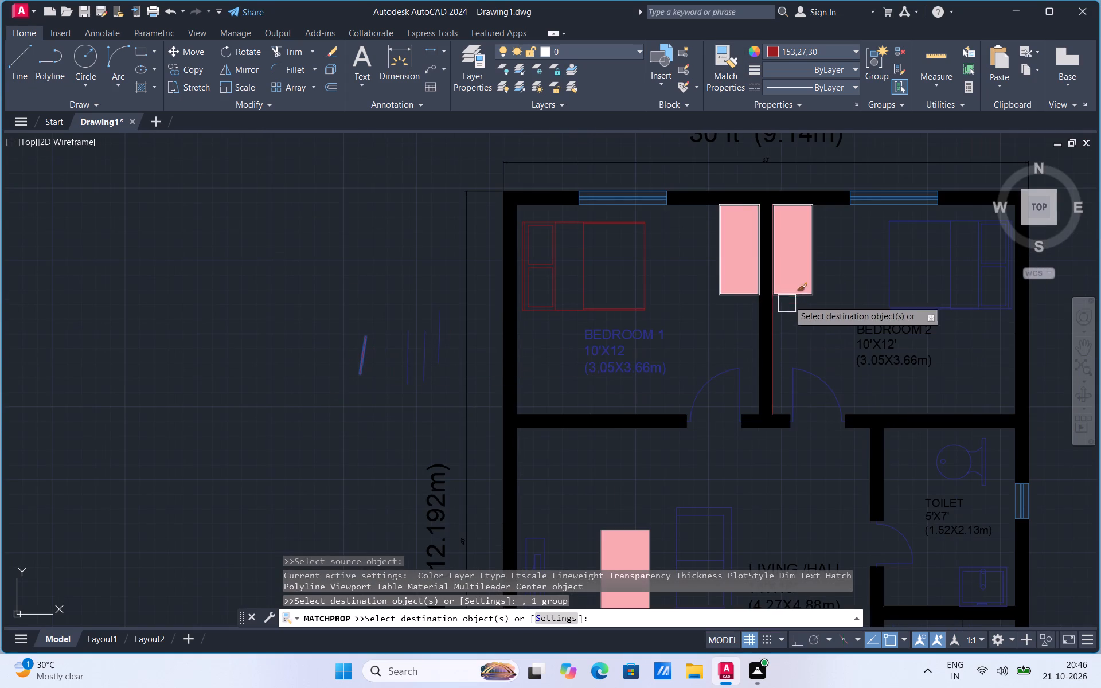
pyautogui.click(789, 272)
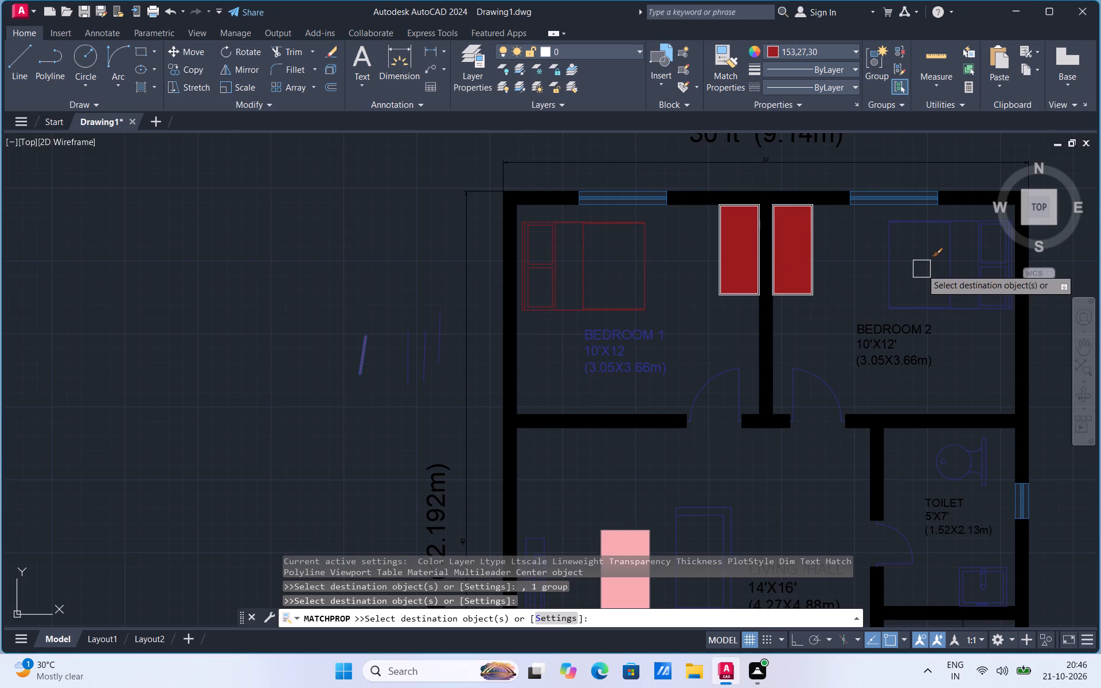
pyautogui.click(891, 281)
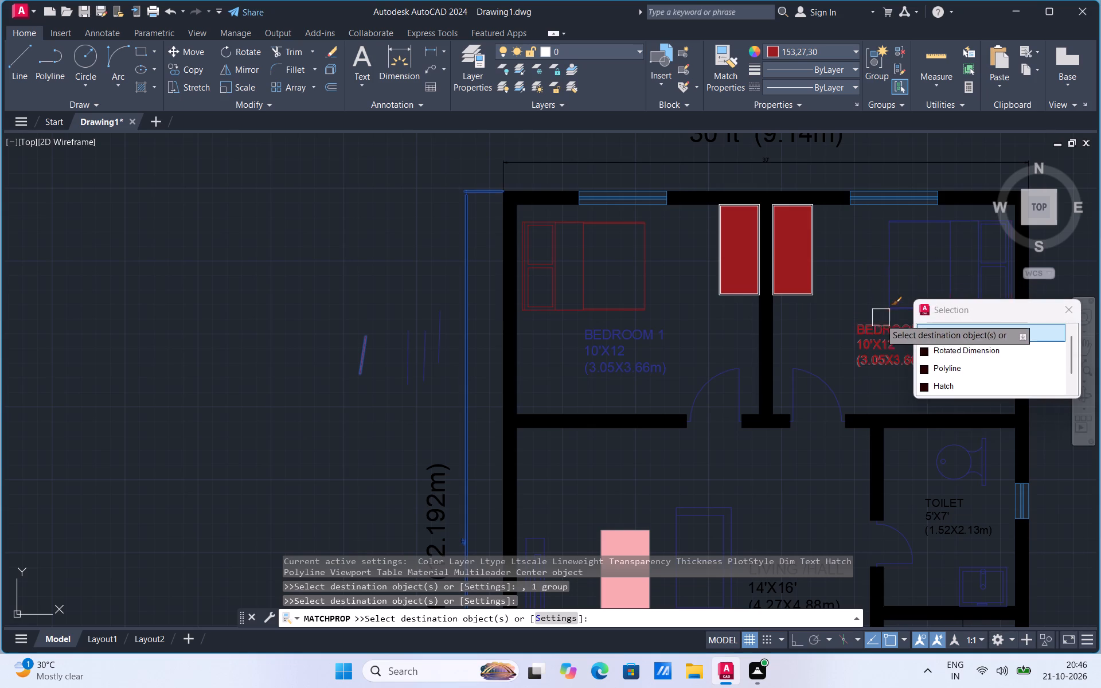
pyautogui.click(874, 328)
pyautogui.click(635, 335)
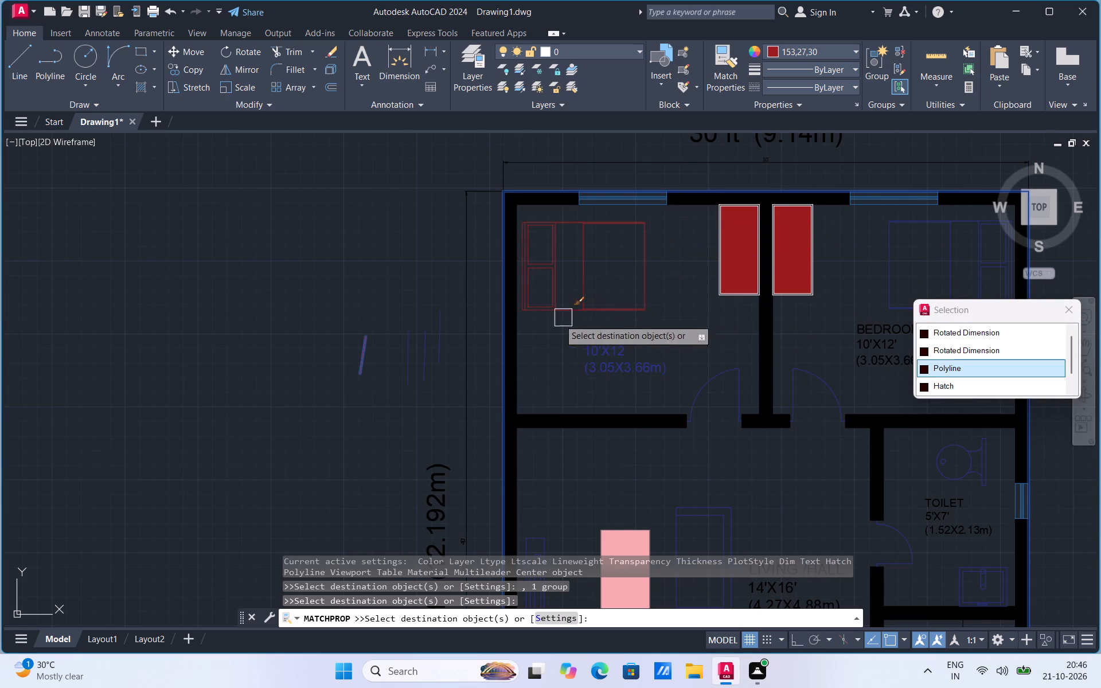
pyautogui.scroll(-2, 436, 327)
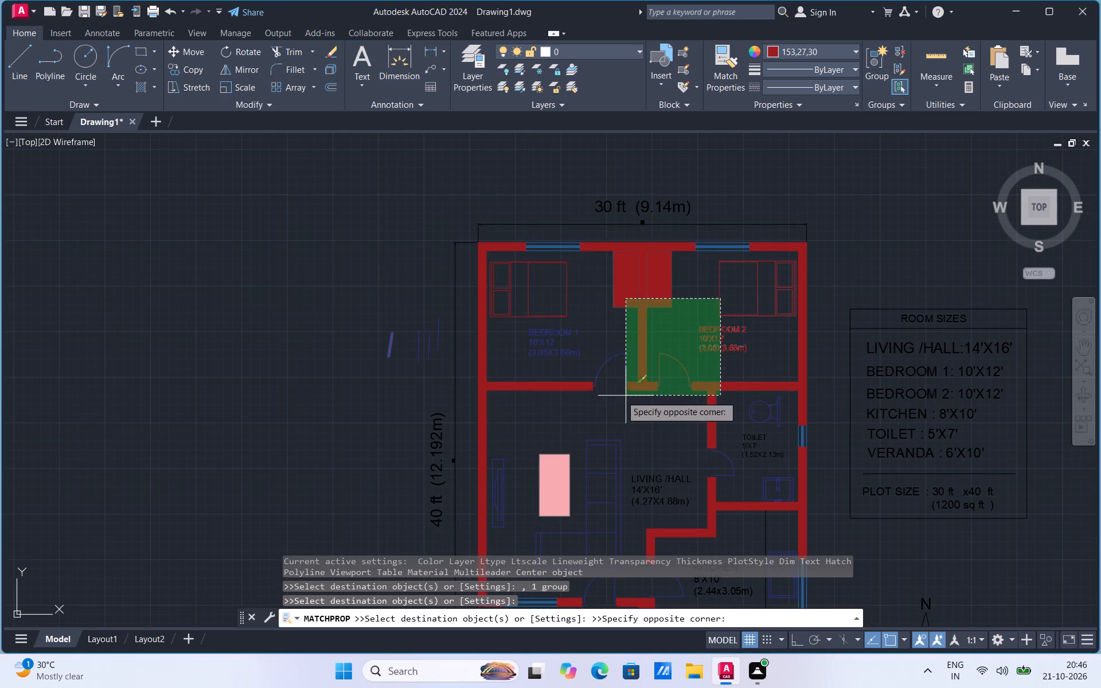
pyautogui.click(689, 331)
pyautogui.click(547, 346)
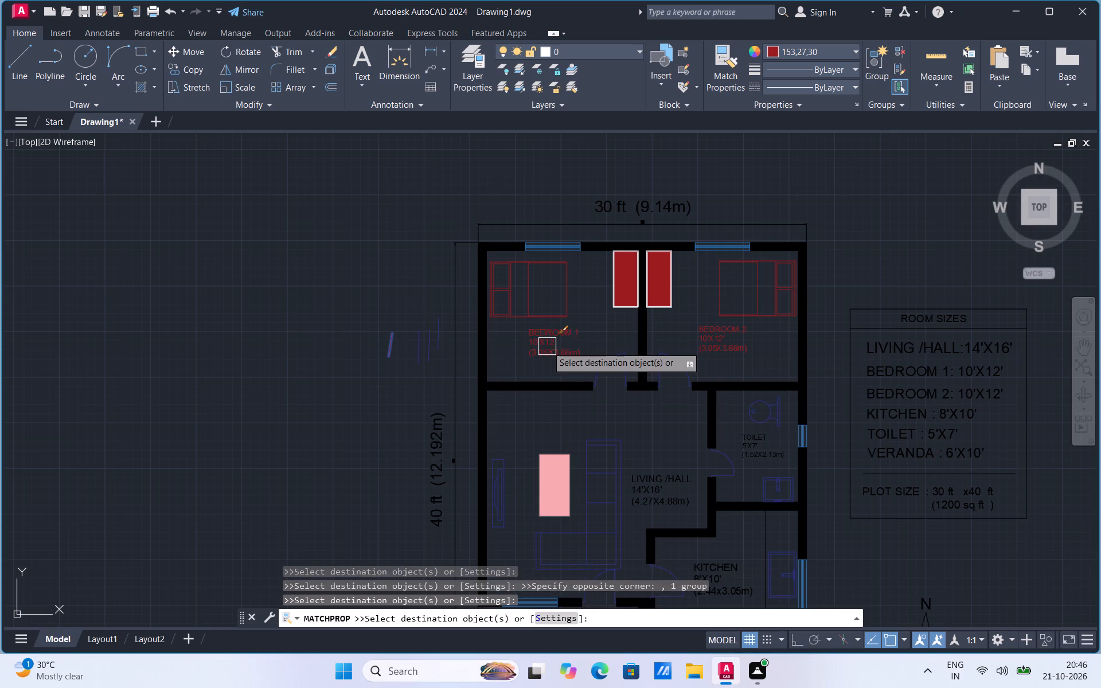
# Match all outlines of the living hall's TV unit, including its slanted back lines, to the dark red sample line.
pyautogui.scroll(-2, 588, 276)
pyautogui.scroll(3, 576, 354)
pyautogui.click(481, 374)
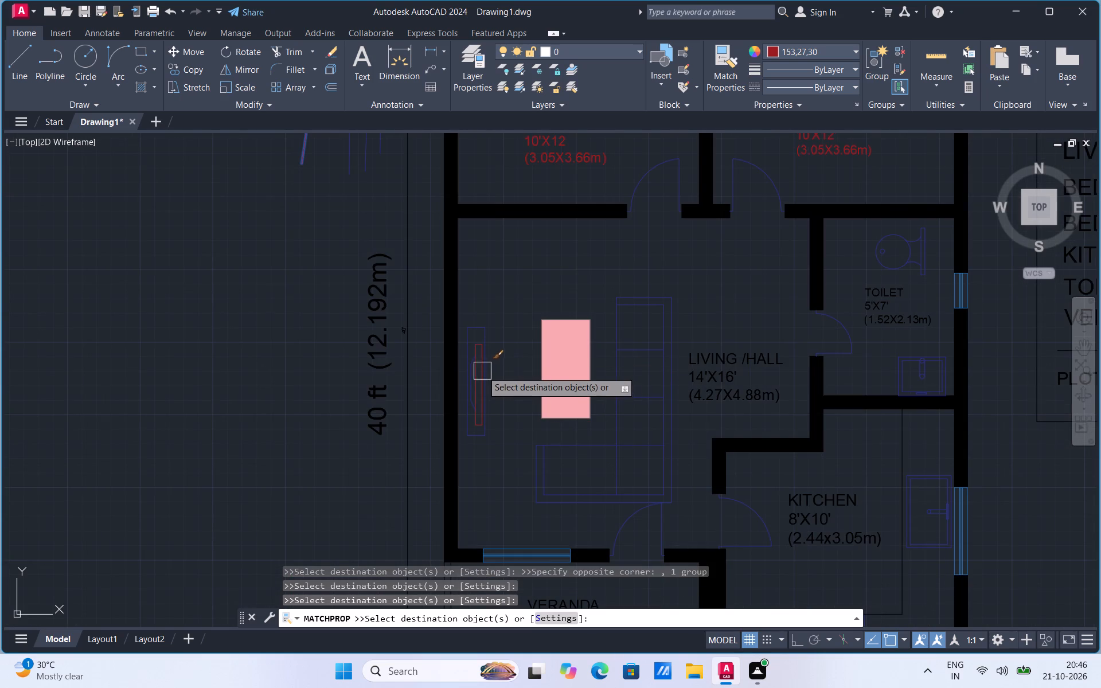
pyautogui.scroll(2, 489, 342)
pyautogui.click(482, 340)
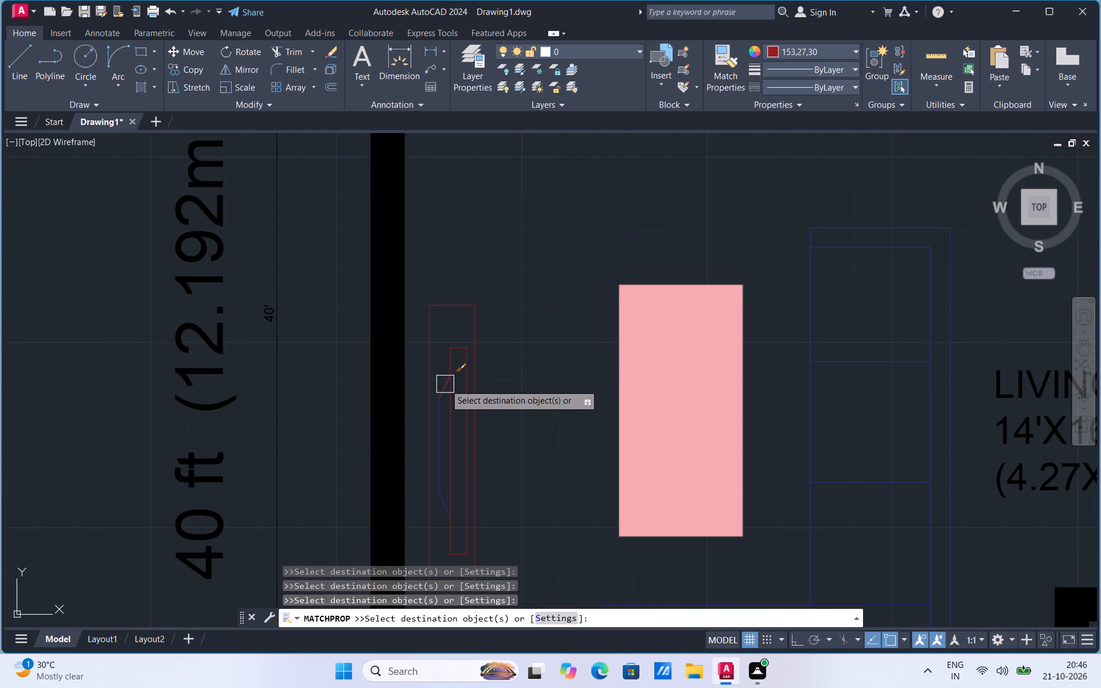
pyautogui.click(445, 384)
pyautogui.click(435, 417)
pyautogui.click(438, 501)
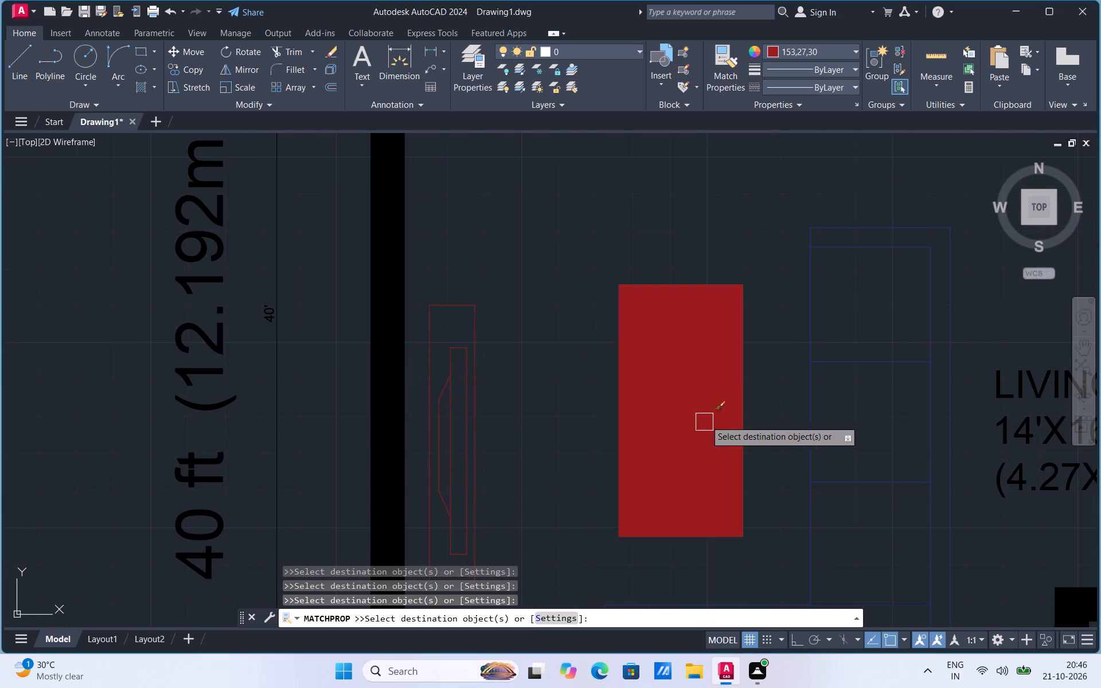
# Match the outer and inner outlines and seat divisions of the sofa's long section to the dark red sample line.
pyautogui.click(815, 300)
pyautogui.click(844, 248)
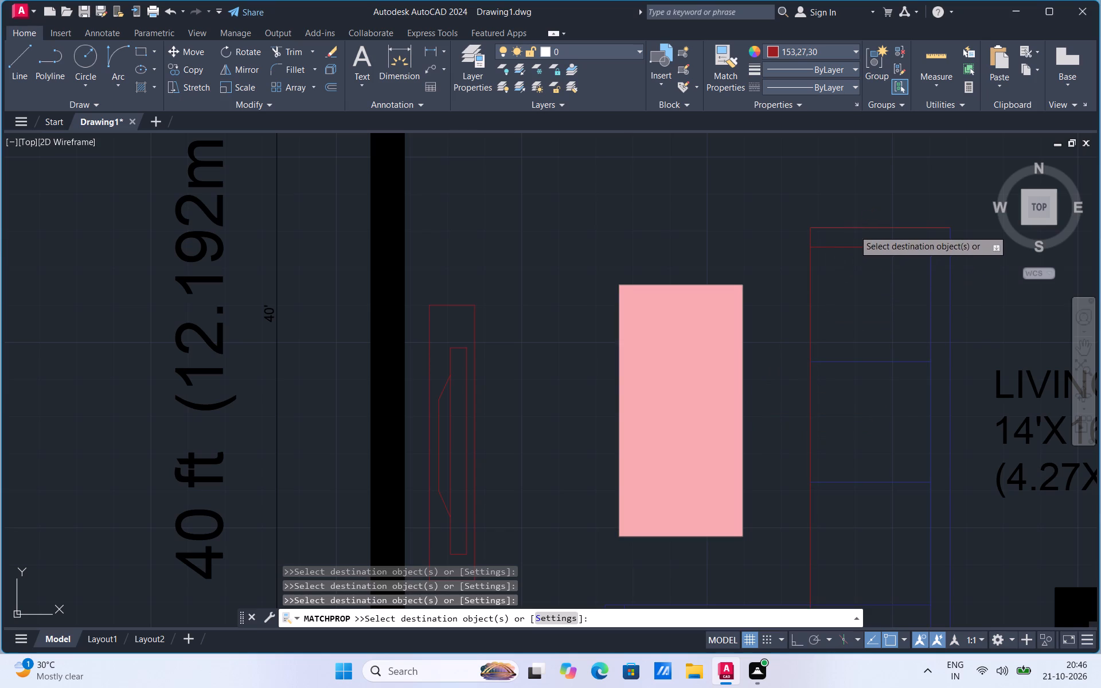
pyautogui.click(854, 230)
pyautogui.click(861, 364)
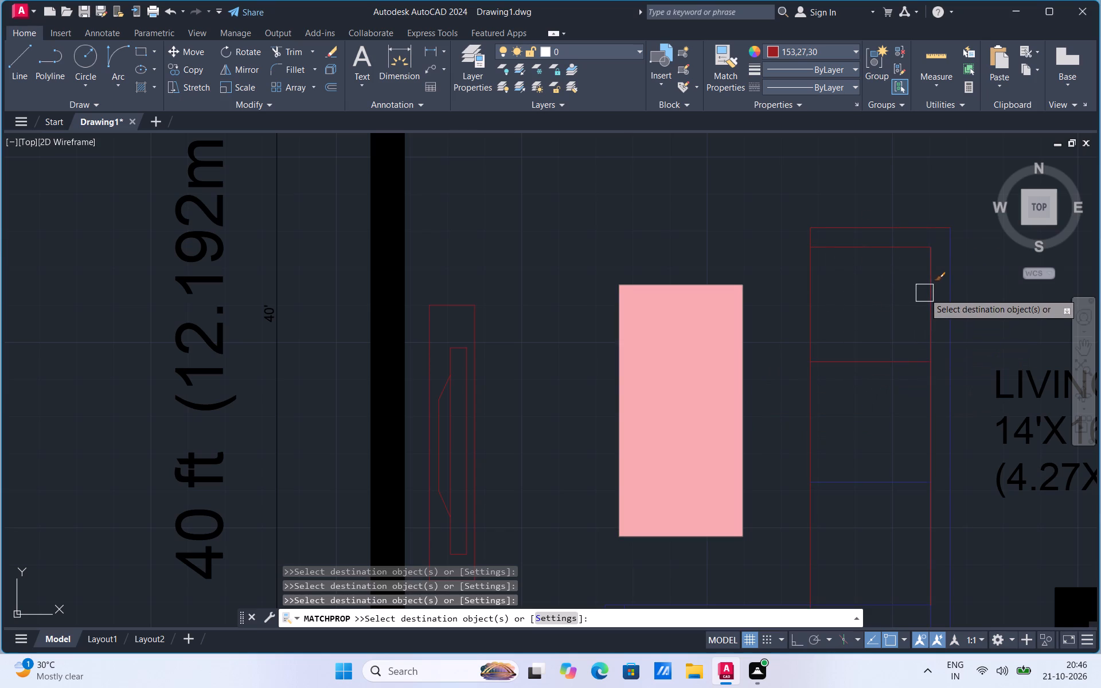
pyautogui.click(924, 293)
pyautogui.click(951, 302)
pyautogui.click(876, 479)
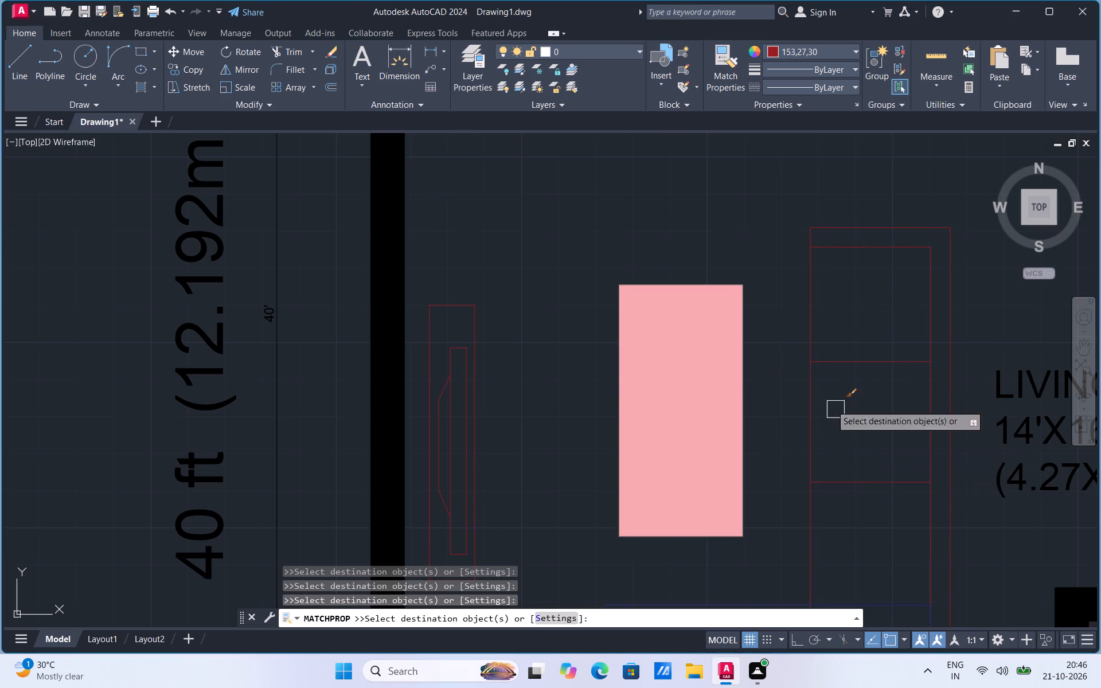
# Match the sofa's short section, the hall-to-veranda door and the kitchen door to the dark red sample line.
pyautogui.scroll(-2, 650, 234)
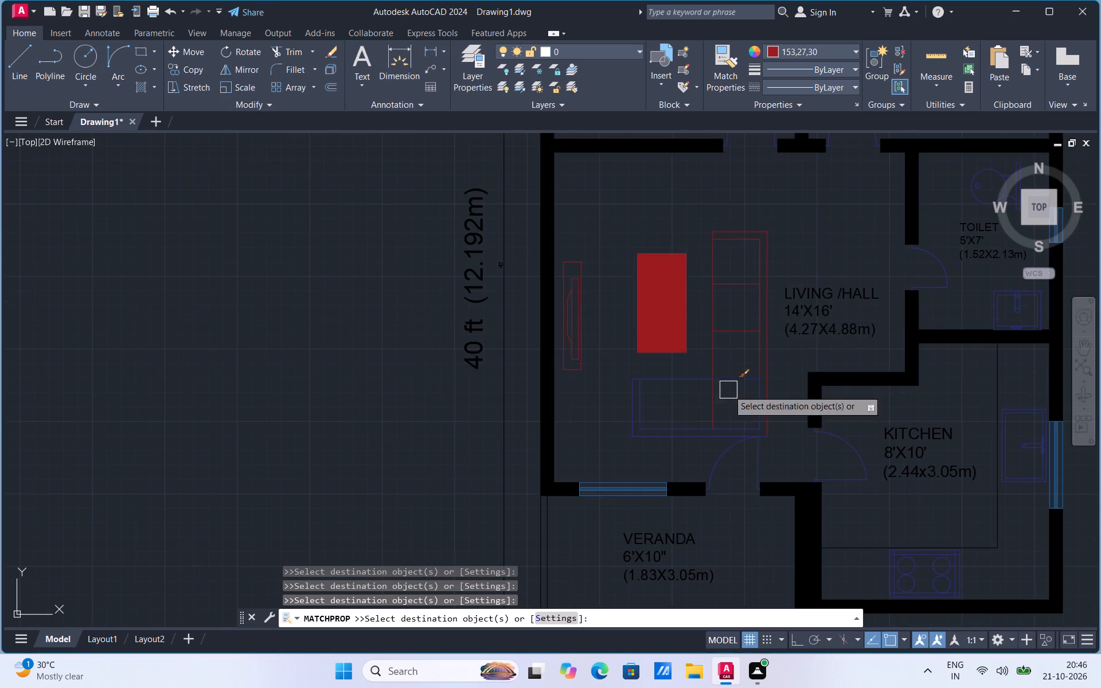
pyautogui.scroll(1, 724, 460)
pyautogui.click(721, 467)
pyautogui.click(659, 428)
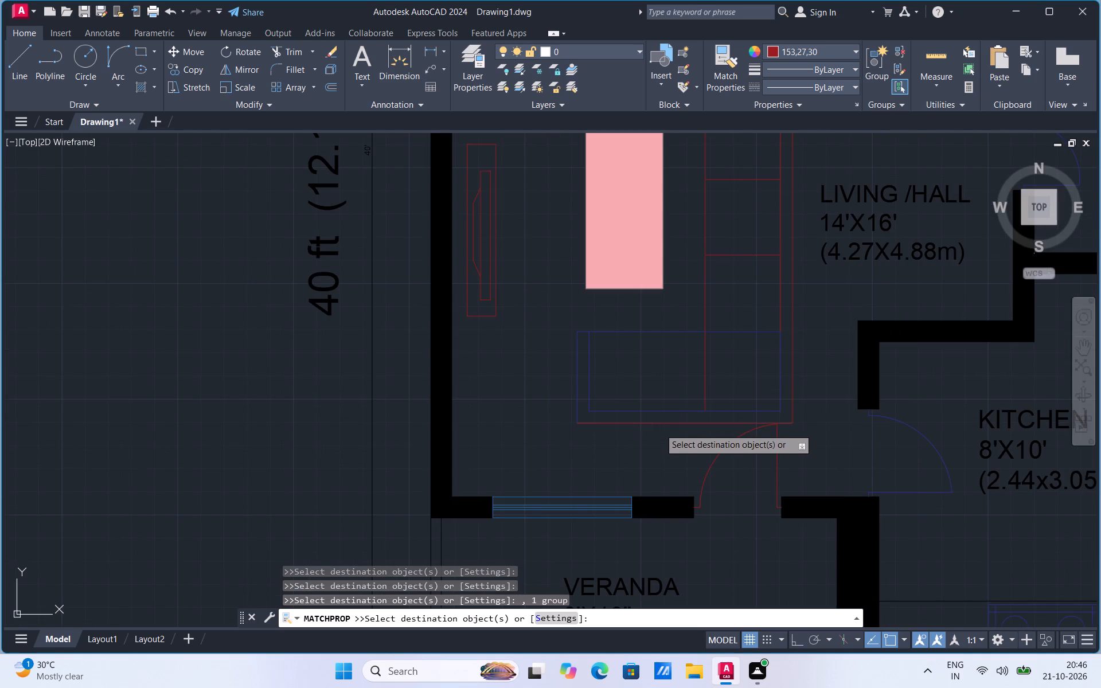
pyautogui.click(665, 408)
pyautogui.click(654, 337)
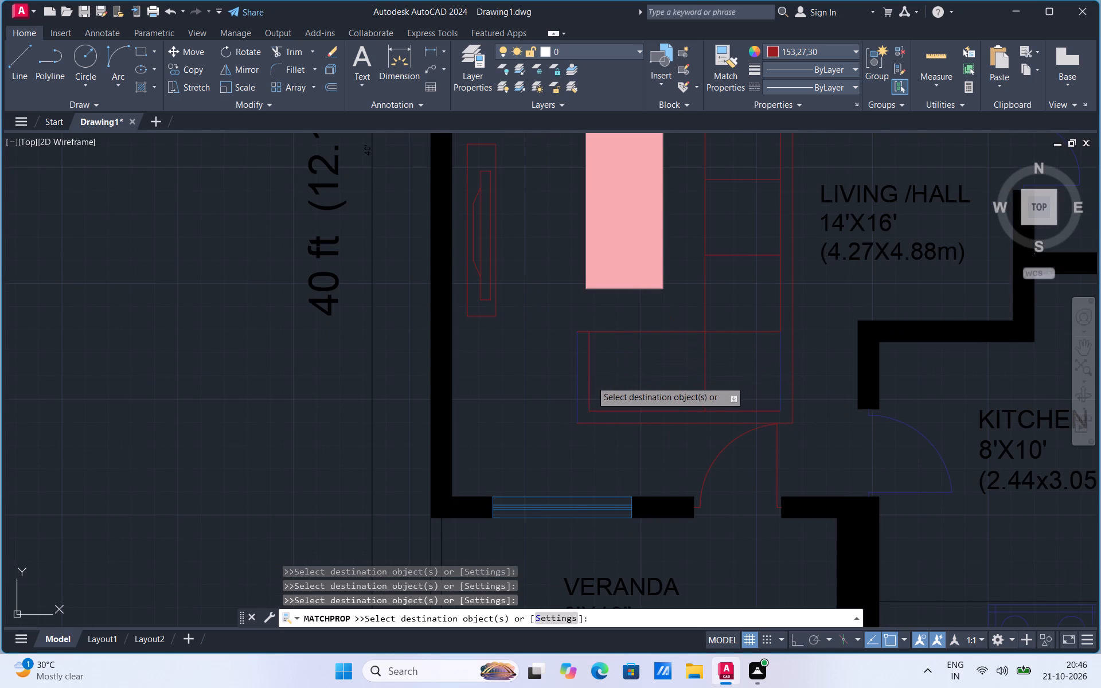
pyautogui.click(591, 381)
pyautogui.click(569, 385)
pyautogui.click(776, 371)
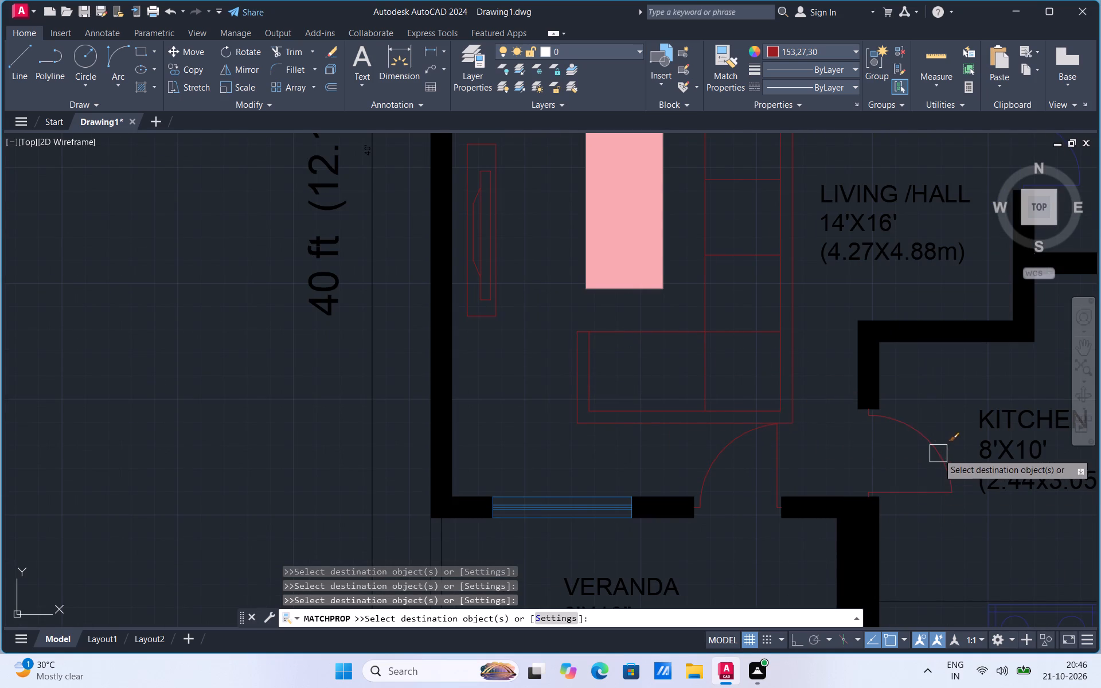
pyautogui.click(938, 454)
# Match the four burner circles of the kitchen stove to the dark red sample line.
pyautogui.scroll(-1, 623, 437)
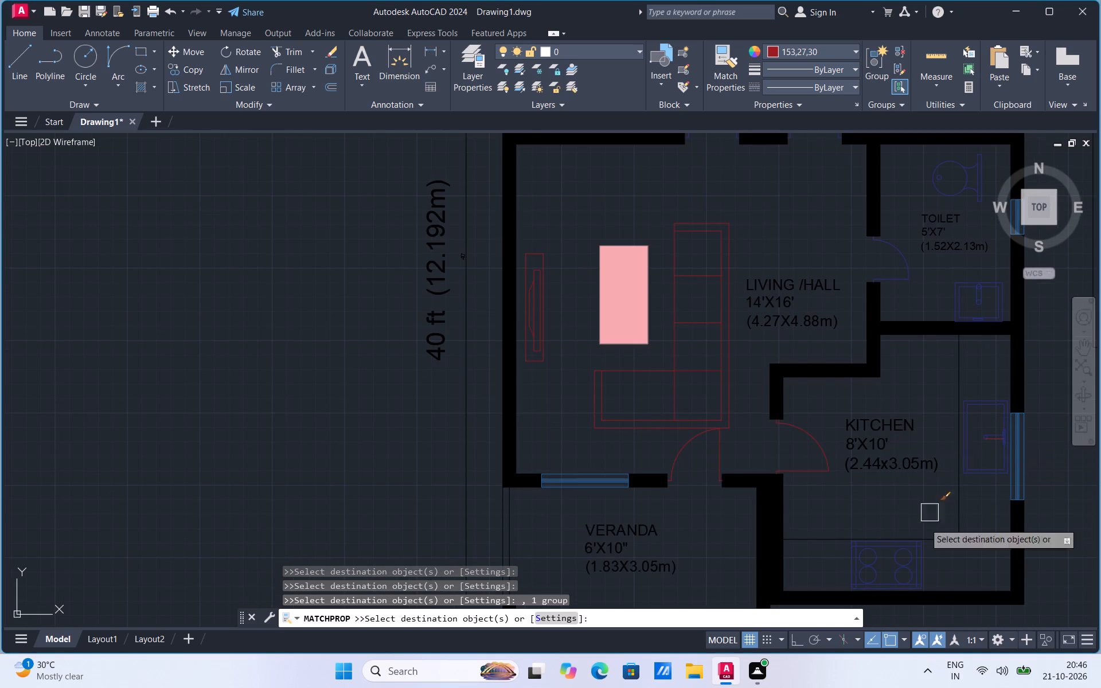
pyautogui.scroll(2, 922, 578)
pyautogui.click(897, 534)
pyautogui.click(889, 552)
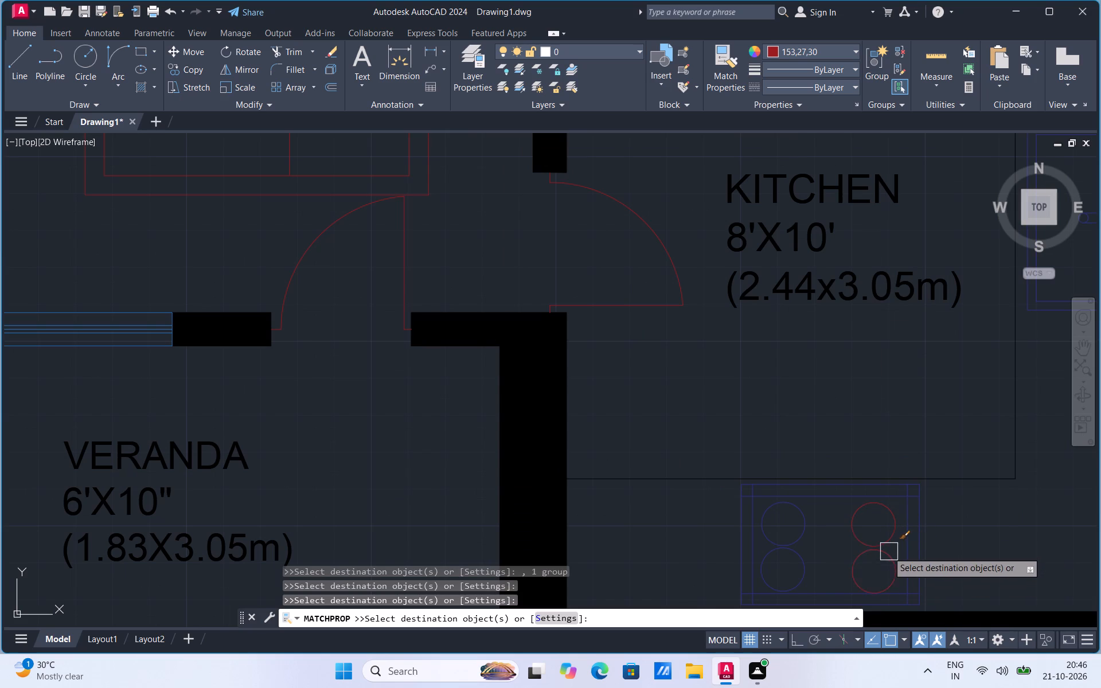
pyautogui.click(806, 536)
pyautogui.click(803, 560)
# Match all outer and inner frame lines of the kitchen stove to the dark red sample line.
pyautogui.scroll(2, 830, 537)
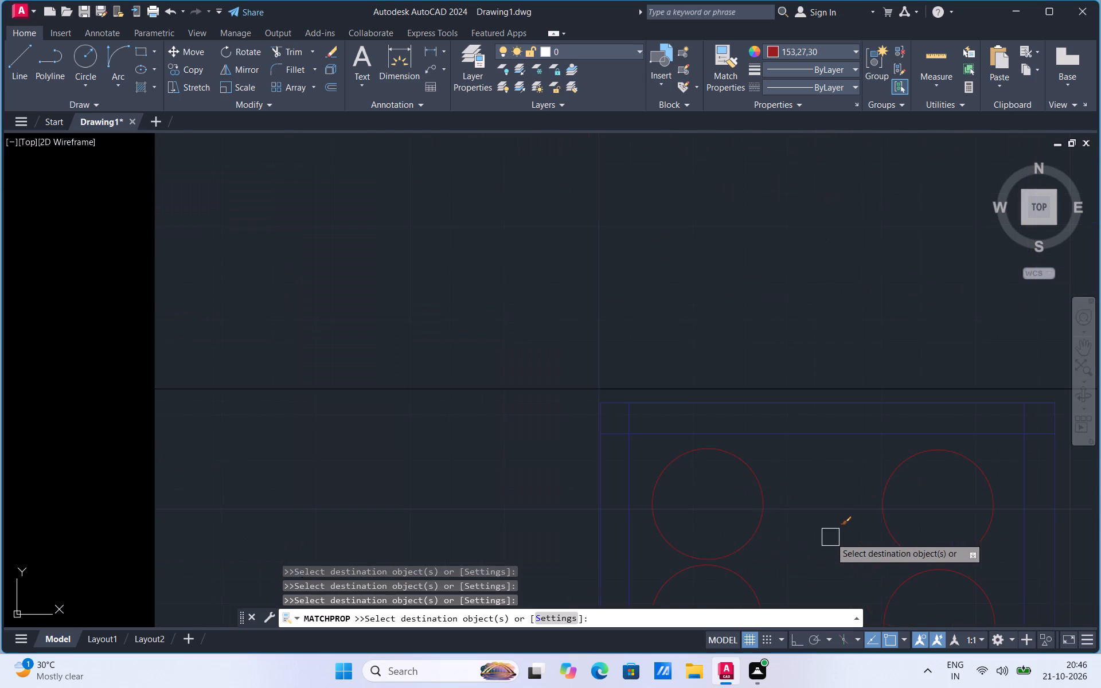
pyautogui.click(814, 434)
pyautogui.click(817, 408)
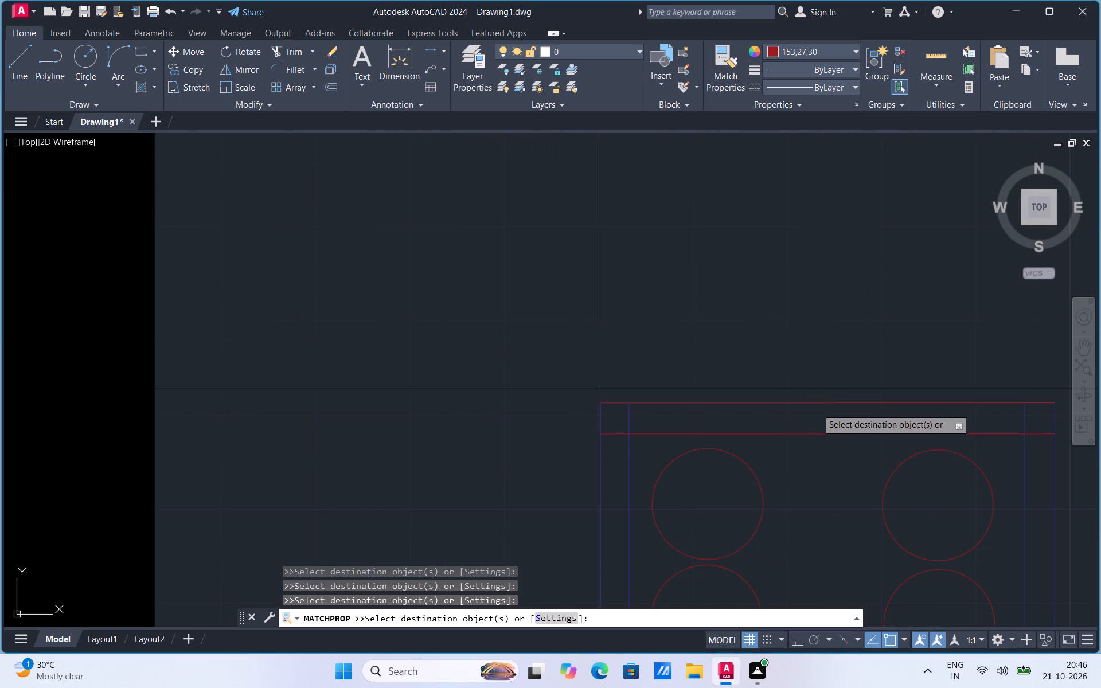
pyautogui.click(624, 466)
pyautogui.click(592, 489)
pyautogui.scroll(-1, 558, 424)
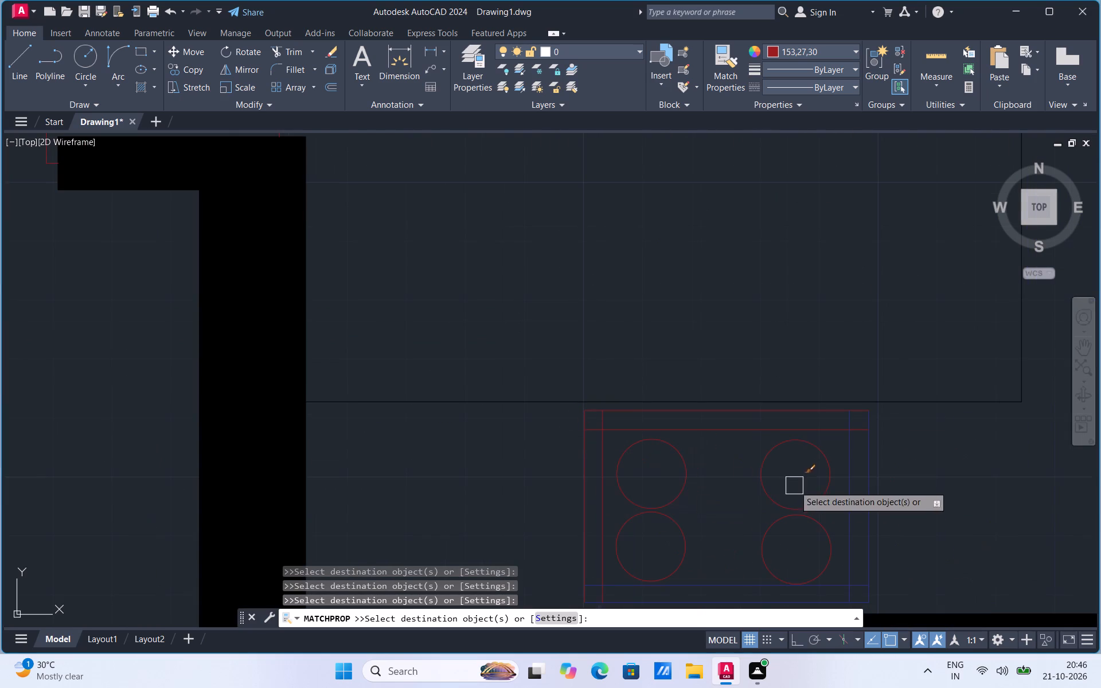
pyautogui.click(850, 458)
pyautogui.click(868, 476)
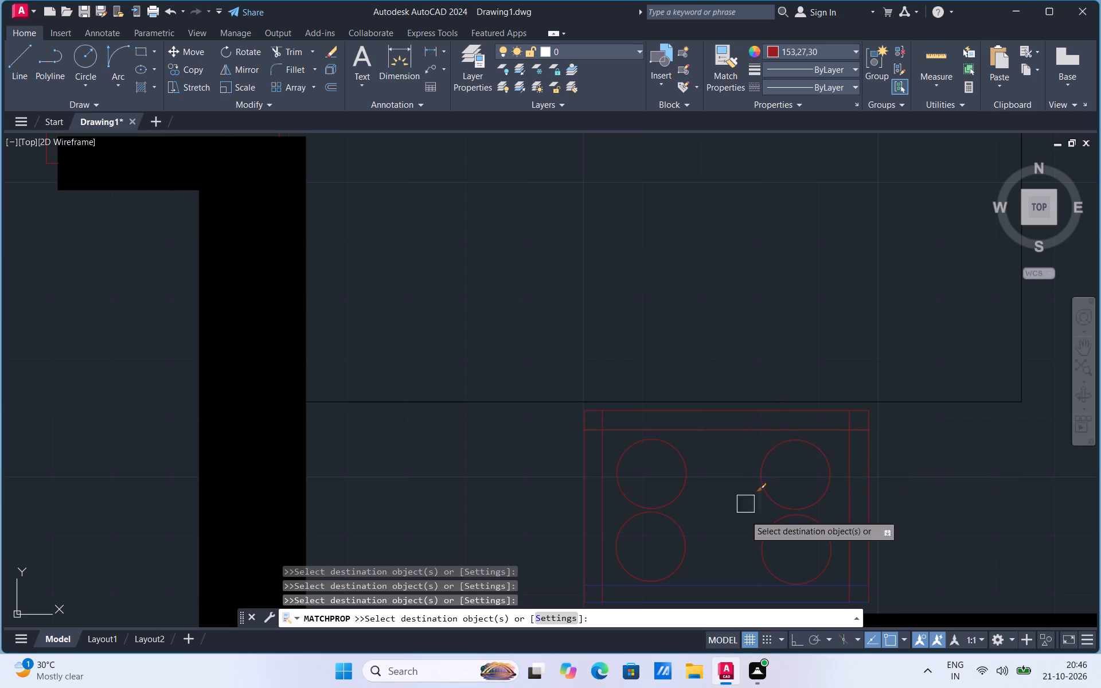
pyautogui.scroll(-1, 671, 445)
pyautogui.scroll(2, 696, 529)
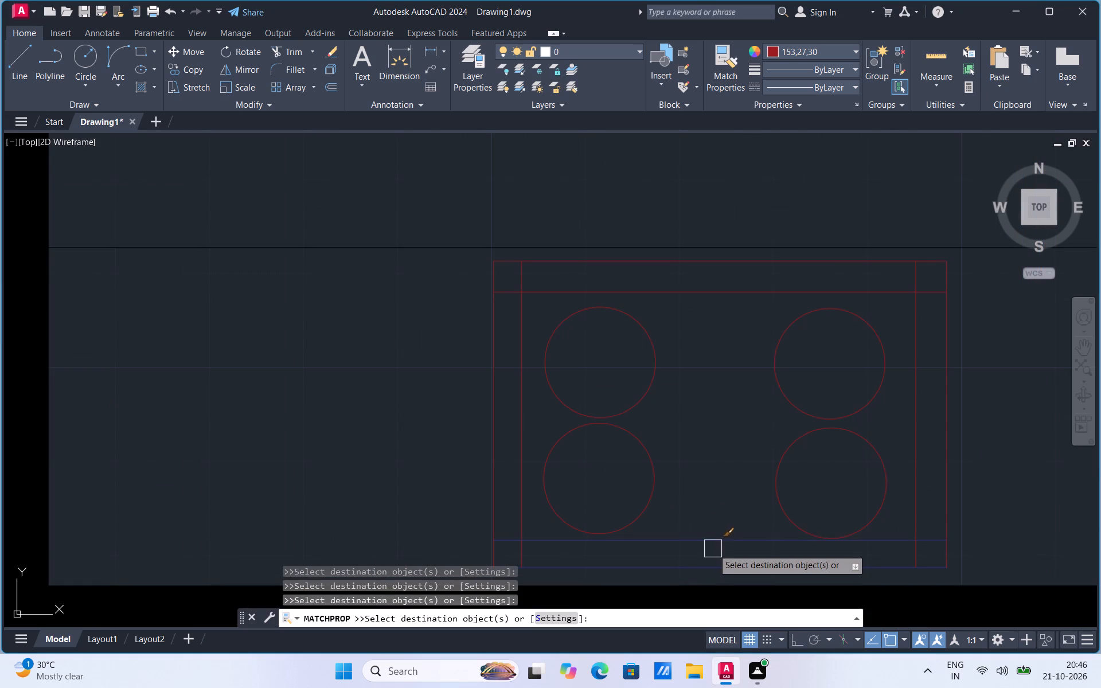
pyautogui.click(713, 543)
pyautogui.click(698, 572)
# Match the outer and inner outlines of the kitchen sink to the dark red sample line.
pyautogui.scroll(-3, 690, 553)
pyautogui.scroll(1, 845, 340)
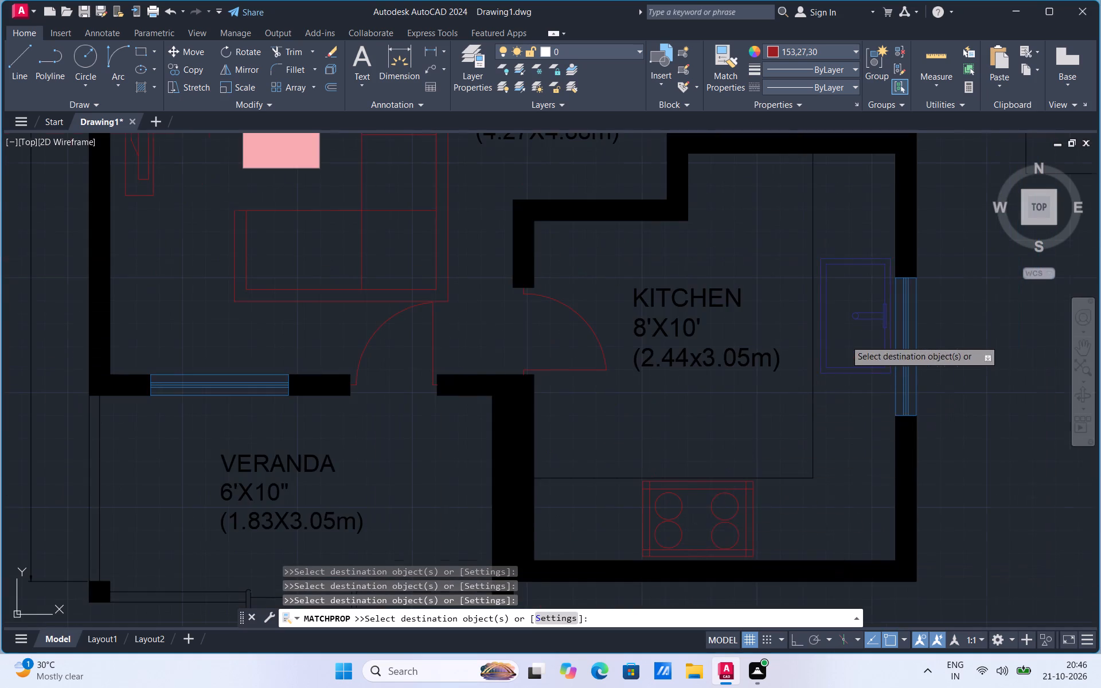
pyautogui.scroll(1, 845, 340)
pyautogui.click(796, 341)
pyautogui.click(784, 370)
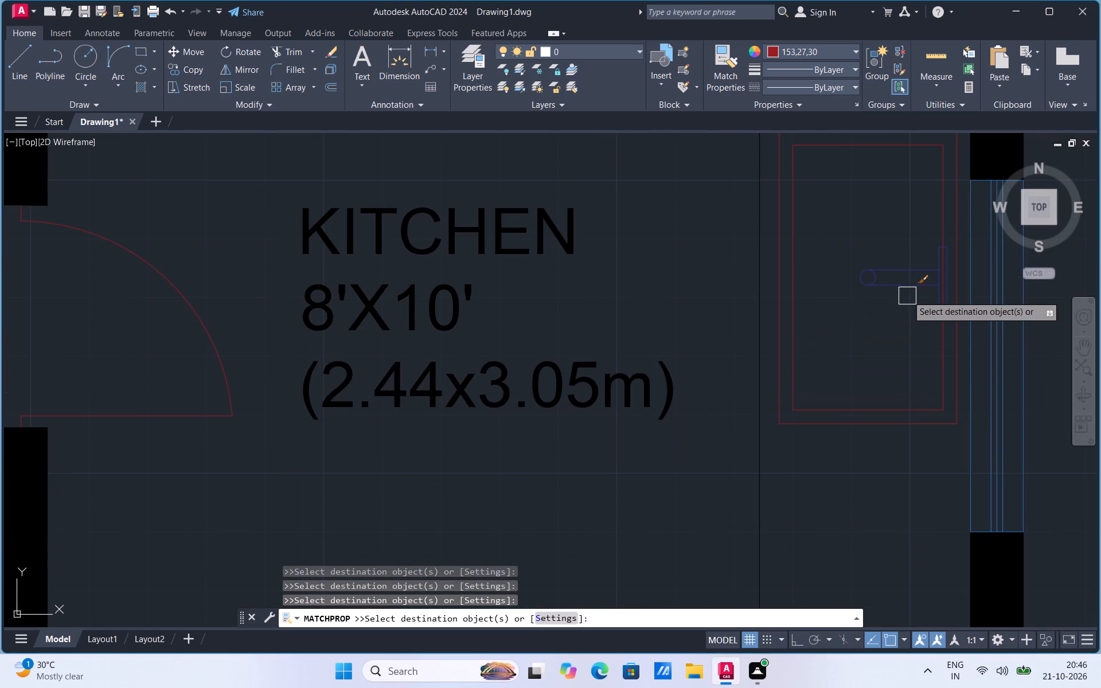
# Match the kitchen sink's tap, including its spout lines, end circle and base plate, to the dark red sample line.
pyautogui.click(907, 295)
pyautogui.click(889, 263)
pyautogui.scroll(2, 886, 273)
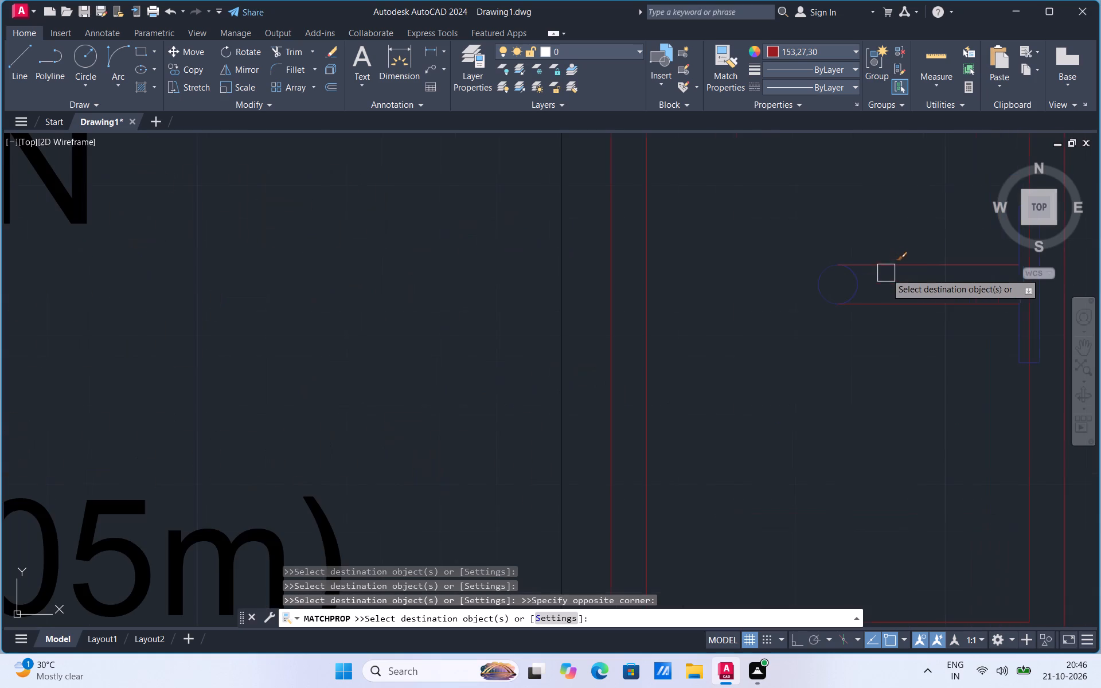
pyautogui.click(850, 297)
pyautogui.click(844, 284)
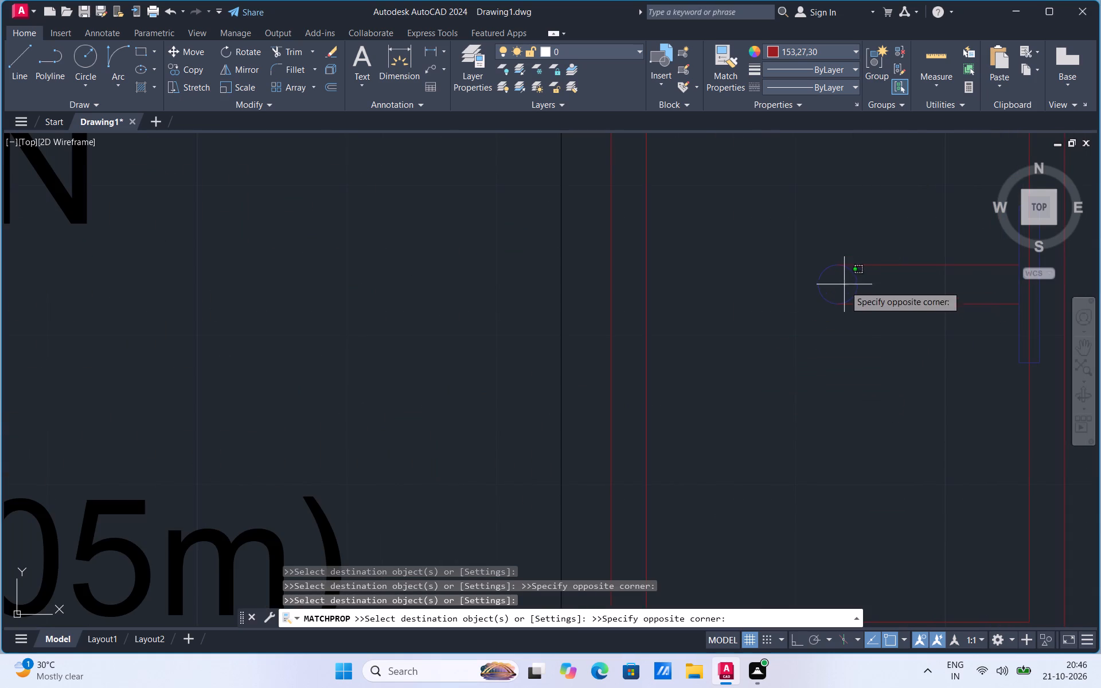
pyautogui.click(863, 296)
pyautogui.click(854, 284)
pyautogui.scroll(-1, 768, 442)
pyautogui.scroll(1, 950, 349)
pyautogui.click(936, 340)
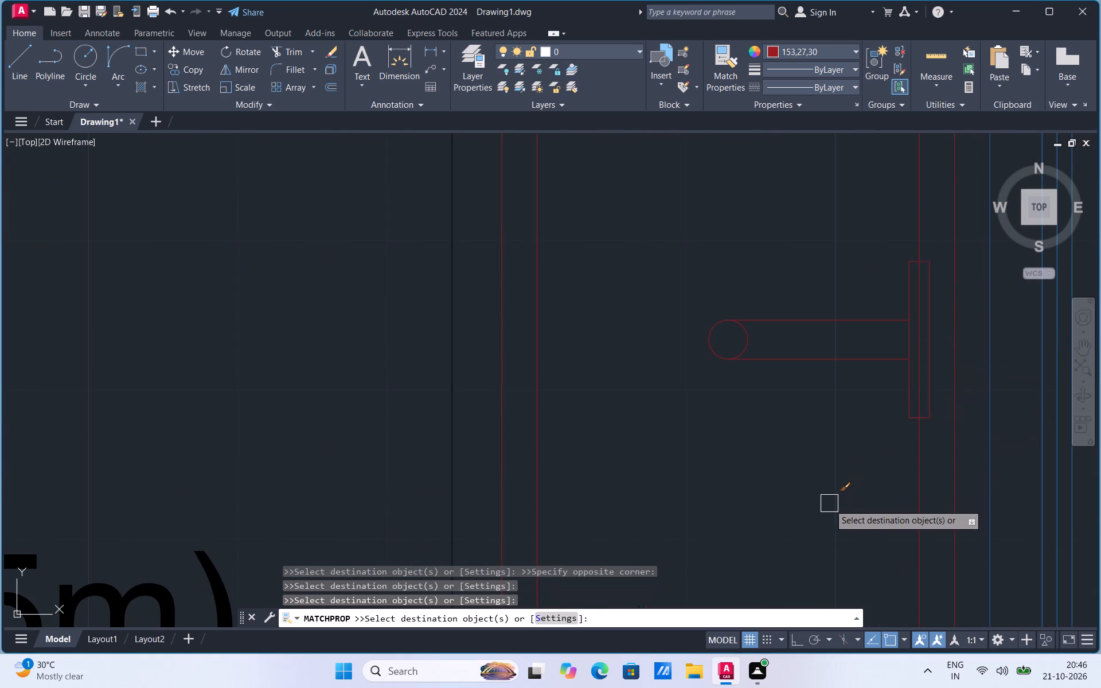
# Match the round bowl of the WC in the toilet to the dark red sample line.
pyautogui.scroll(-5, 828, 513)
pyautogui.scroll(2, 785, 212)
pyautogui.click(790, 245)
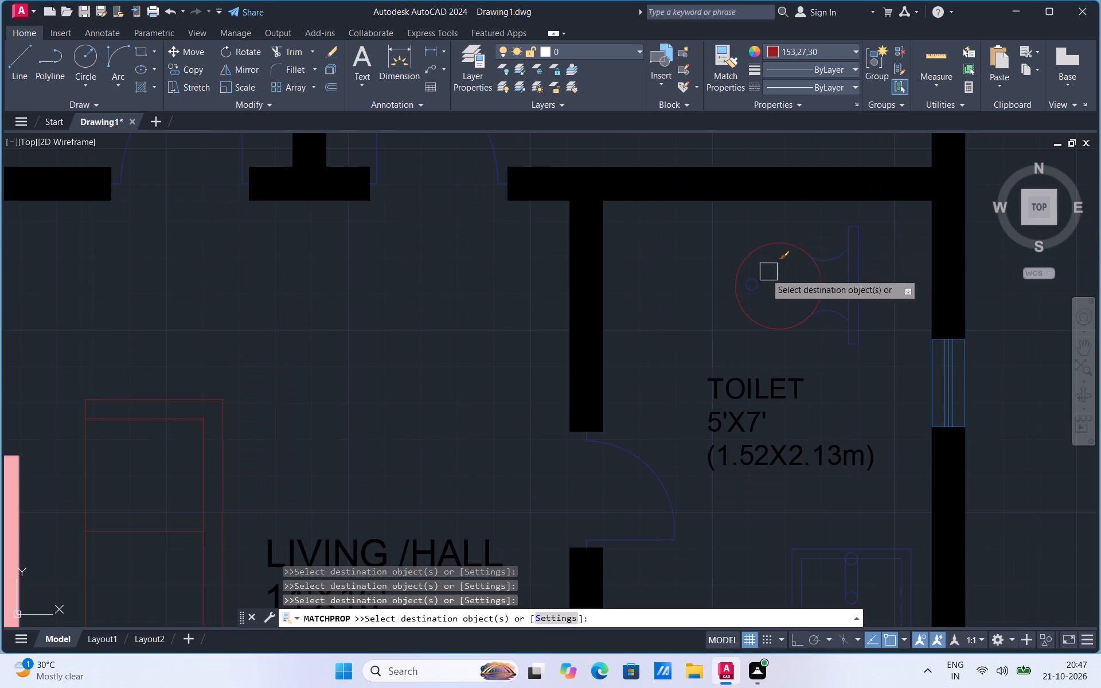
pyautogui.click(760, 282)
pyautogui.click(837, 252)
pyautogui.click(758, 286)
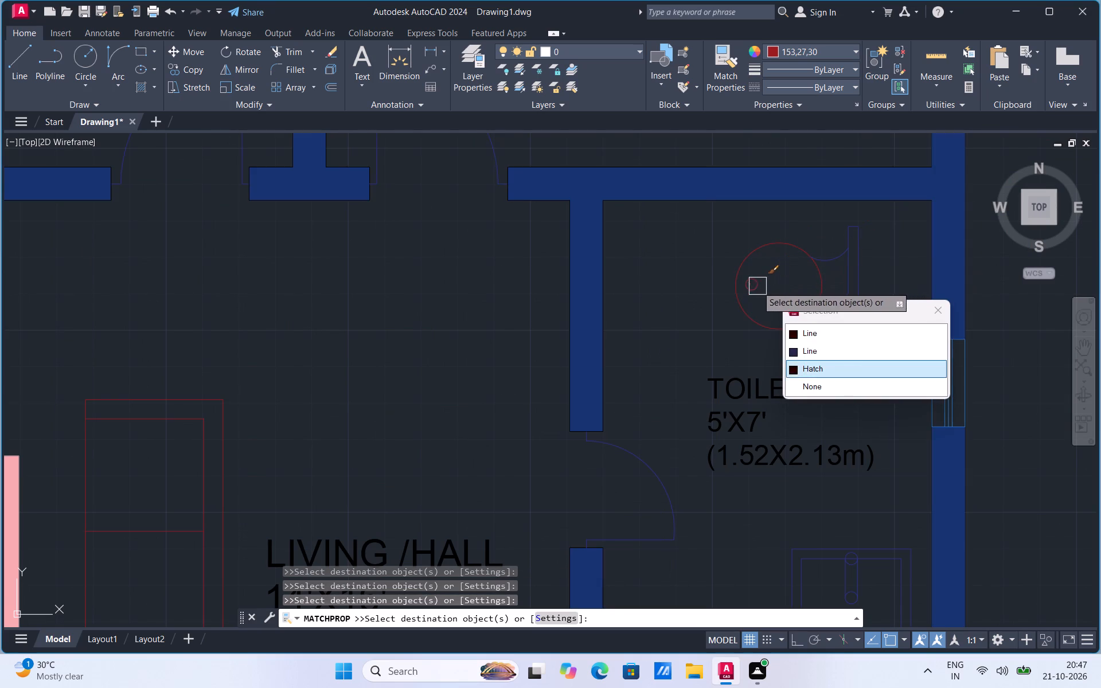
pyautogui.click(755, 277)
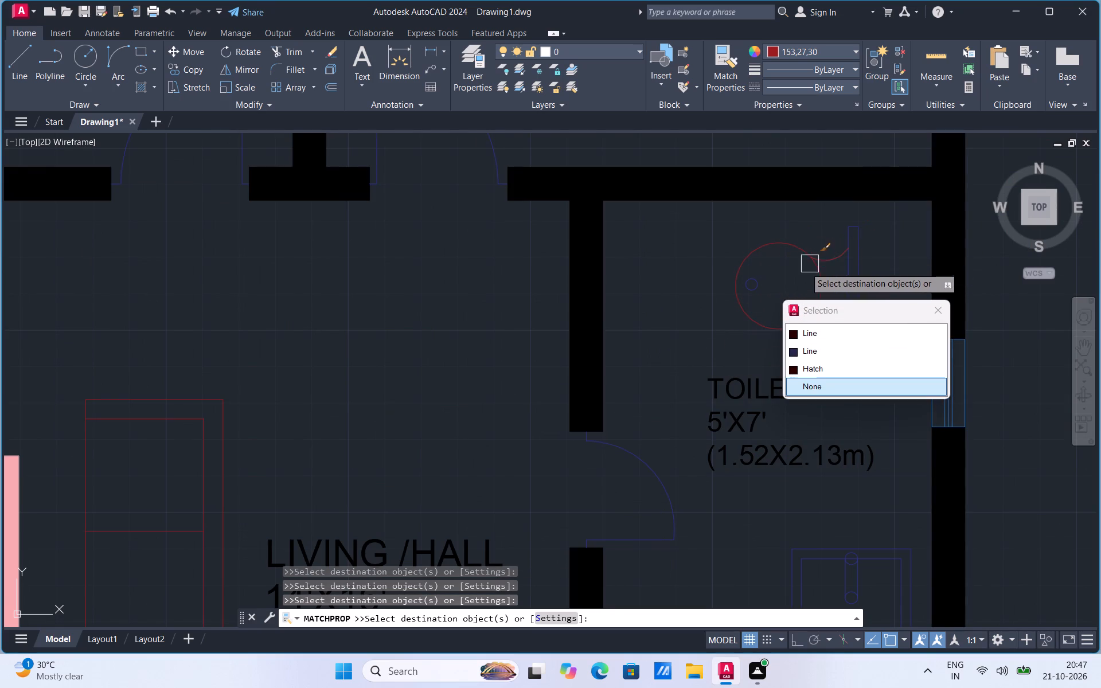
pyautogui.click(758, 287)
pyautogui.click(760, 294)
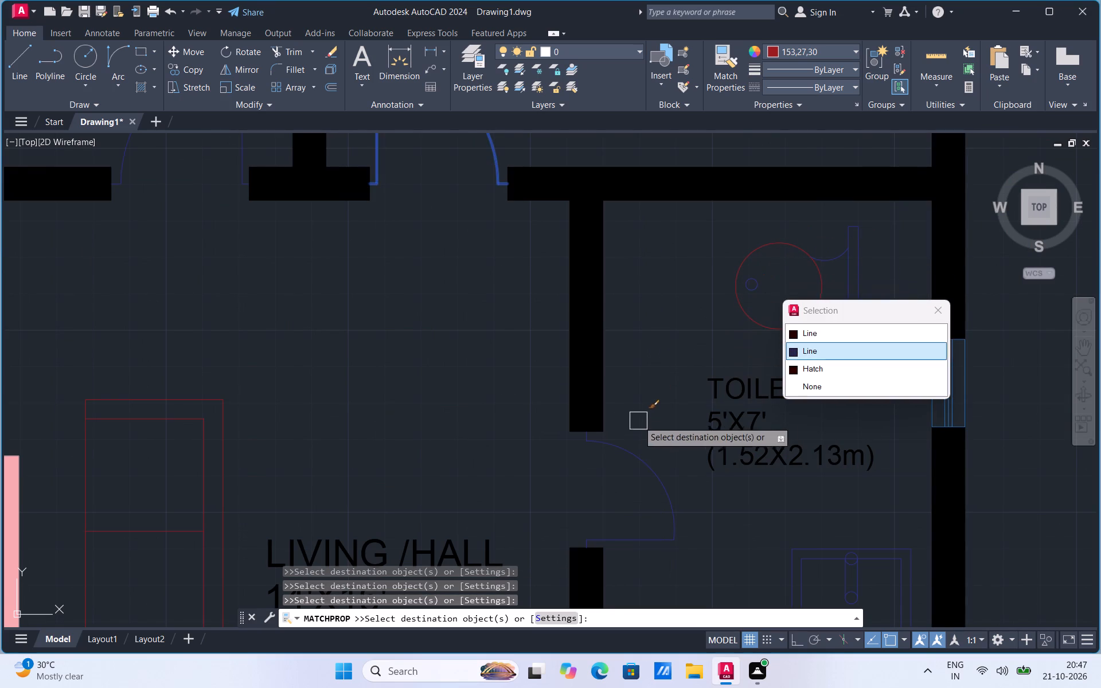
# Match the toilet door to the dark red sample line.
pyautogui.click(622, 444)
pyautogui.click(668, 521)
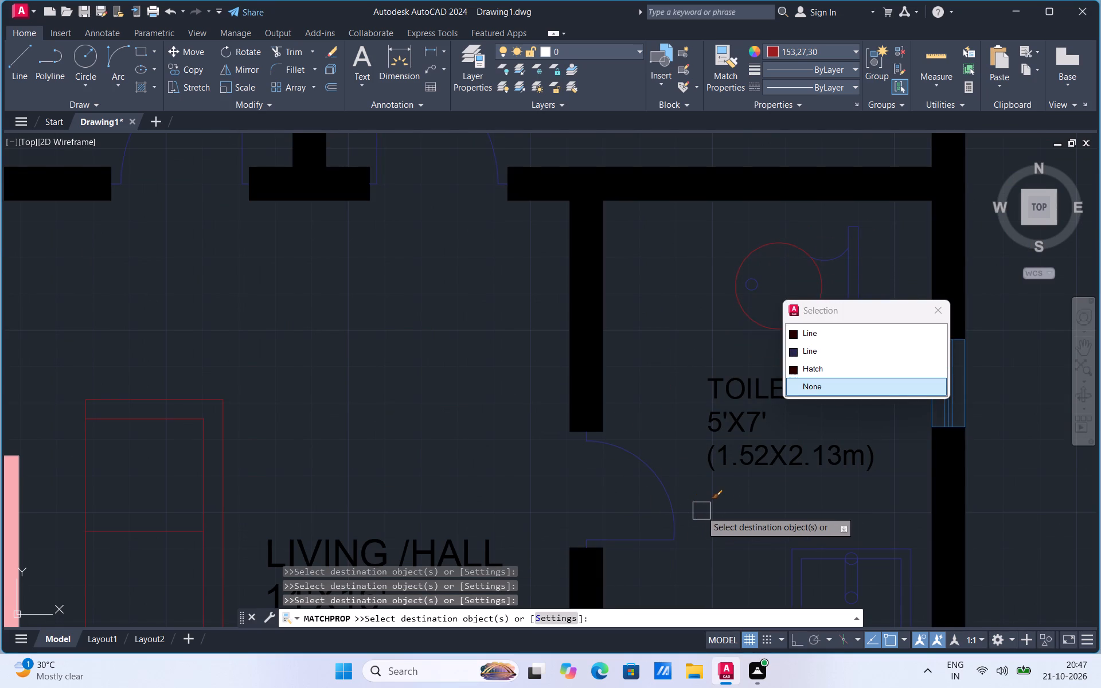
pyautogui.scroll(-1, 694, 519)
pyautogui.click(665, 476)
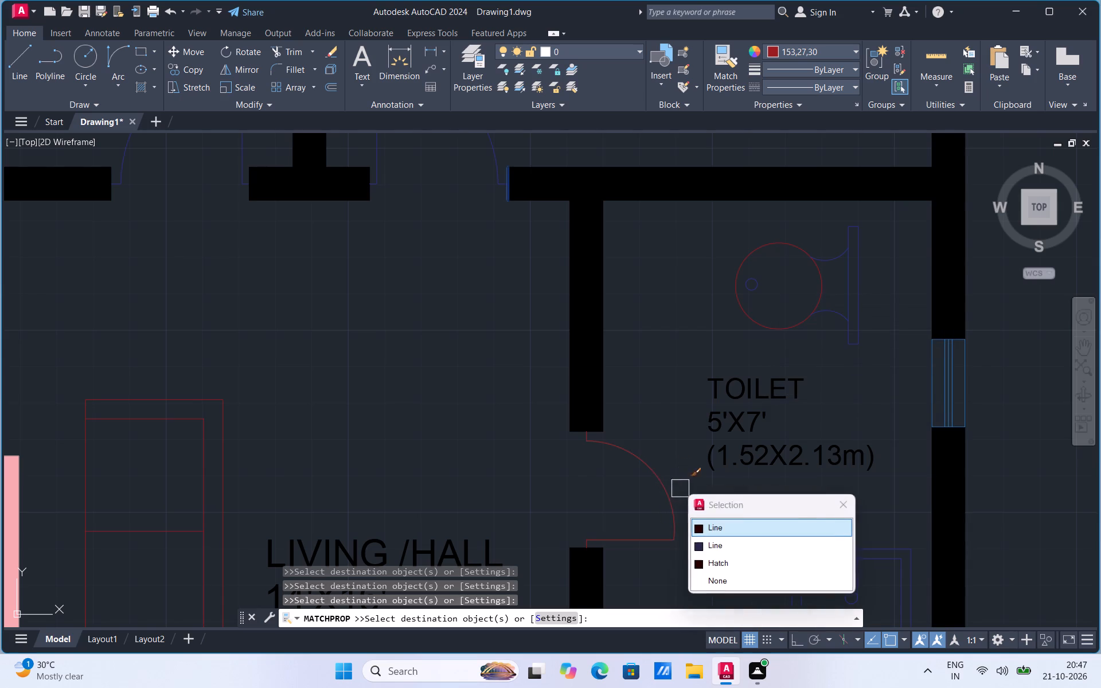
pyautogui.click(642, 466)
pyautogui.scroll(-2, 680, 403)
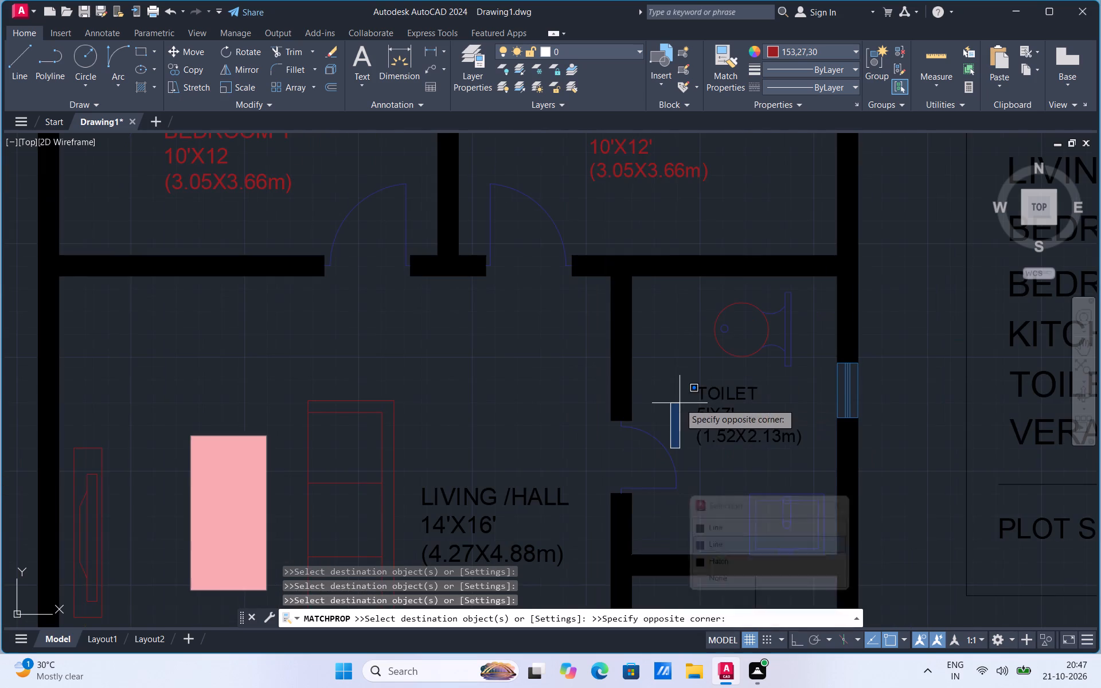
pyautogui.click(659, 486)
# Match the washbasin outlines and the WC's cistern, curved connectors and small inner circle to the dark red sample line.
pyautogui.click(752, 513)
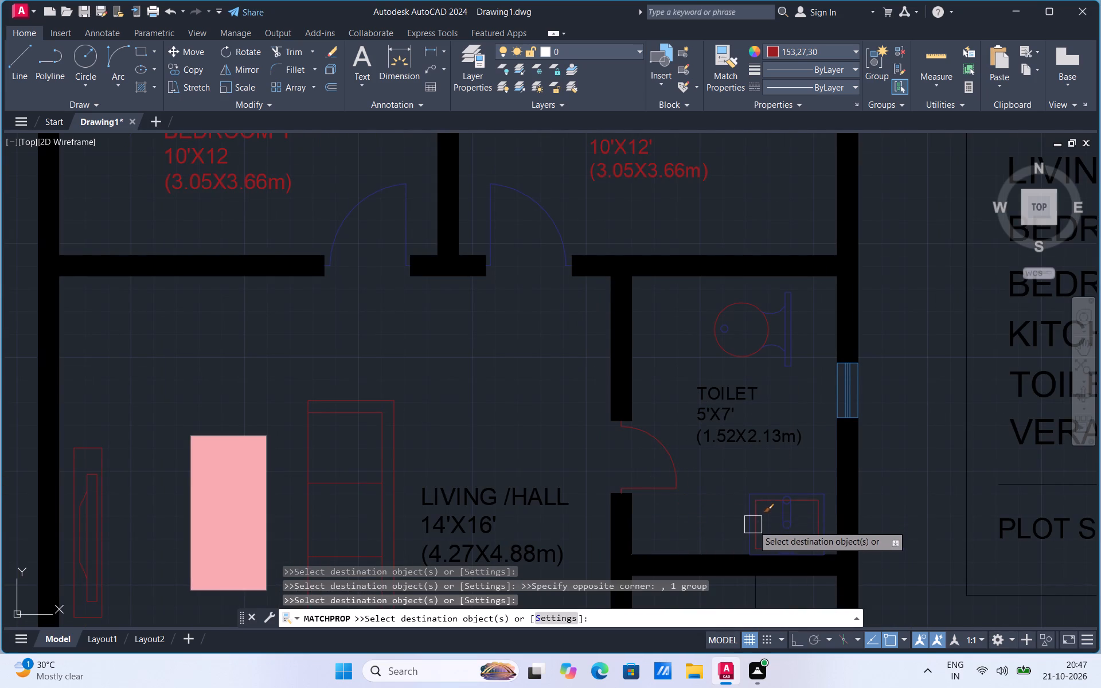
pyautogui.click(743, 509)
pyautogui.click(798, 334)
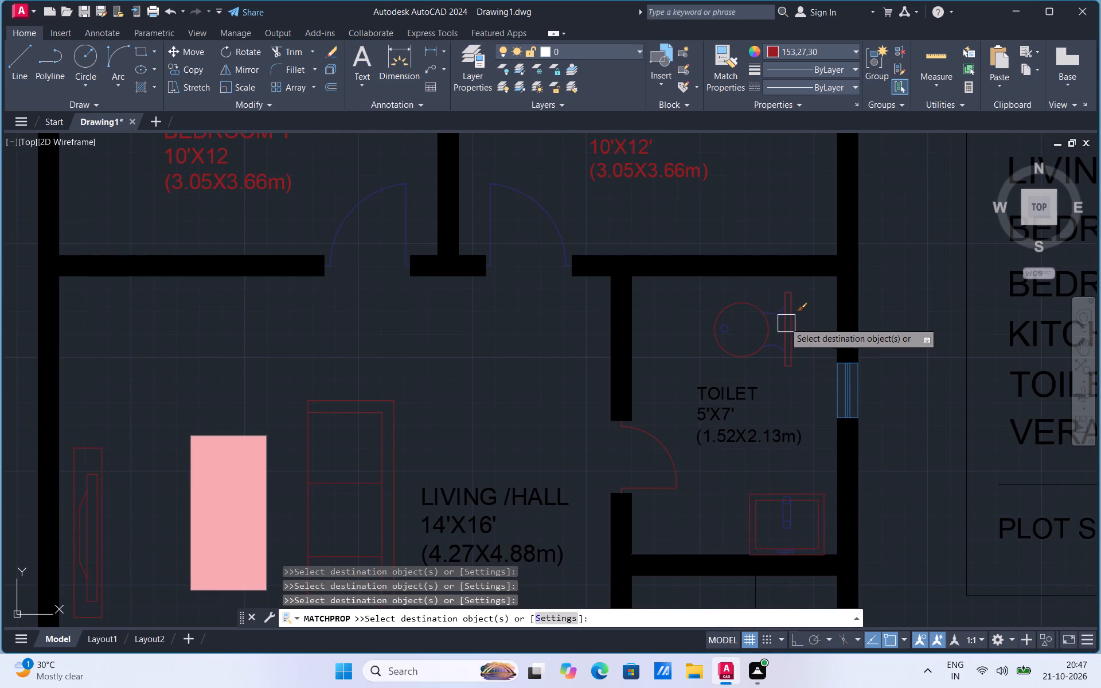
pyautogui.click(780, 311)
pyautogui.click(772, 345)
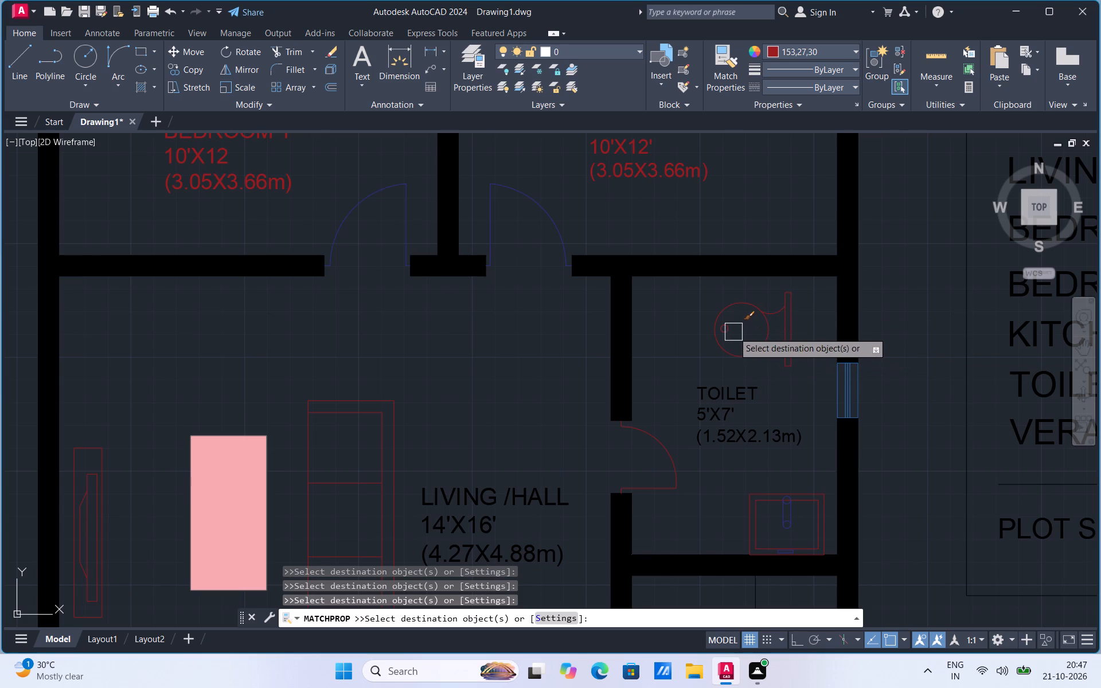
pyautogui.click(733, 332)
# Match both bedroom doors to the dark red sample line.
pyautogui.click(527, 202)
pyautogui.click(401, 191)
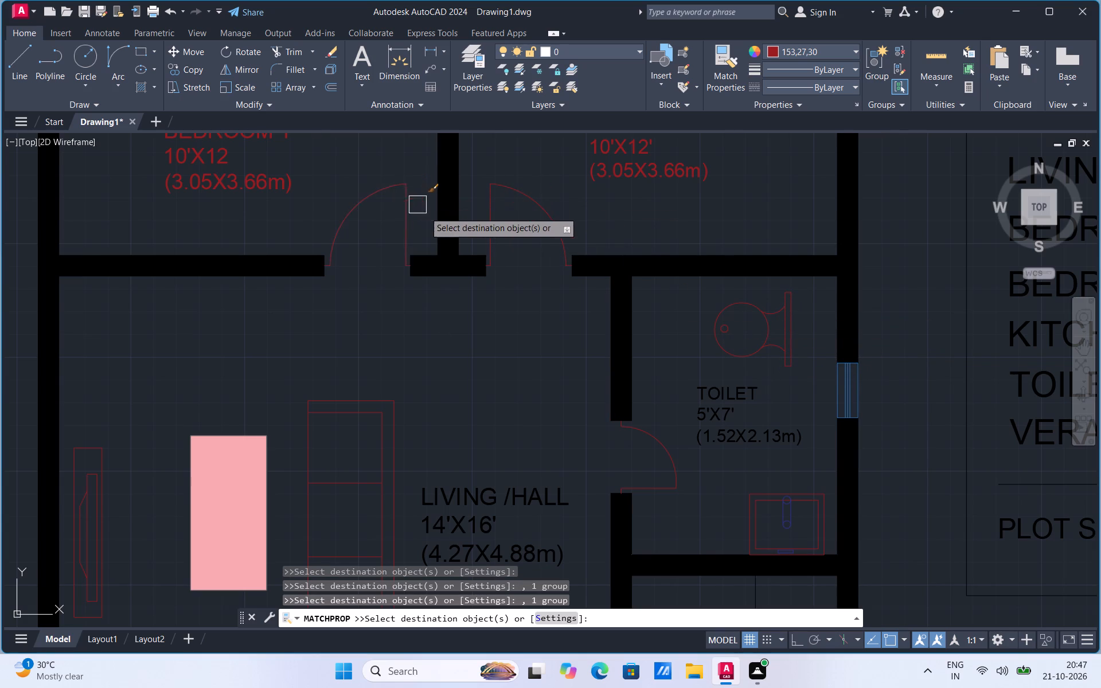
# Match the side lines and end circles of the washbasin's tap to the dark red sample line.
pyautogui.click(795, 523)
pyautogui.scroll(2, 795, 523)
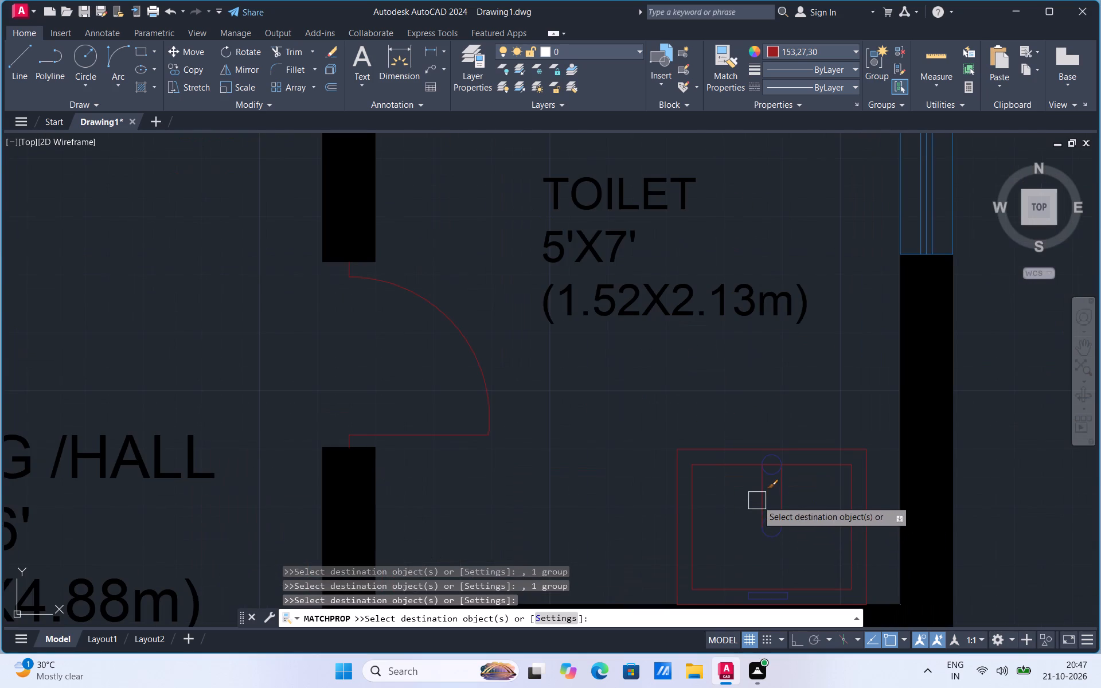
pyautogui.click(763, 498)
pyautogui.click(772, 477)
pyautogui.click(772, 519)
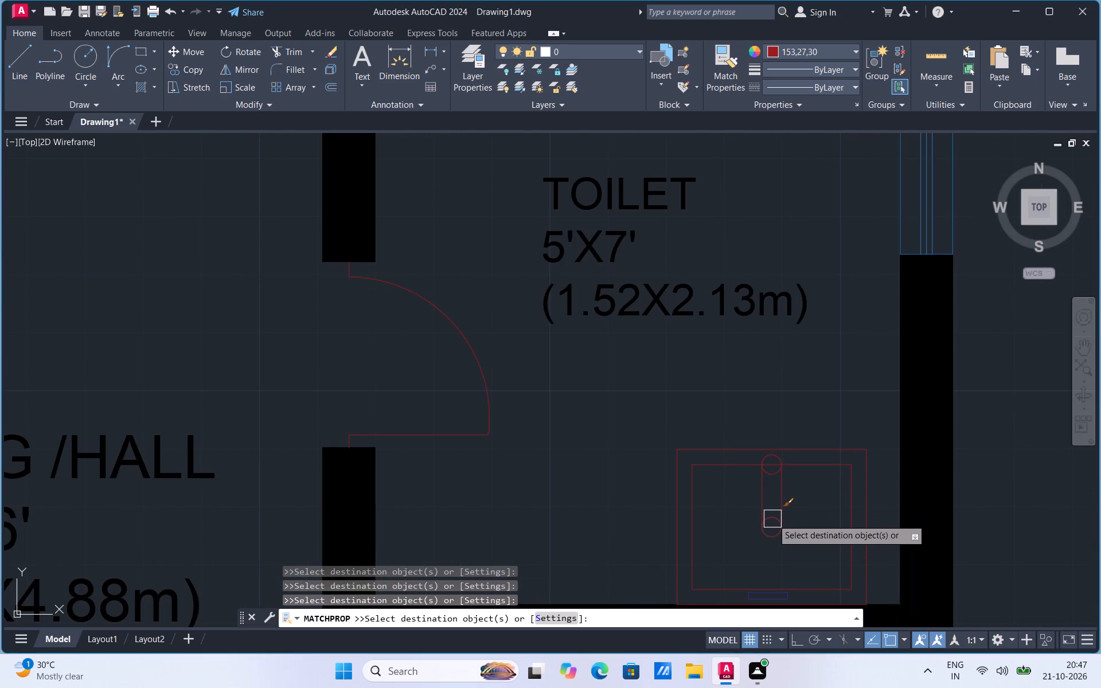
# Set the current colour to black (0,0,0) and draw a sample line about 1'-3" long near the dark red one.
pyautogui.scroll(-4, 771, 521)
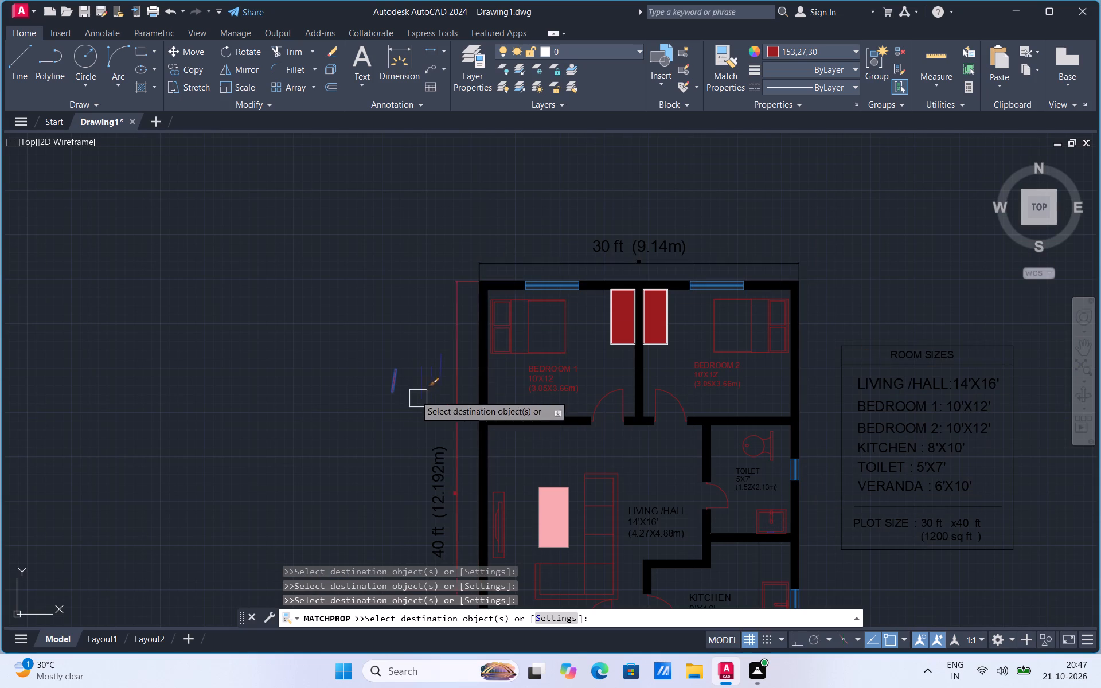
pyautogui.scroll(2, 407, 414)
pyautogui.scroll(-2, 406, 413)
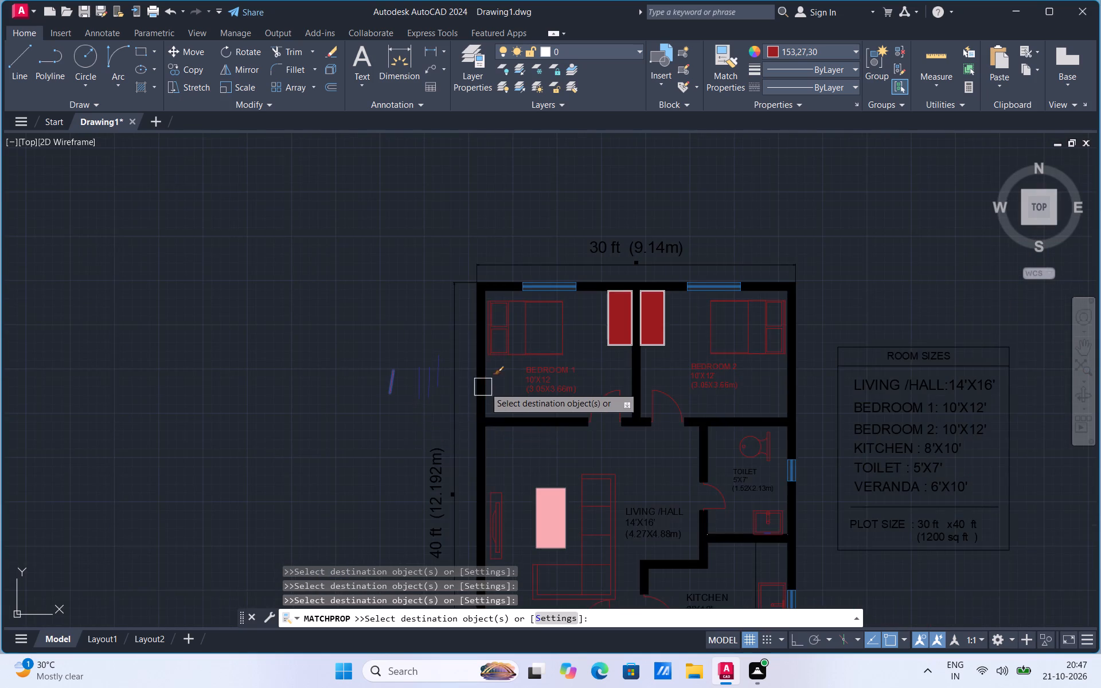
pyautogui.scroll(2, 486, 386)
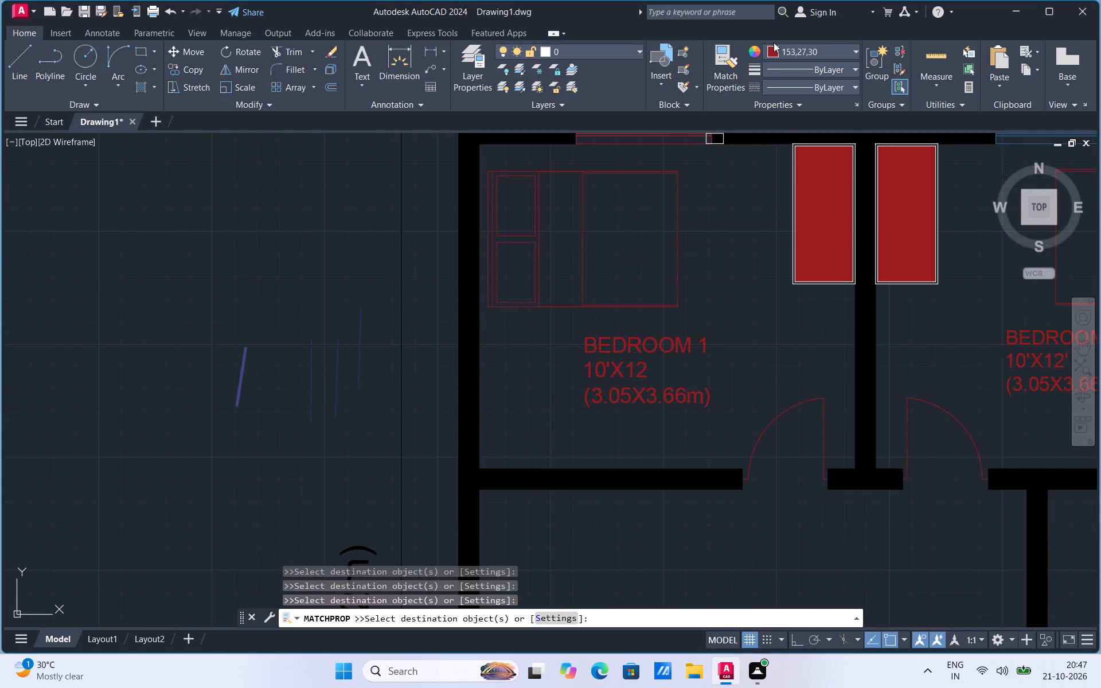
pyautogui.click(775, 49)
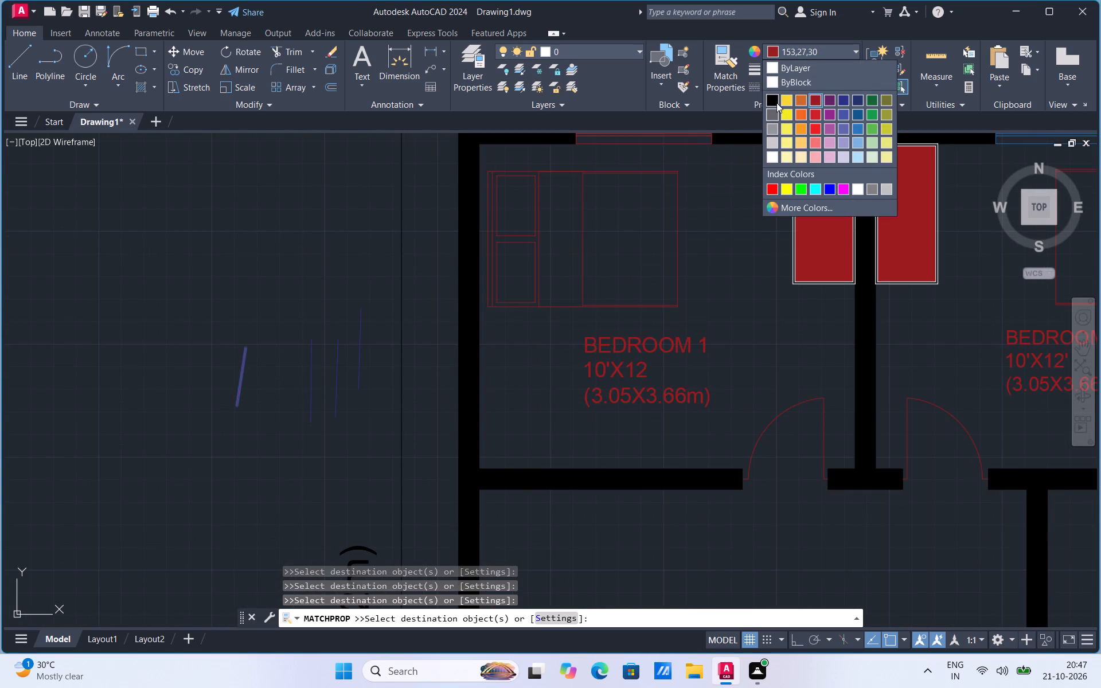
pyautogui.click(772, 98)
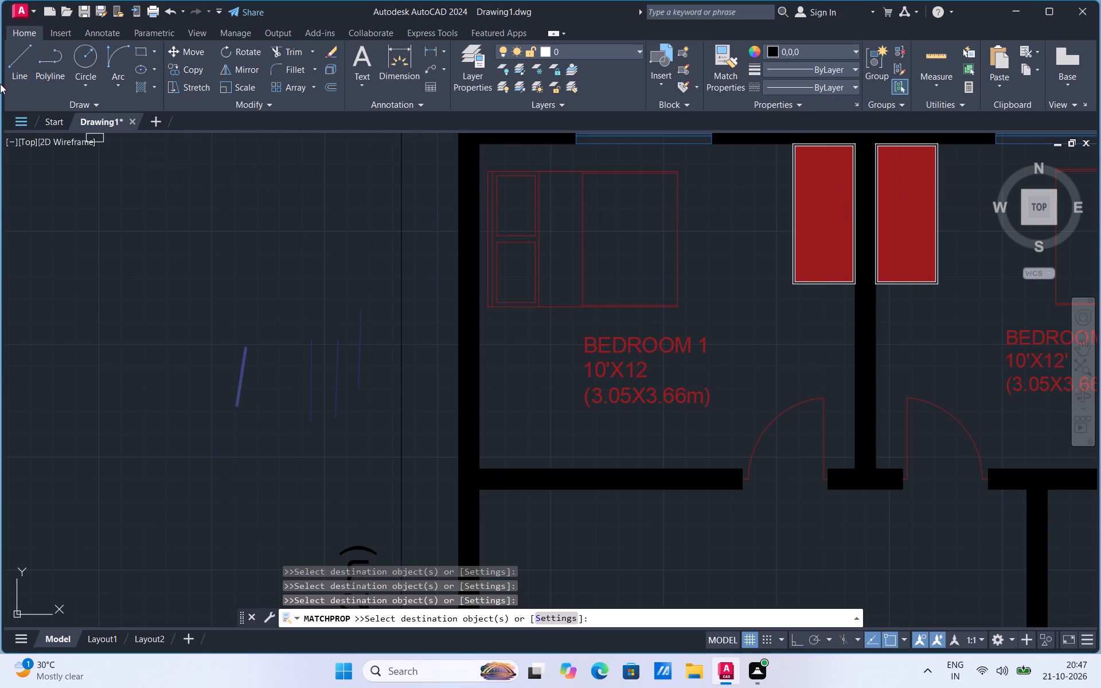
pyautogui.click(10, 73)
pyautogui.click(277, 369)
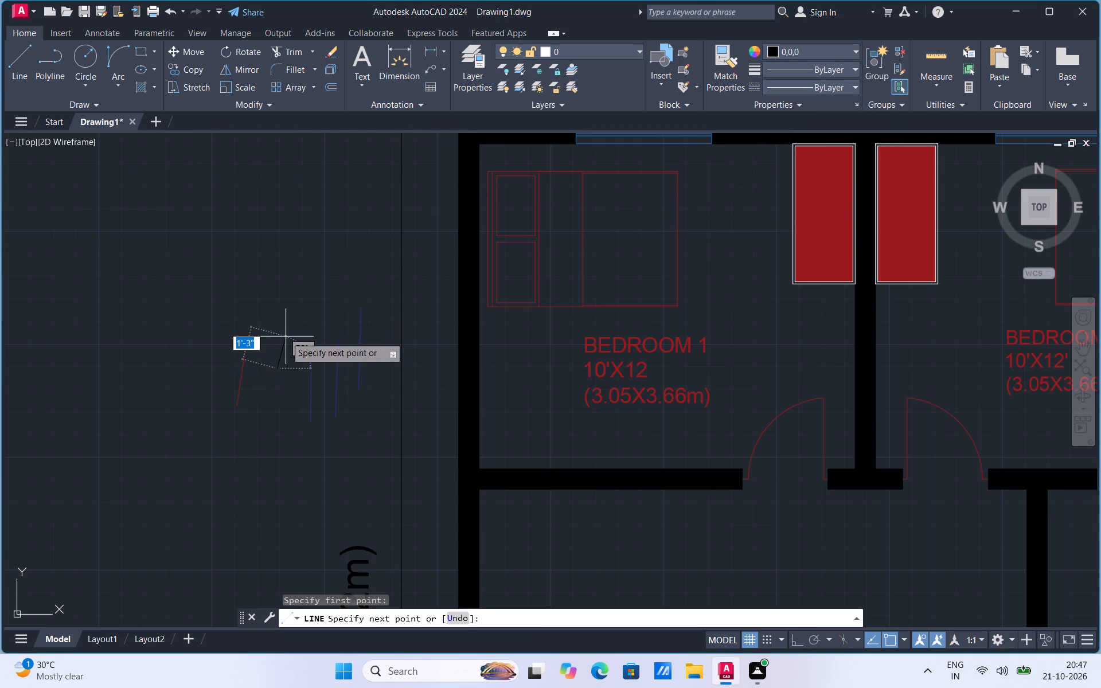
pyautogui.click(286, 335)
# Match the beds, room labels and doors of Bedroom 1 and Bedroom 2 to the black sample line.
pyautogui.click(734, 84)
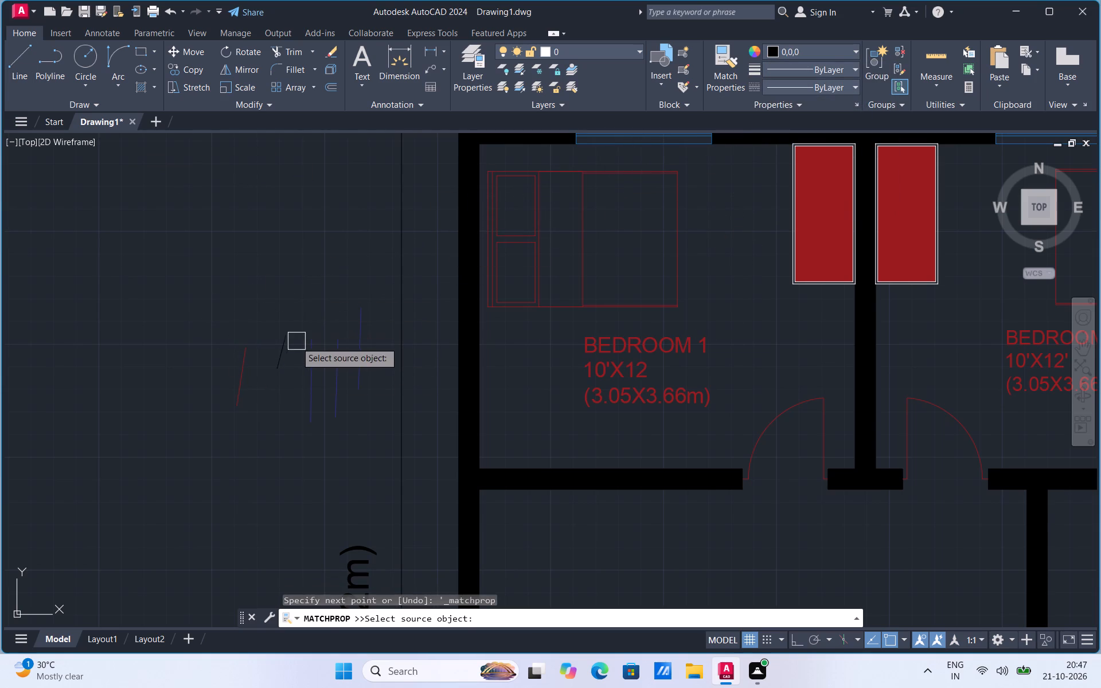
pyautogui.click(280, 353)
pyautogui.click(515, 312)
pyautogui.click(601, 356)
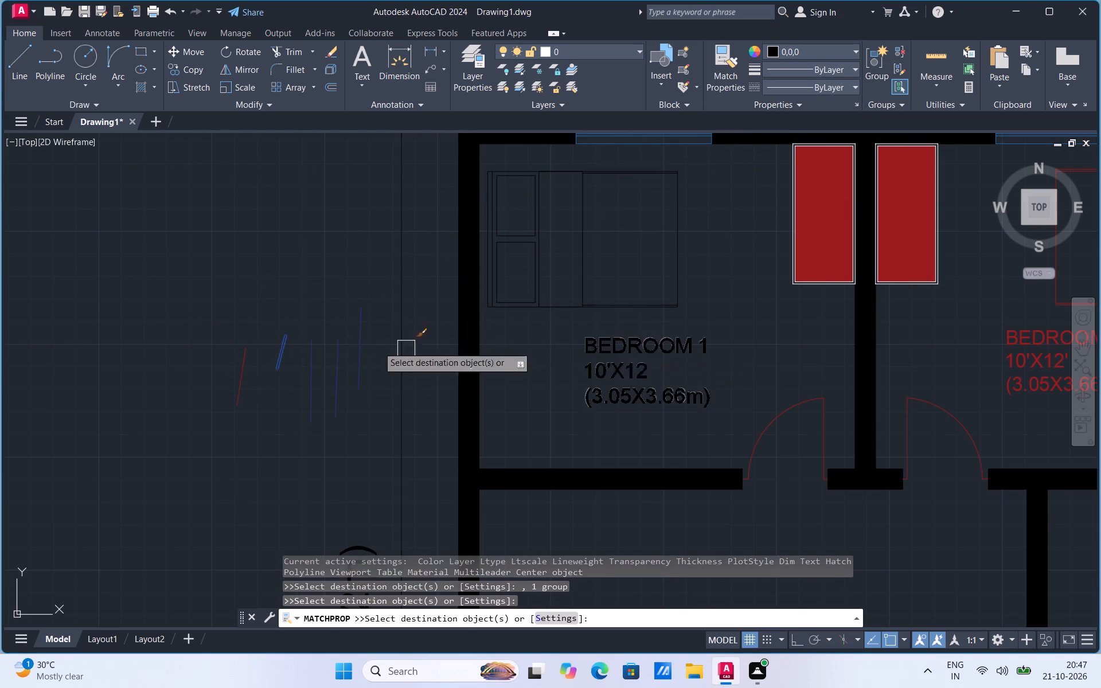
pyautogui.scroll(-2, 296, 337)
pyautogui.click(578, 356)
pyautogui.click(611, 325)
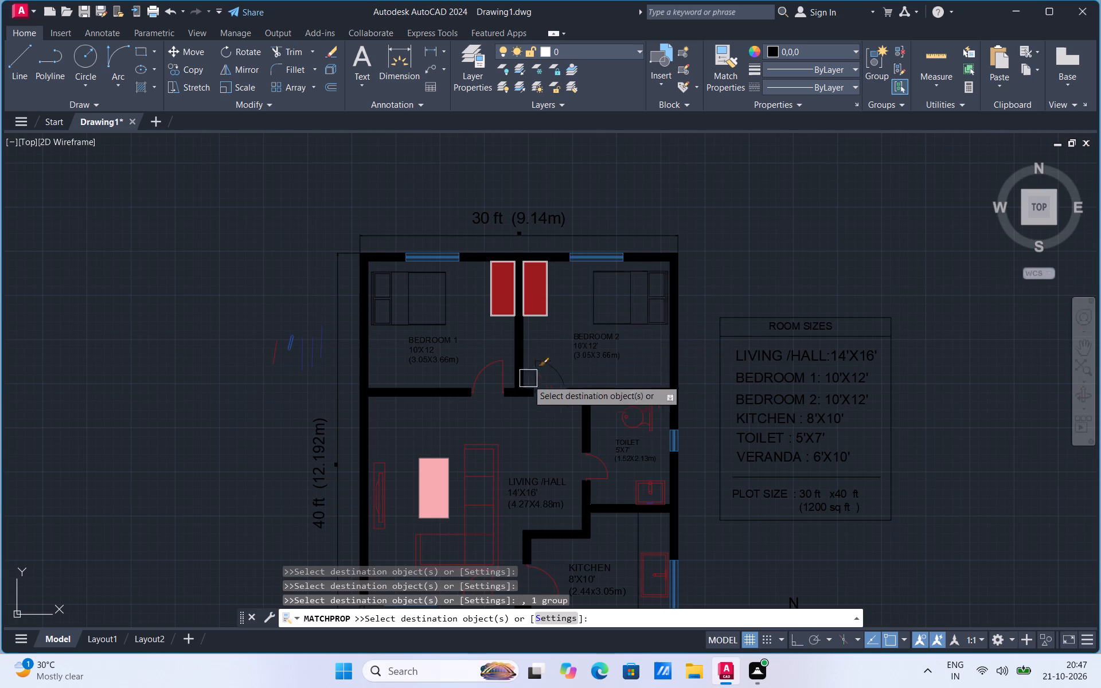
pyautogui.click(550, 368)
pyautogui.click(485, 365)
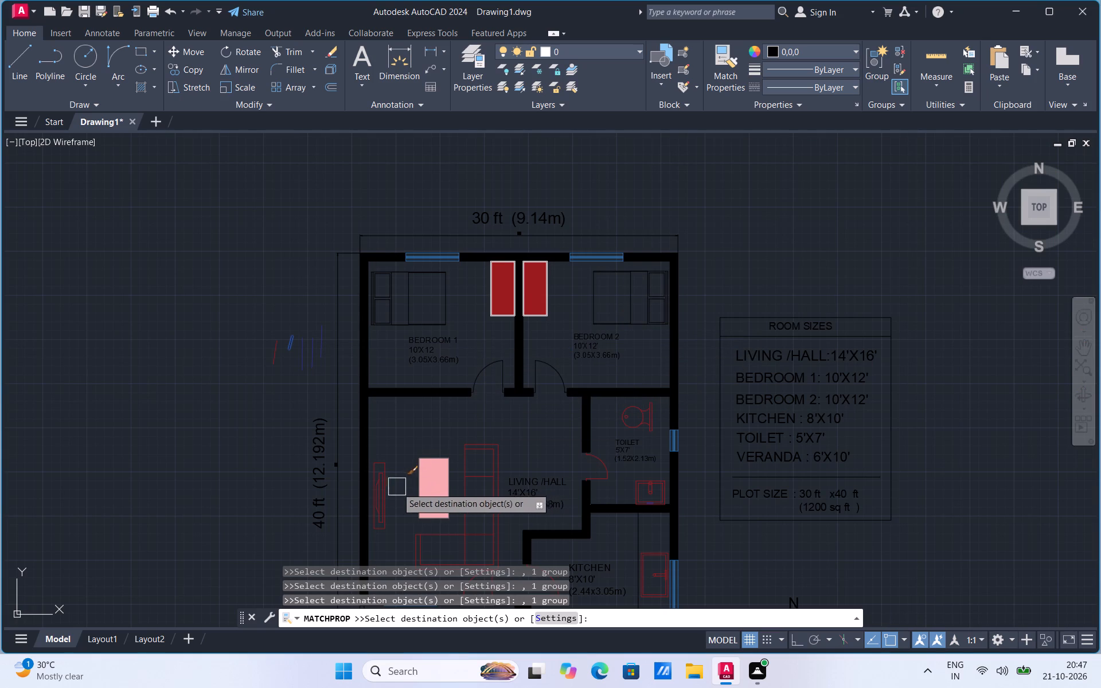
# Match the living hall TV unit, including its outlines and angled back lines, to the black sample line.
pyautogui.scroll(3, 382, 518)
pyautogui.click(391, 478)
pyautogui.click(381, 461)
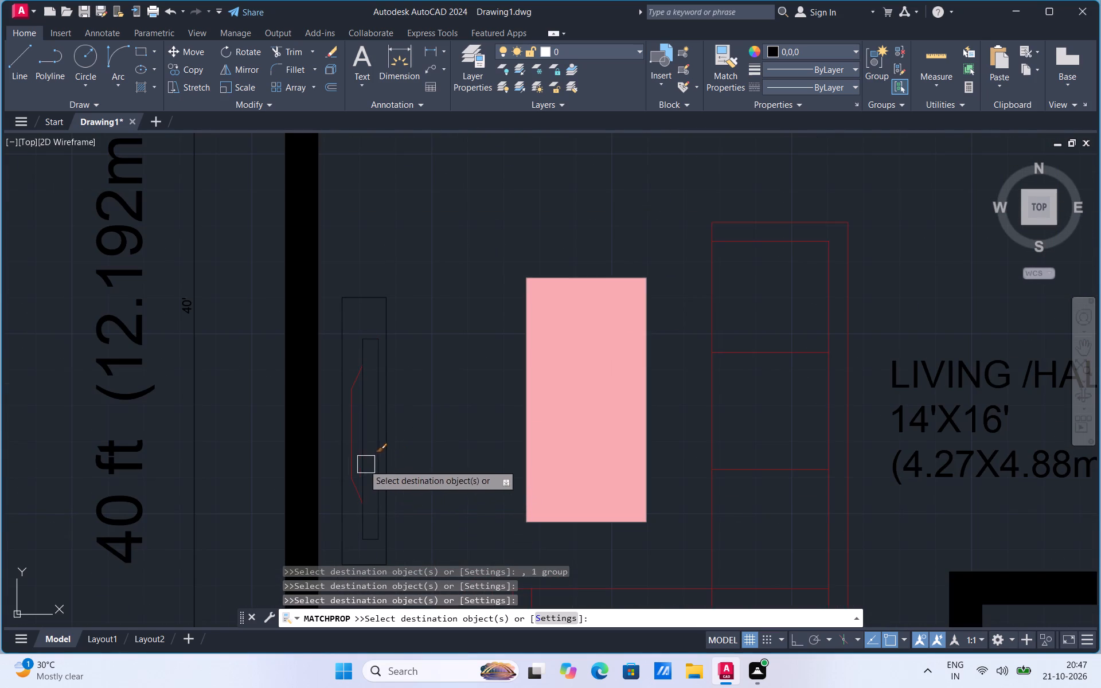
pyautogui.click(353, 474)
pyautogui.click(358, 382)
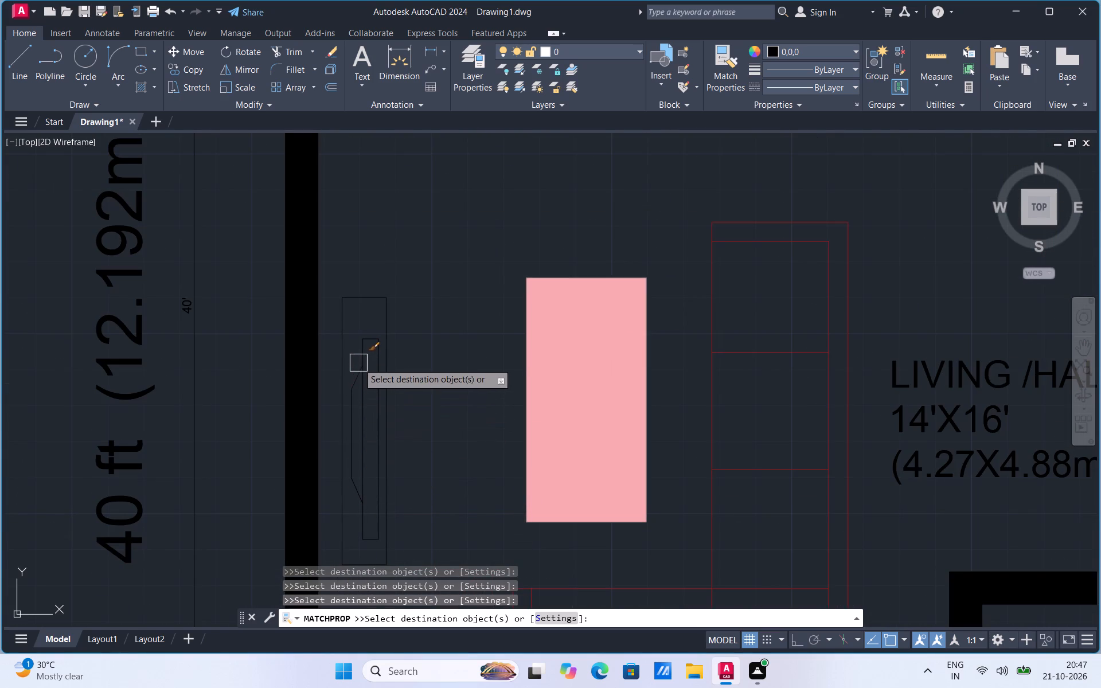
pyautogui.click(358, 363)
# Match the outer and inner outlines and seat divisions of the sofa's long section to the black sample line.
pyautogui.scroll(-1, 473, 337)
pyautogui.click(631, 271)
pyautogui.click(650, 282)
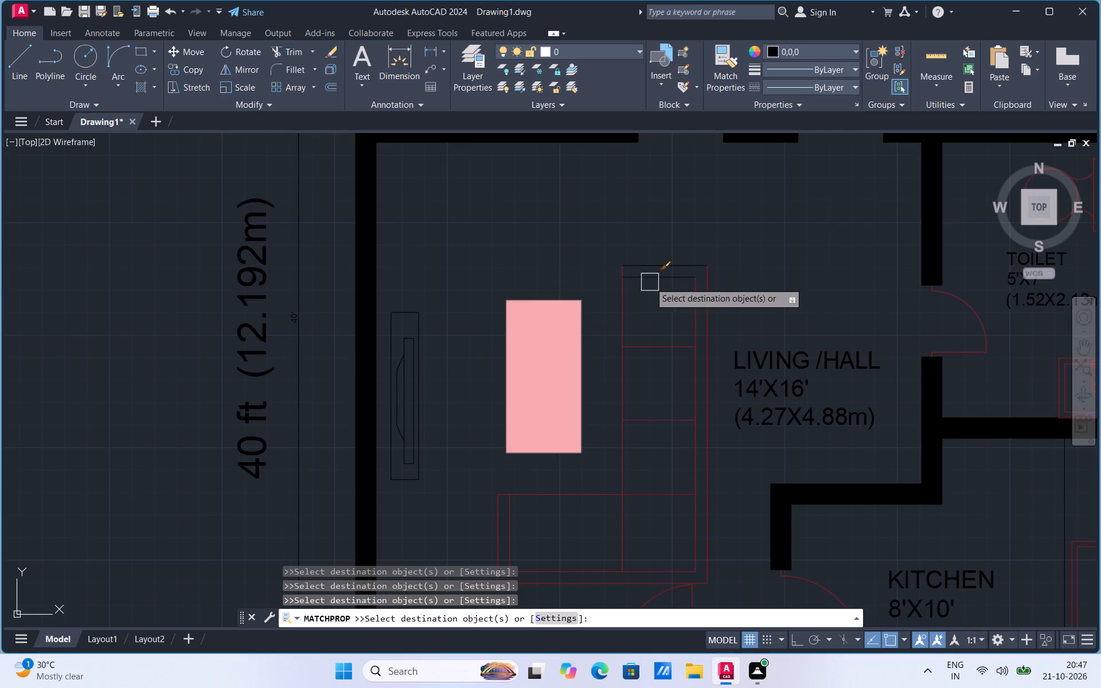
pyautogui.click(639, 345)
pyautogui.click(625, 321)
pyautogui.click(638, 419)
pyautogui.click(642, 488)
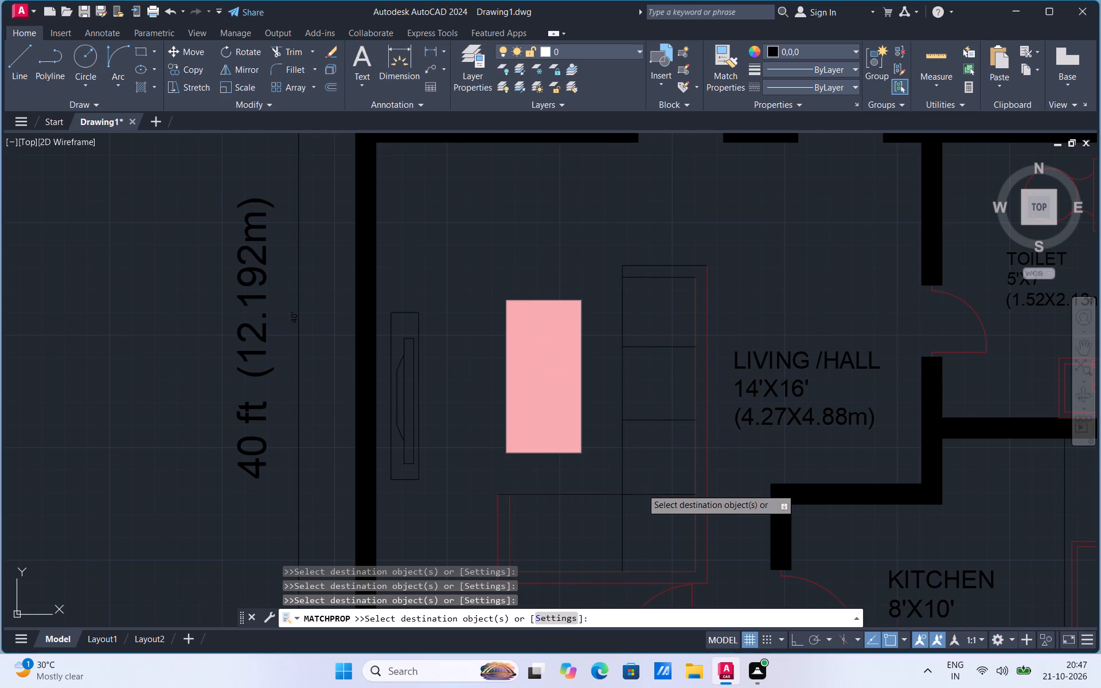
pyautogui.click(584, 565)
pyautogui.click(689, 515)
pyautogui.click(690, 471)
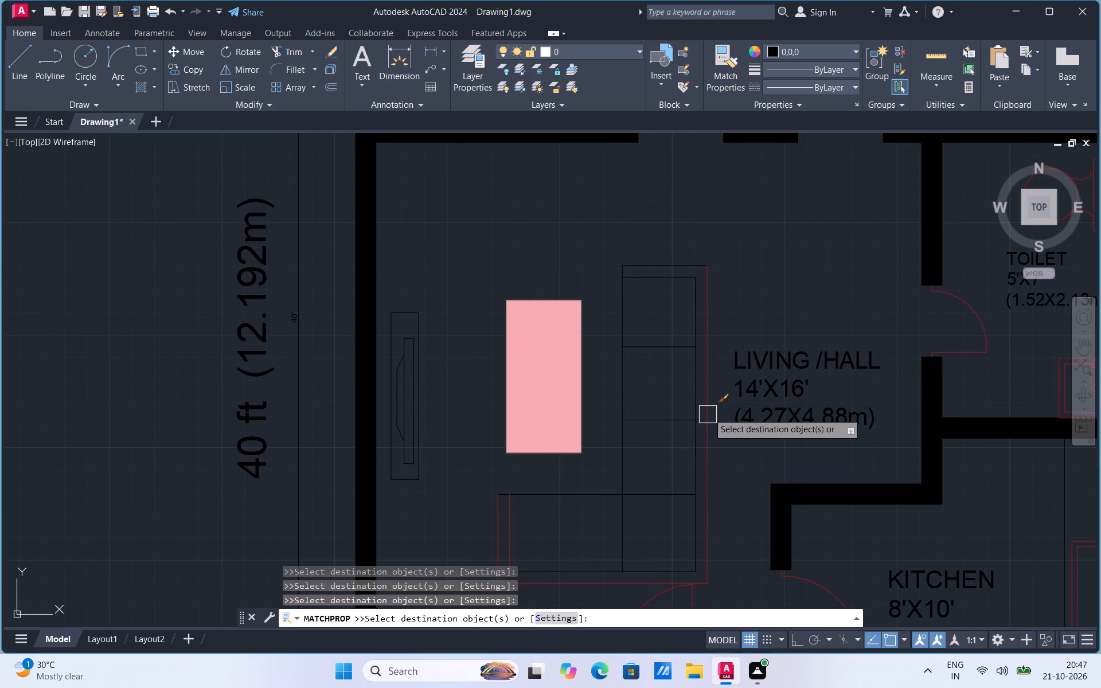
pyautogui.click(709, 409)
# Match the remaining lines of the sofa's short section and the hall-to-veranda door to the black sample line.
pyautogui.scroll(-2, 696, 308)
pyautogui.scroll(1, 615, 462)
pyautogui.click(645, 397)
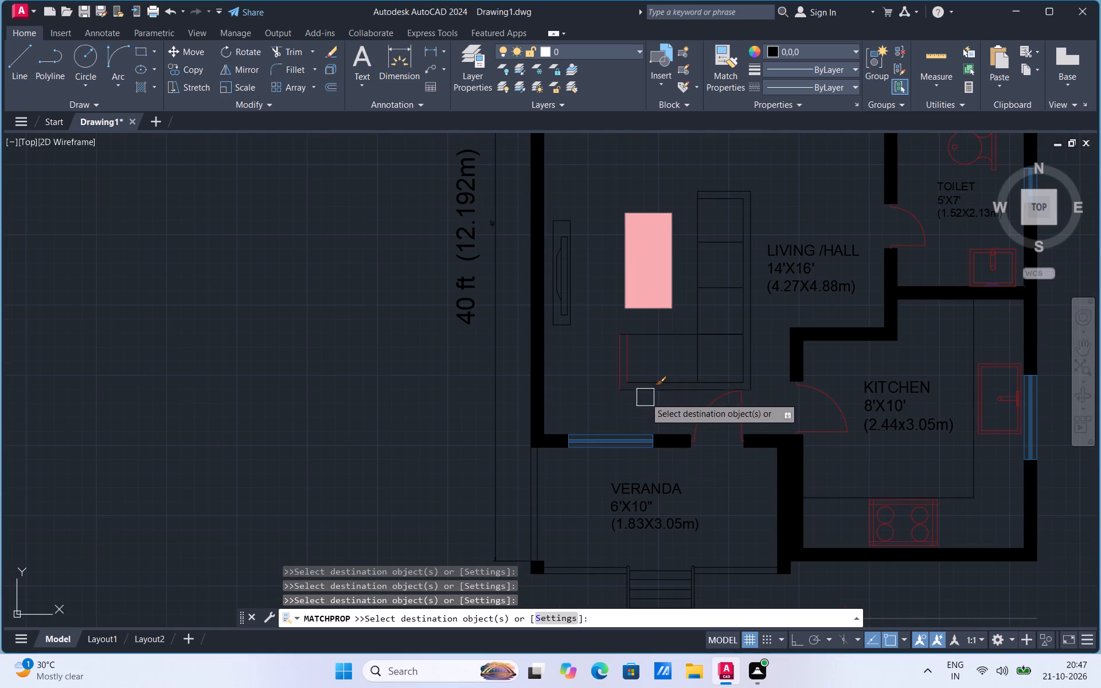
pyautogui.click(631, 353)
pyautogui.click(618, 376)
pyautogui.click(709, 409)
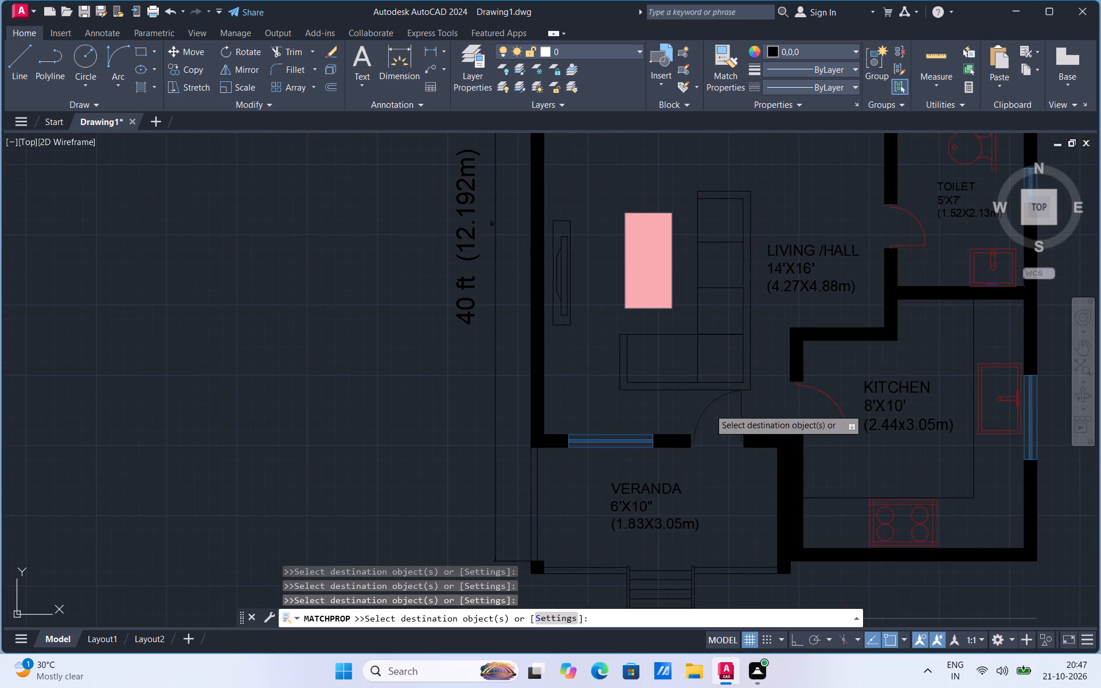
# Match the kitchen door and the stove's four burners, outer outline and inner lines to the black sample line.
pyautogui.click(830, 397)
pyautogui.scroll(2, 954, 533)
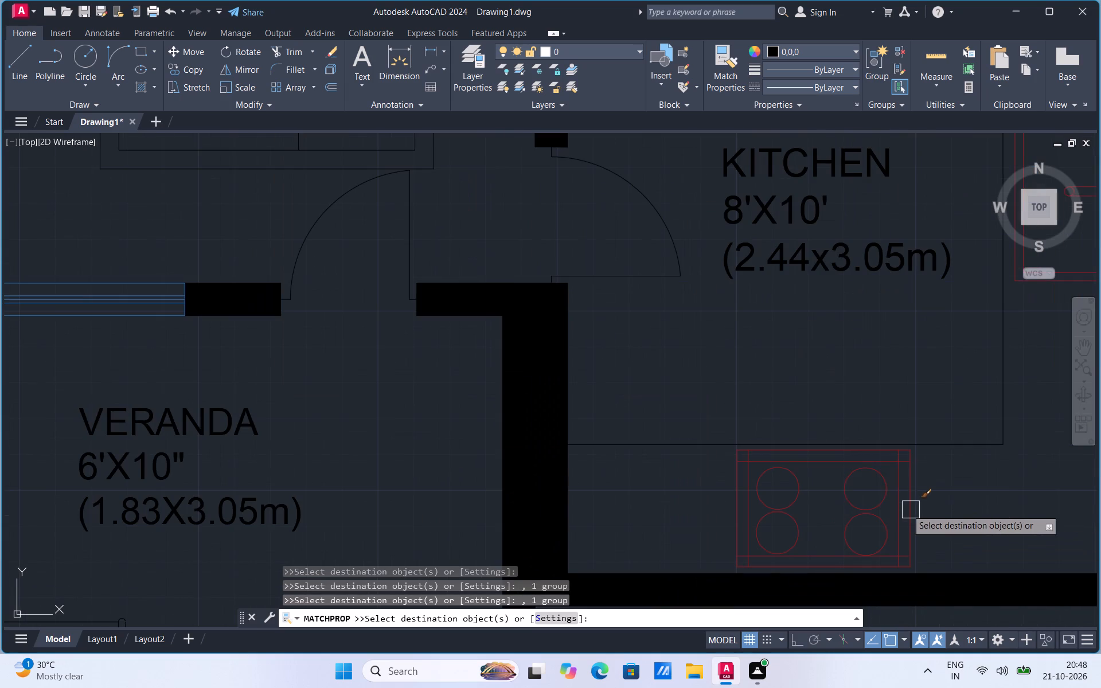
pyautogui.click(874, 503)
pyautogui.click(792, 497)
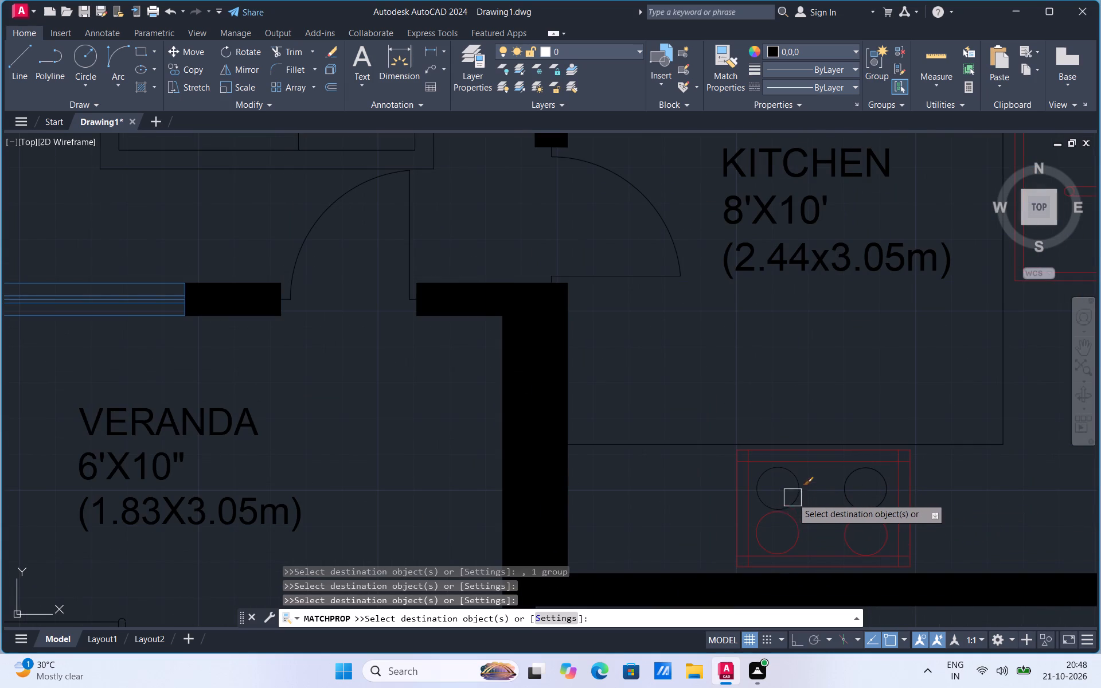
pyautogui.click(791, 518)
pyautogui.click(847, 521)
pyautogui.click(831, 467)
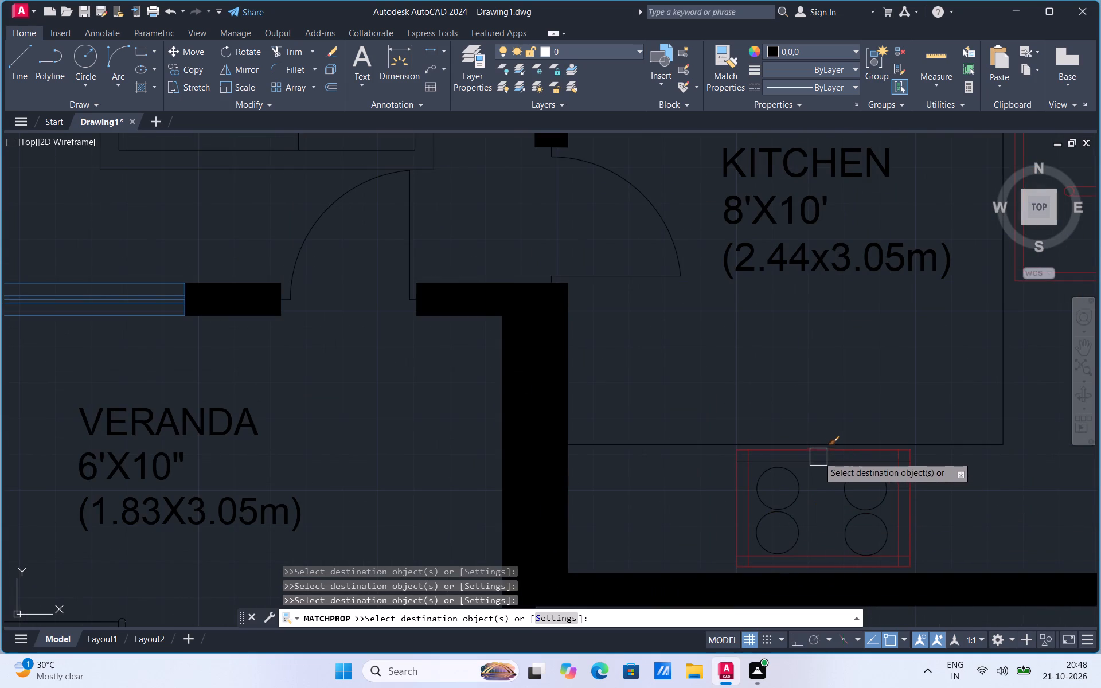
pyautogui.click(817, 453)
pyautogui.click(748, 492)
pyautogui.click(736, 509)
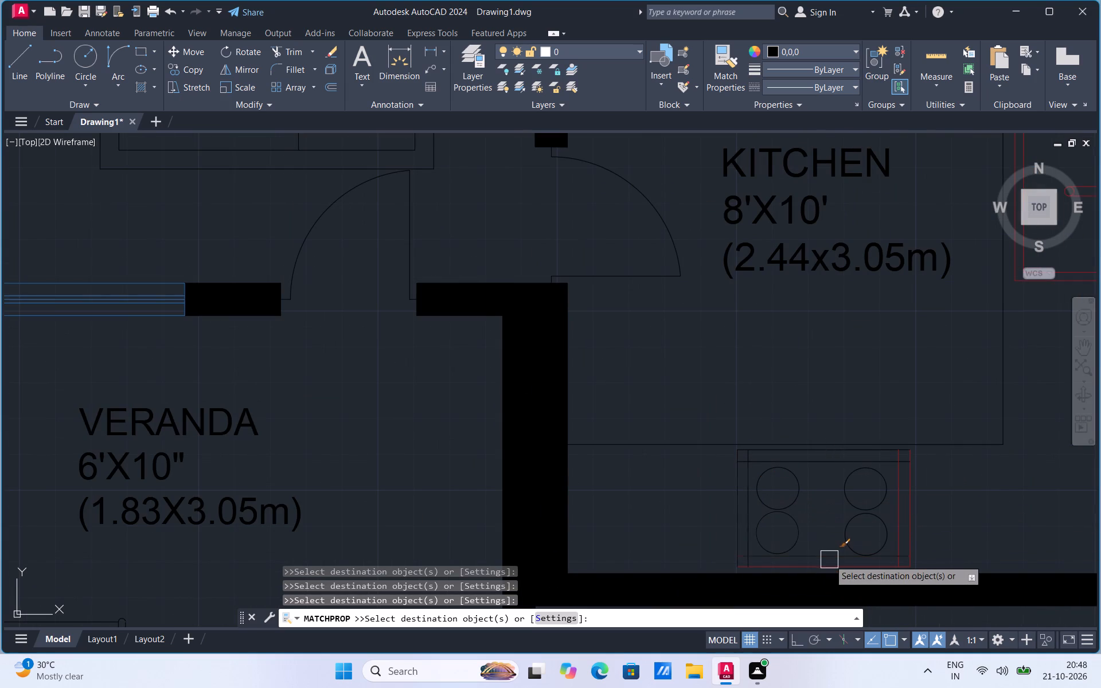
pyautogui.click(829, 555)
pyautogui.click(819, 565)
pyautogui.click(901, 499)
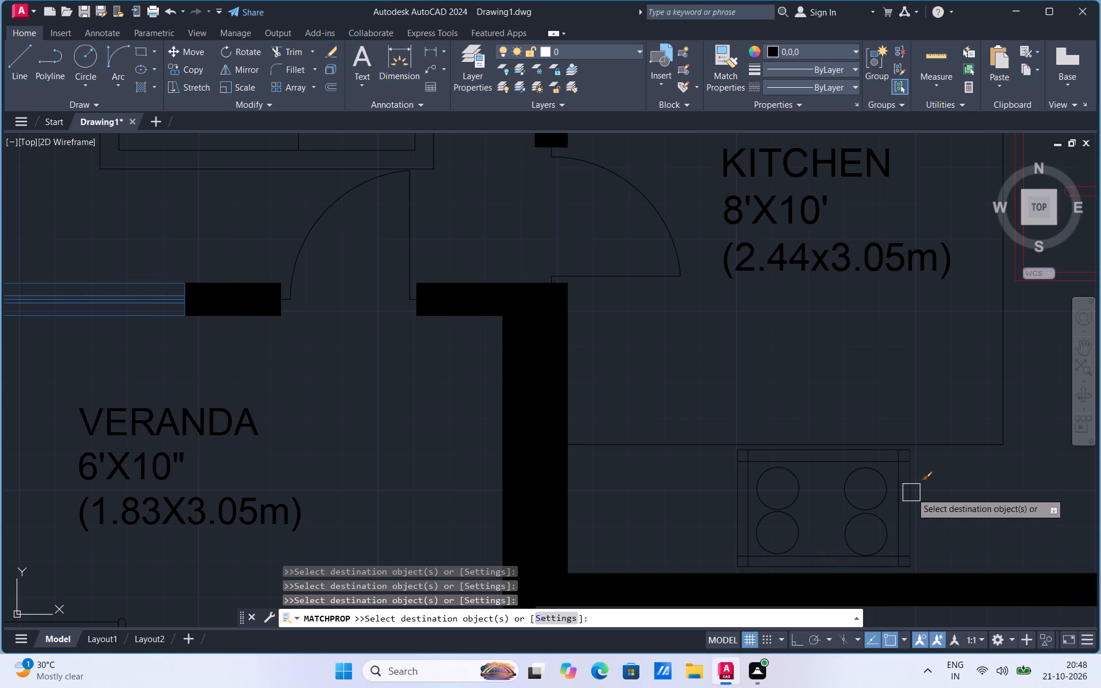
pyautogui.click(908, 495)
# Match the kitchen sink's outer and inner outlines and all parts of its tap to the black sample line.
pyautogui.scroll(-1, 596, 540)
pyautogui.scroll(1, 874, 286)
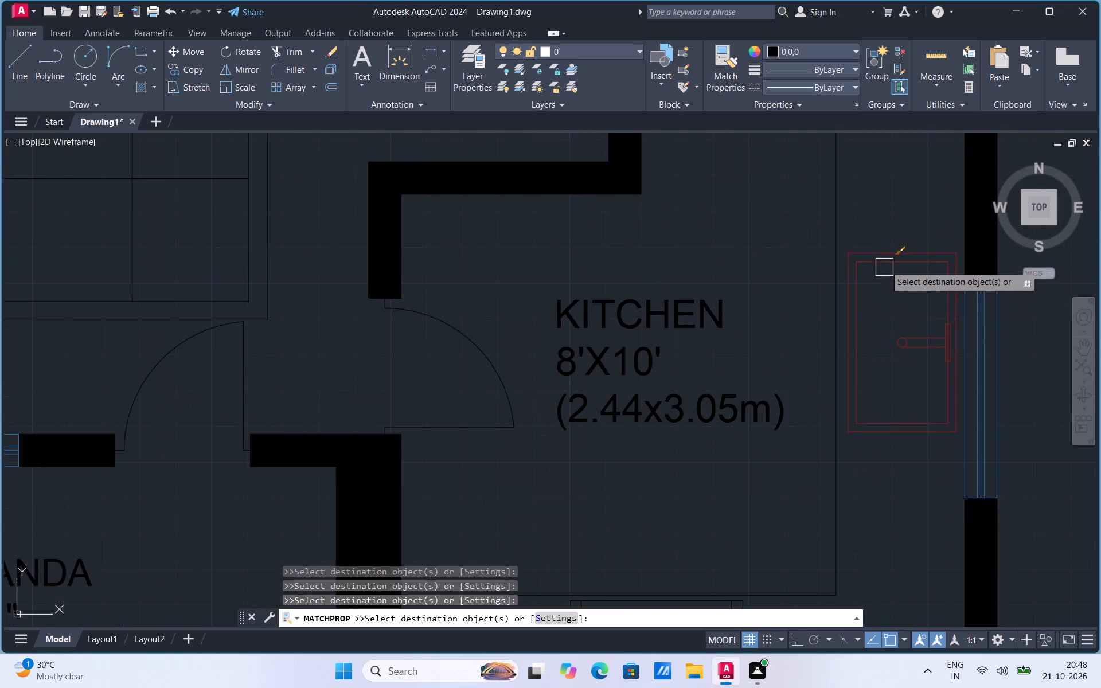
pyautogui.click(895, 247)
pyautogui.click(888, 268)
pyautogui.click(923, 338)
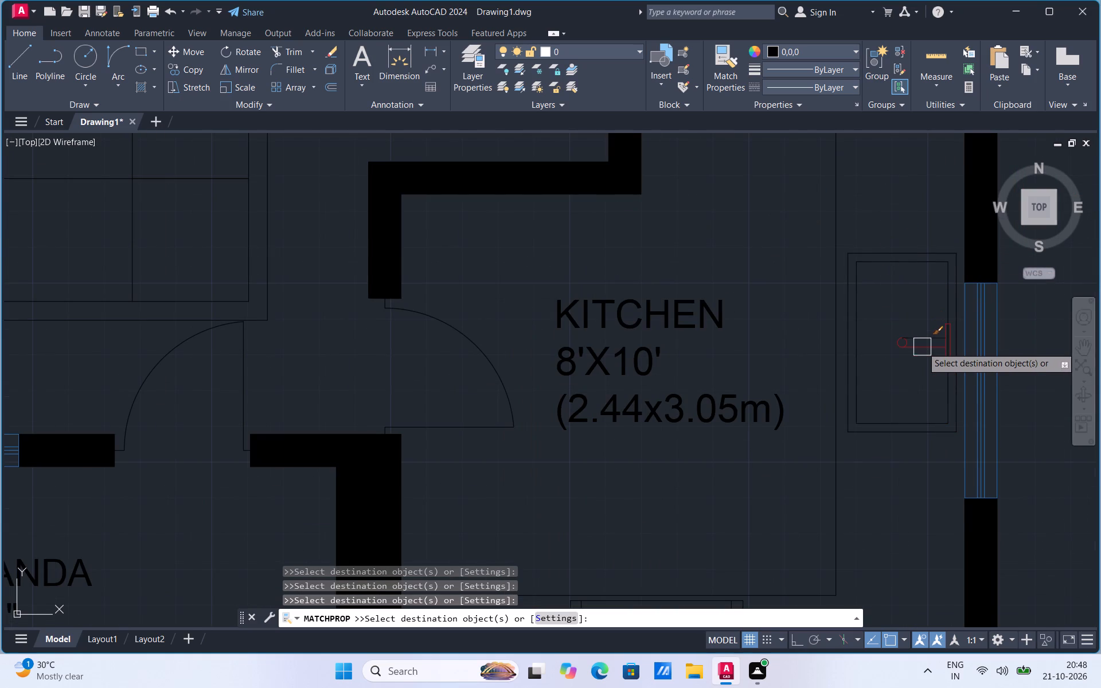
pyautogui.click(922, 351)
pyautogui.scroll(3, 942, 338)
pyautogui.click(945, 313)
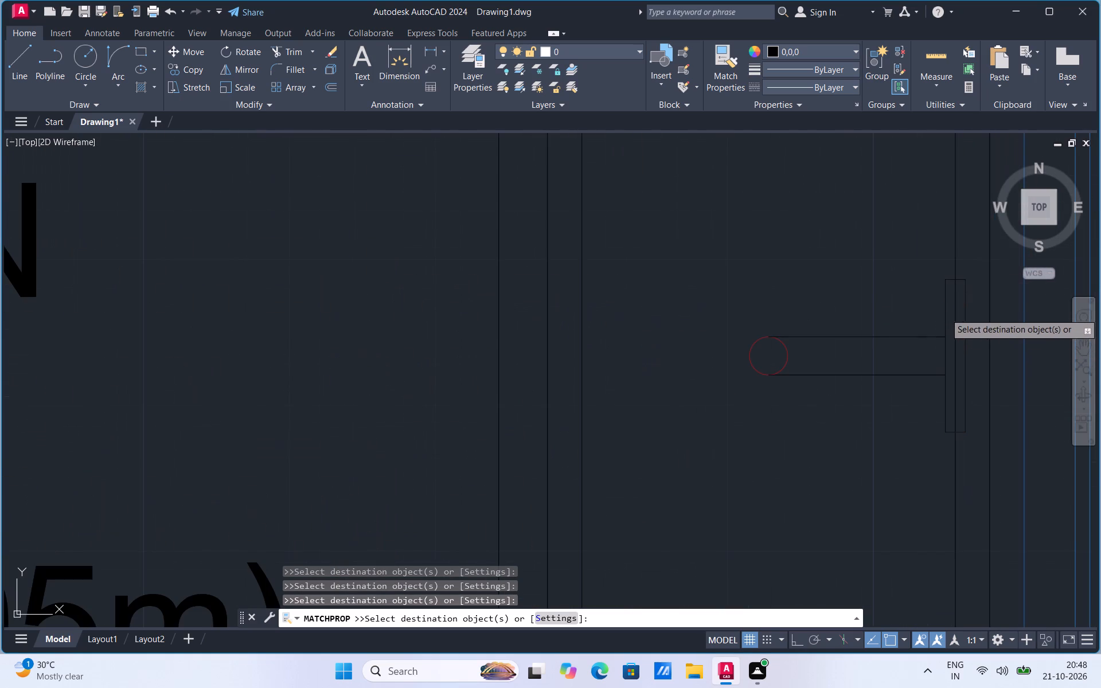
pyautogui.click(786, 361)
# Match the toilet room's door and the WC's round bowl outline to the black sample line.
pyautogui.scroll(-6, 727, 493)
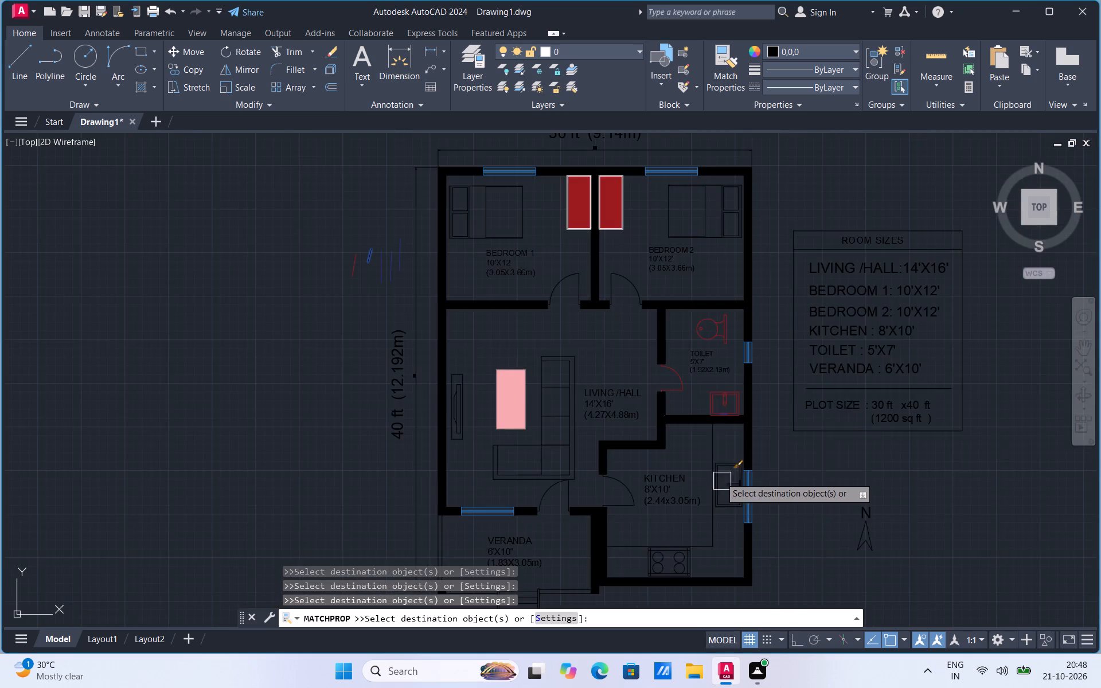
pyautogui.scroll(3, 702, 386)
pyautogui.click(600, 353)
pyautogui.click(691, 187)
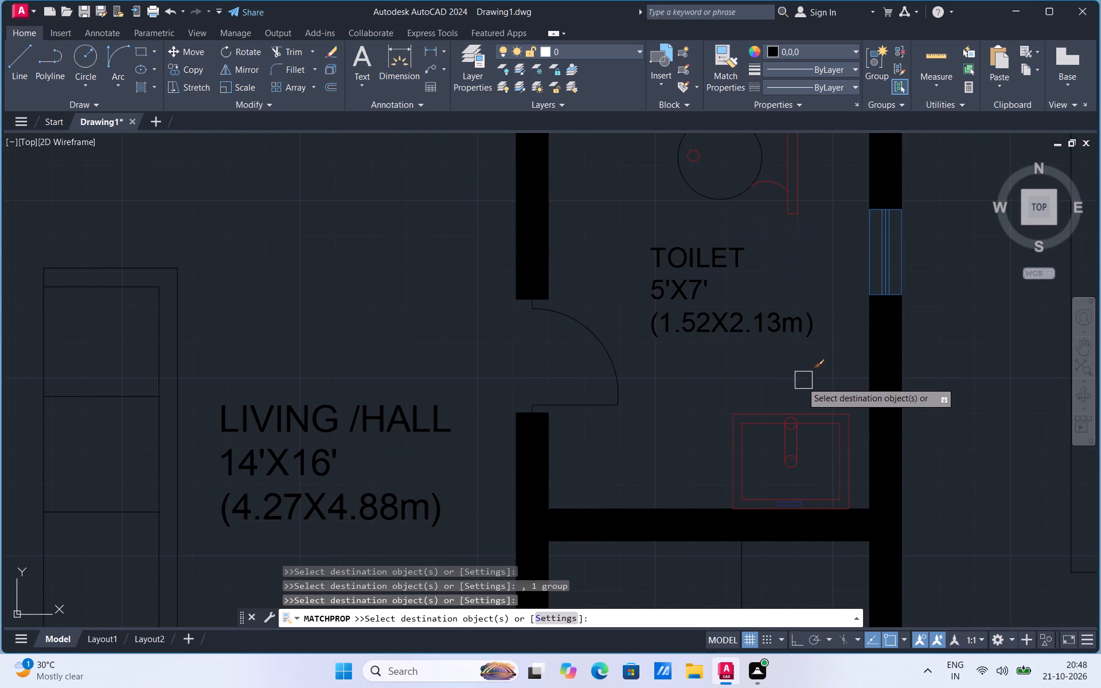
# Match the toilet washbasin's outlines, its tap and the small blue rectangle at its edge to the black sample line.
pyautogui.click(779, 410)
pyautogui.click(764, 423)
pyautogui.click(766, 405)
pyautogui.click(719, 446)
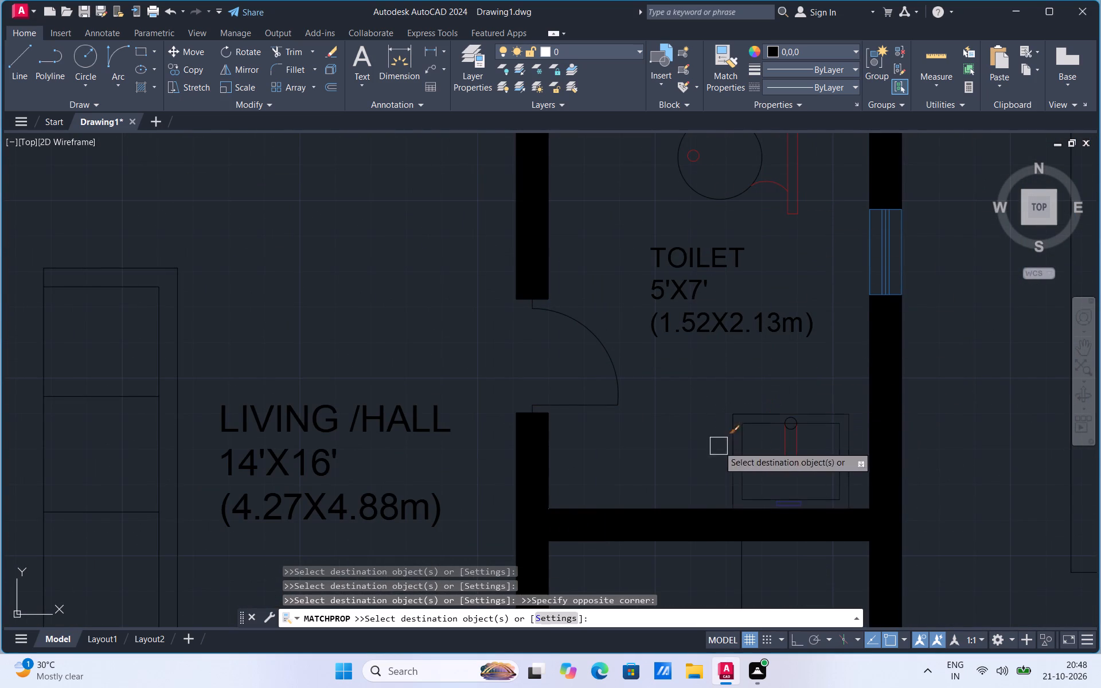
pyautogui.click(793, 449)
pyautogui.click(786, 443)
pyautogui.click(792, 471)
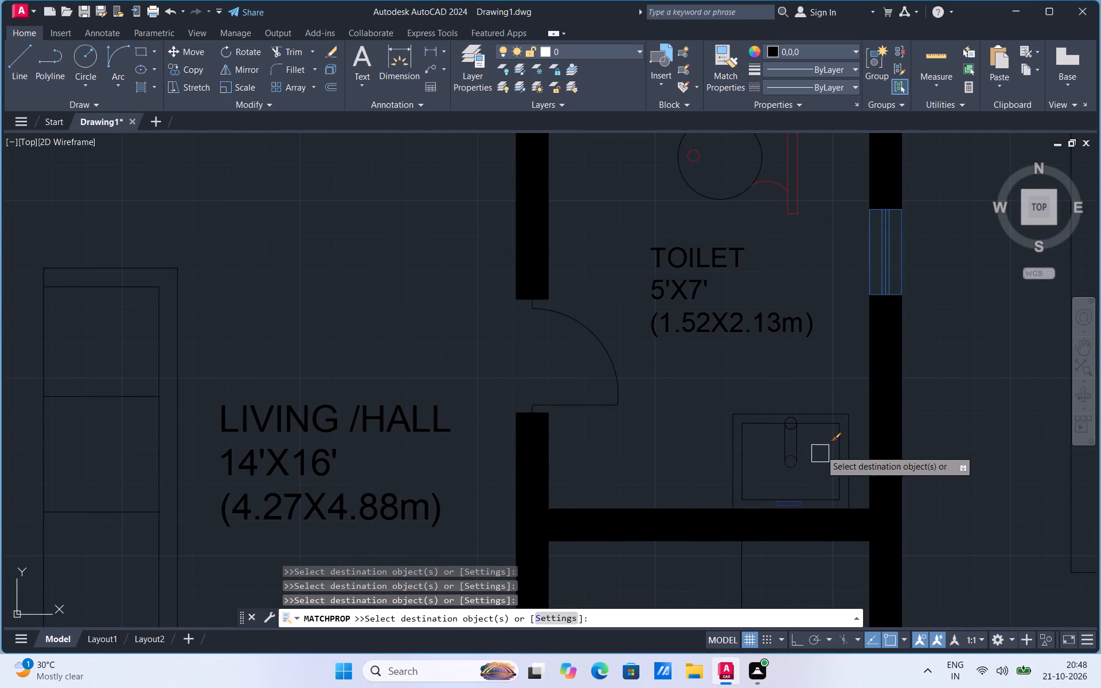
pyautogui.scroll(-2, 766, 519)
pyautogui.scroll(2, 778, 400)
pyautogui.scroll(-3, 781, 386)
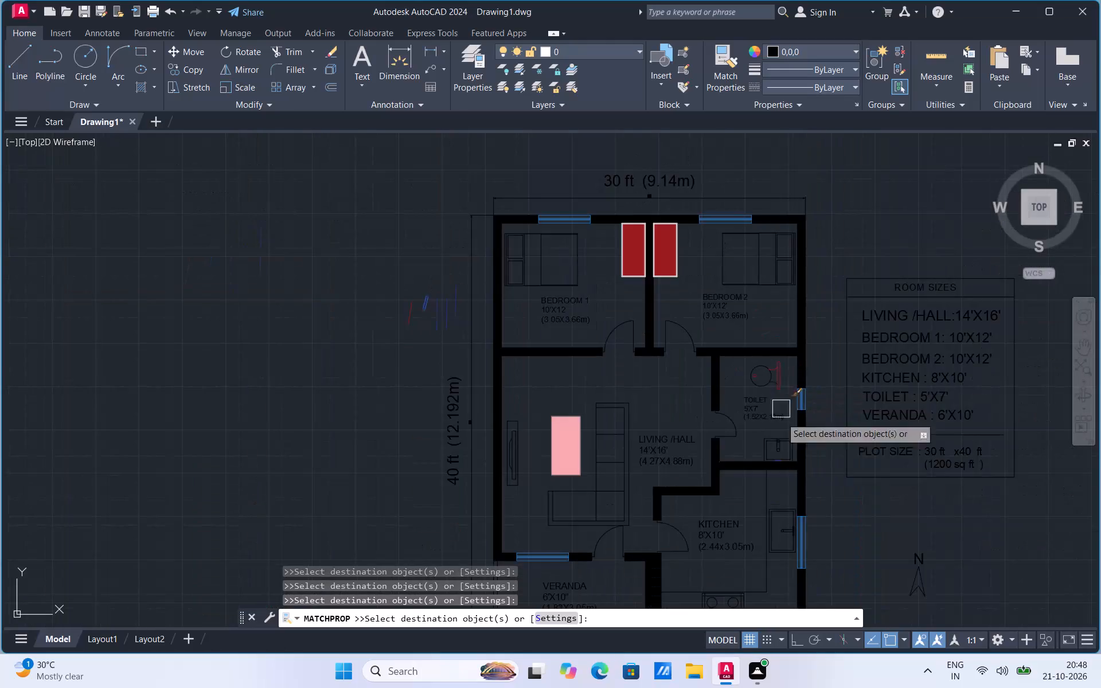
pyautogui.scroll(3, 781, 478)
pyautogui.scroll(3, 778, 409)
pyautogui.click(755, 408)
# Match the WC's connecting curves, small inner circle and cistern to the black sample line.
pyautogui.scroll(-3, 733, 535)
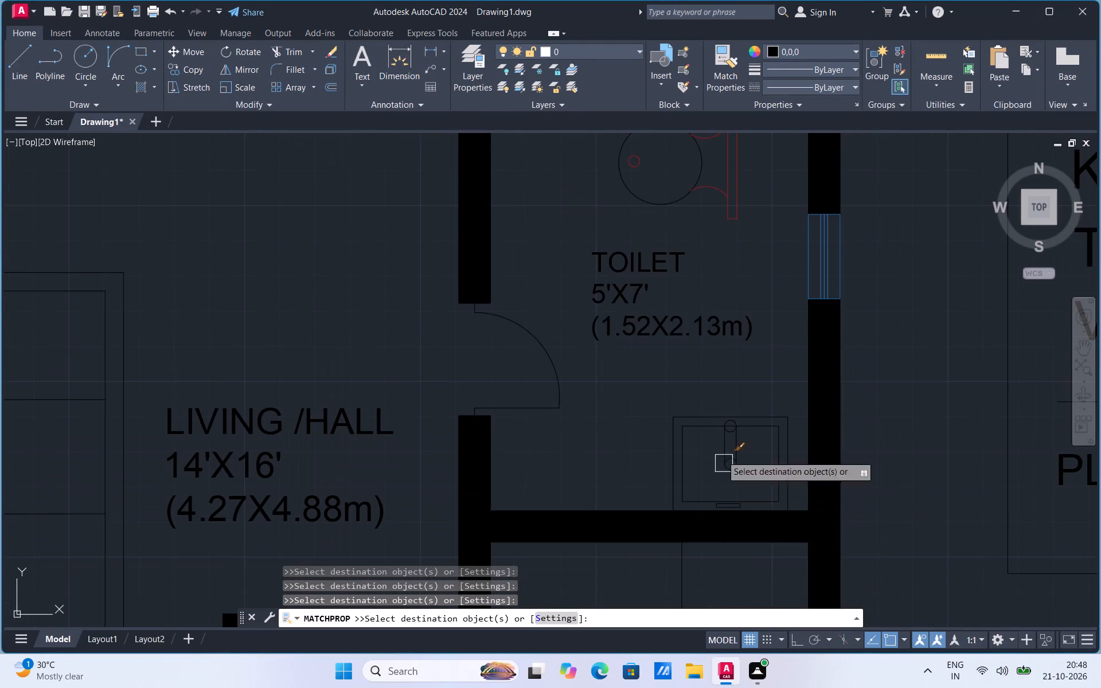
pyautogui.click(708, 191)
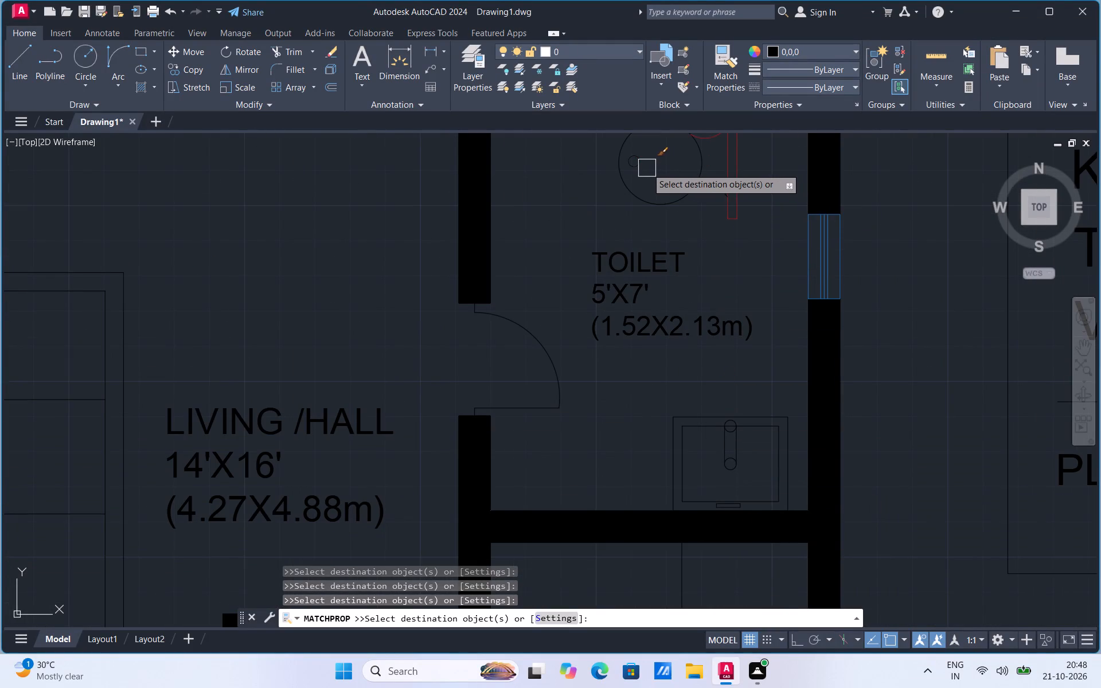
pyautogui.click(647, 168)
pyautogui.scroll(-1, 770, 292)
pyautogui.scroll(1, 756, 186)
pyautogui.click(708, 200)
pyautogui.click(739, 221)
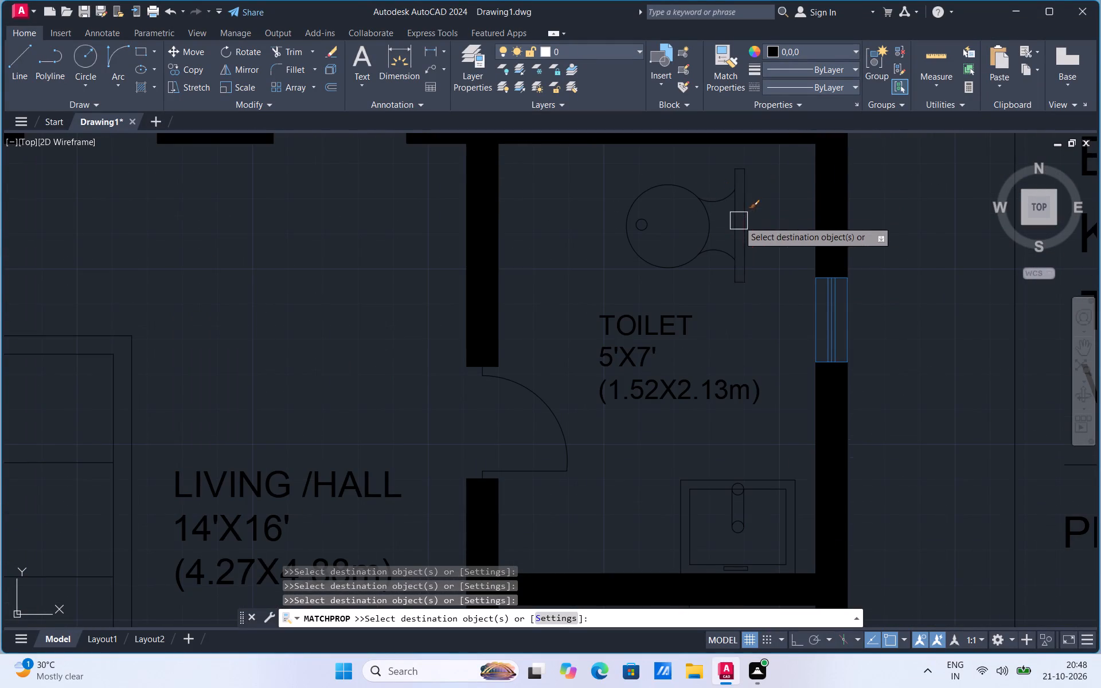
# Set the current colour to pink 247,171,174 and draw a short slanted sample line outside the plan.
pyautogui.scroll(-3, 764, 444)
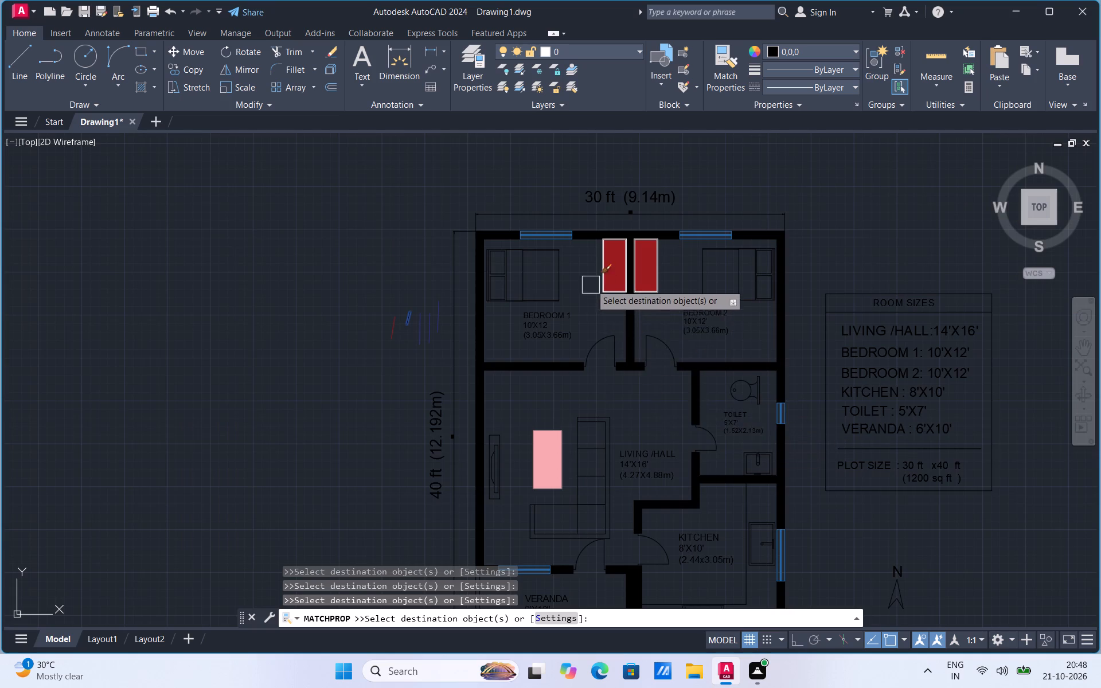
pyautogui.scroll(3, 591, 284)
pyautogui.scroll(-2, 639, 381)
pyautogui.click(777, 50)
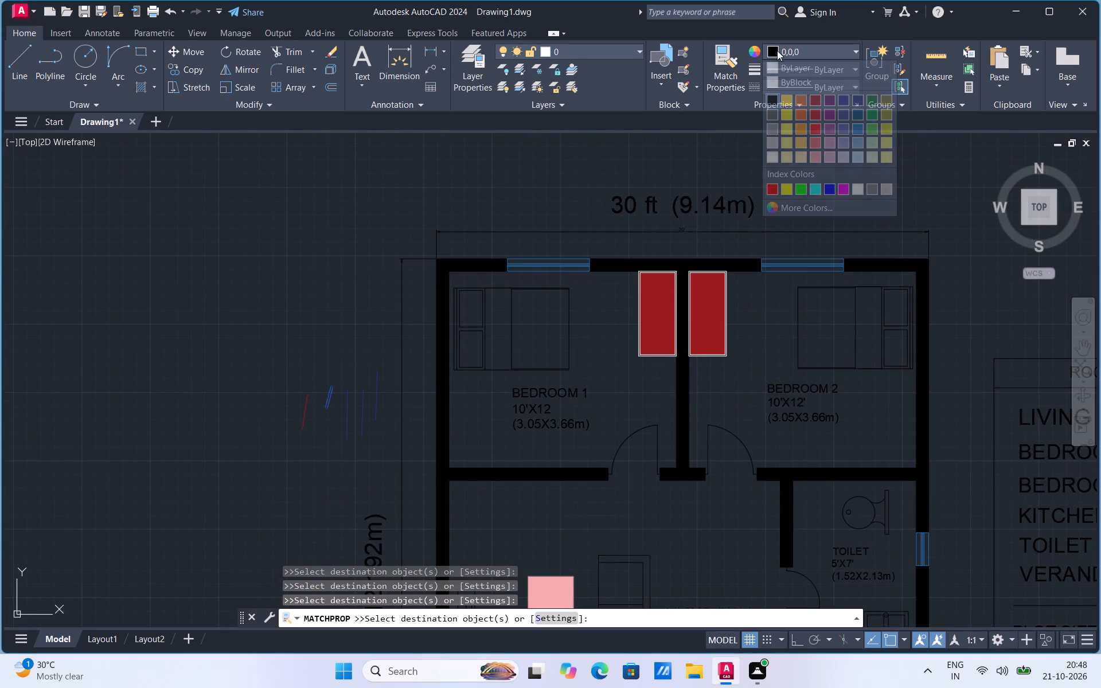
pyautogui.click(817, 158)
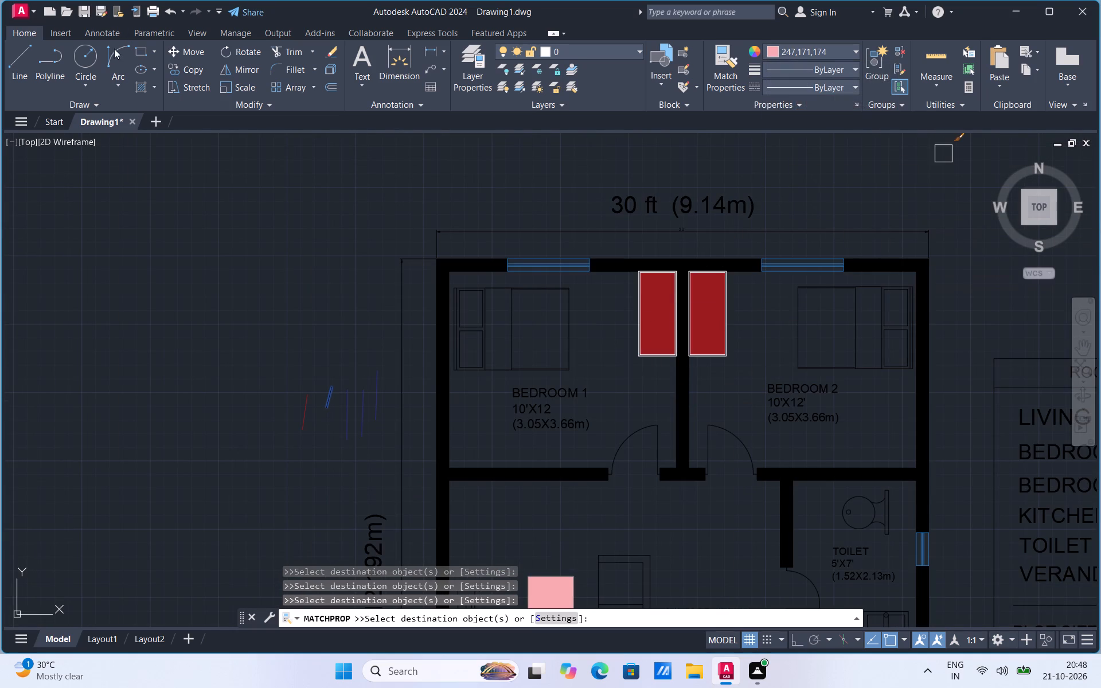
pyautogui.click(22, 74)
pyautogui.click(175, 274)
pyautogui.click(201, 222)
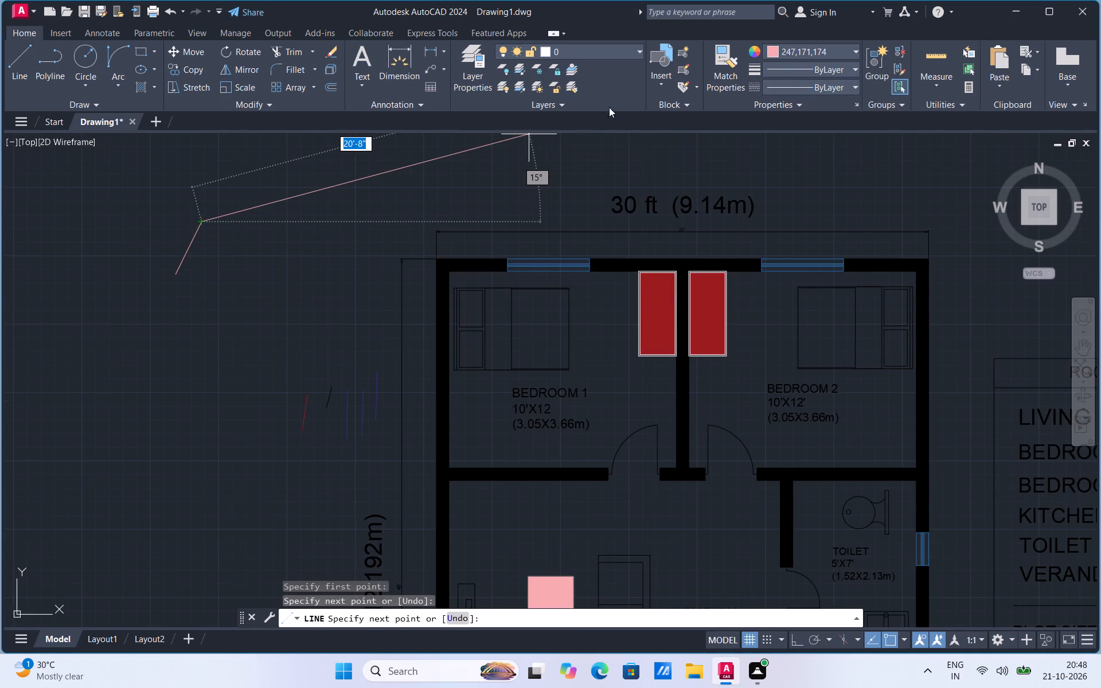
# Match the red wardrobe fills in Bedroom 1 and Bedroom 2 to the pink sample line.
pyautogui.click(718, 83)
pyautogui.click(171, 260)
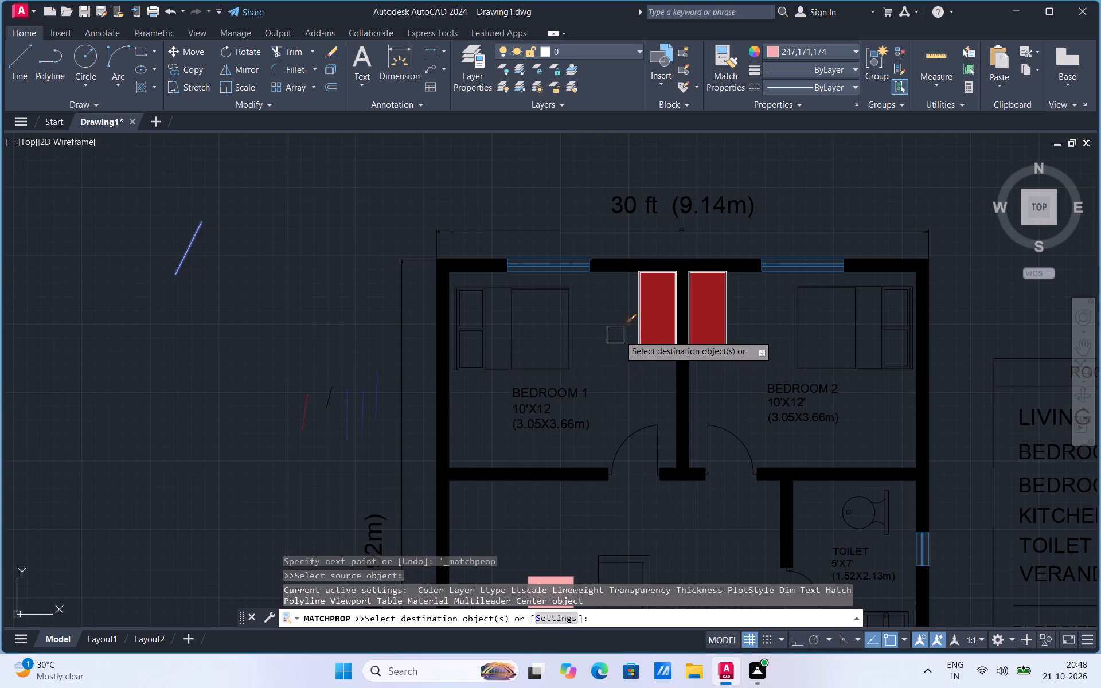
pyautogui.click(649, 335)
pyautogui.scroll(-2, 665, 233)
pyautogui.scroll(2, 627, 353)
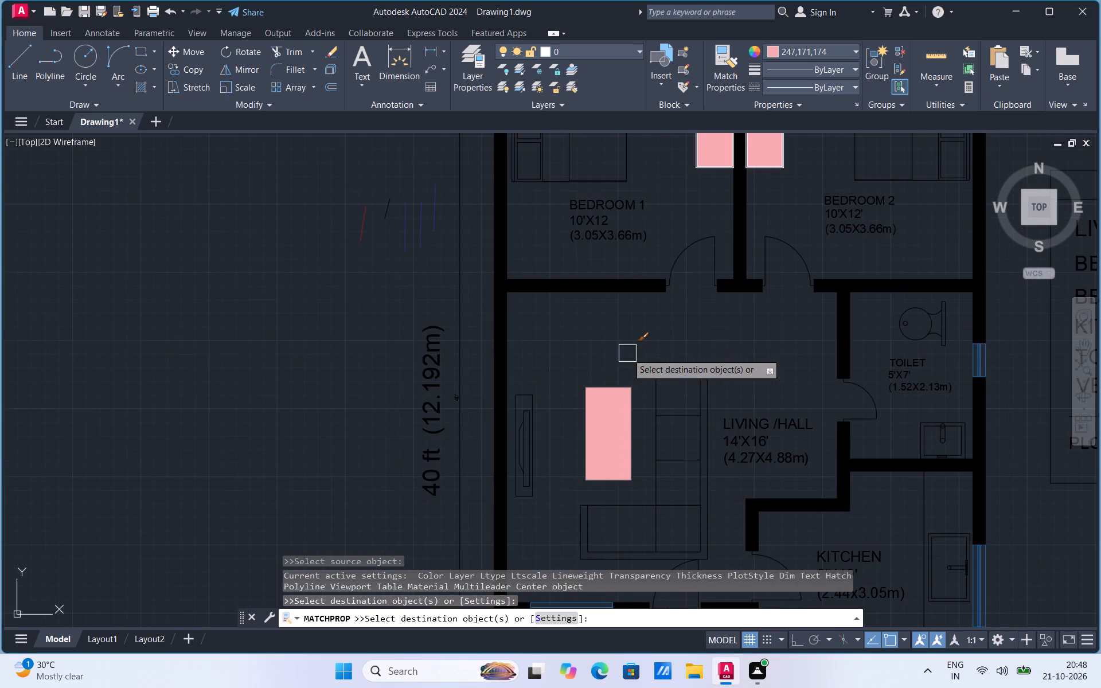
pyautogui.scroll(-1, 351, 468)
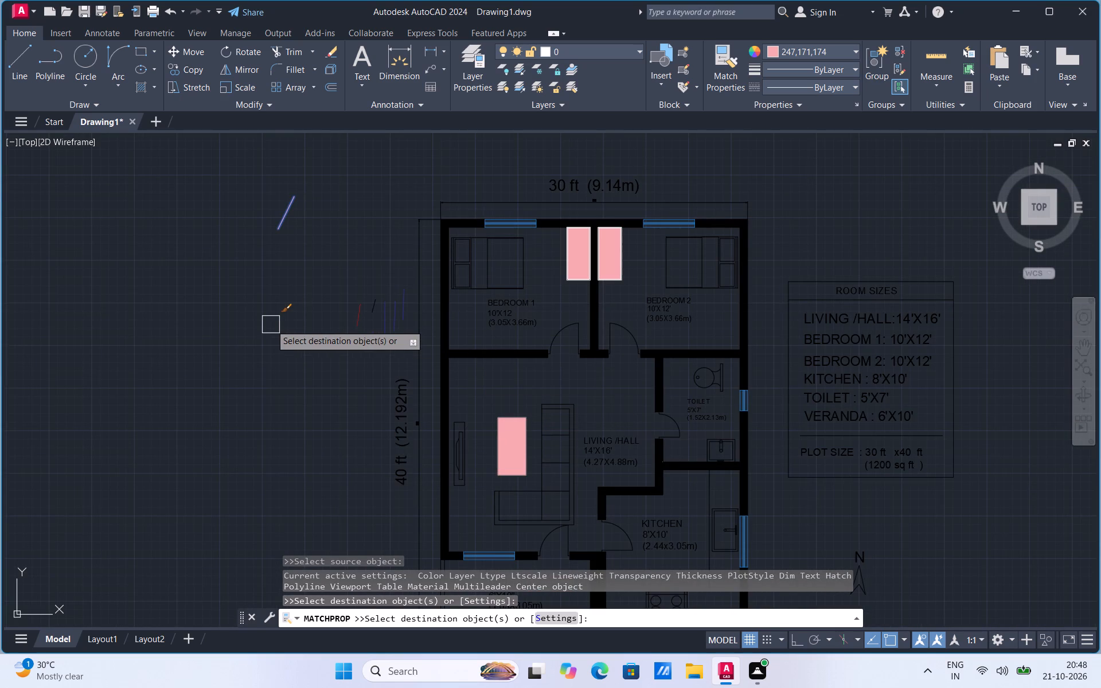
pyautogui.press('Escape')
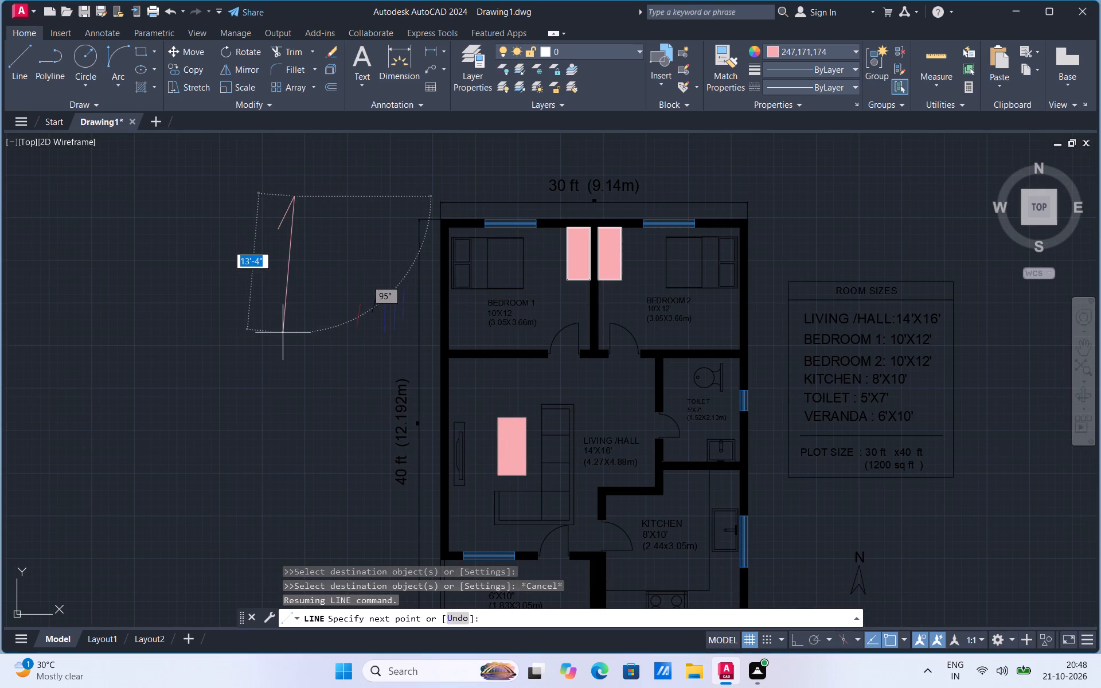
pyautogui.press('Escape')
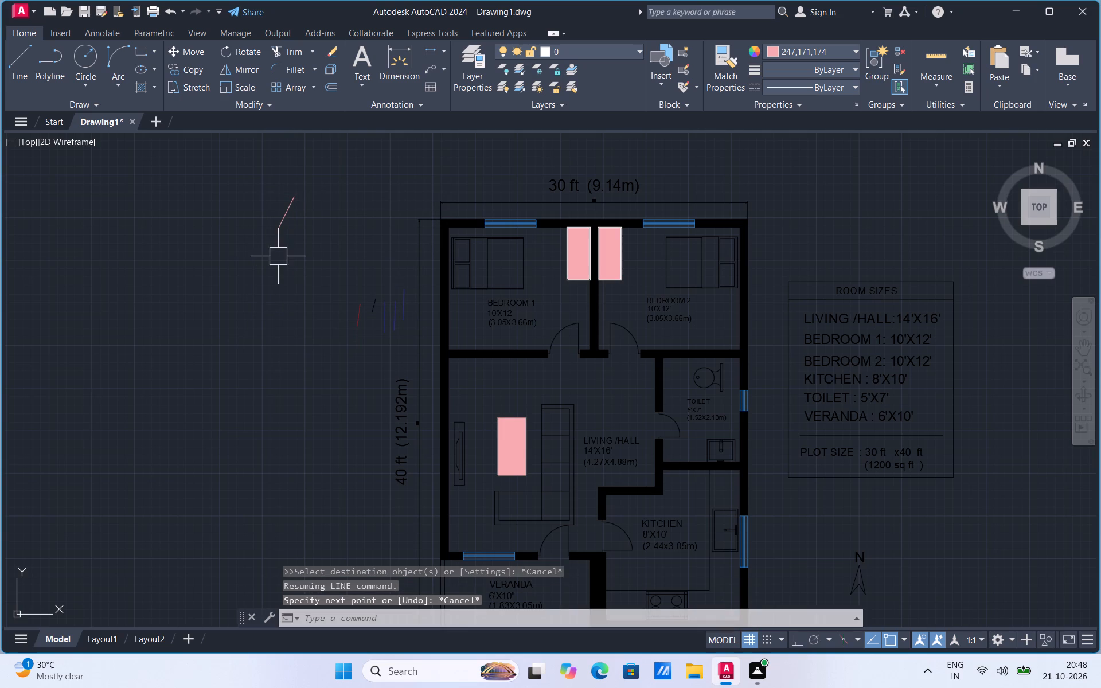
# Delete the pink sample line and all the older coloured sample lines beside the plan.
pyautogui.click(292, 214)
pyautogui.click(353, 306)
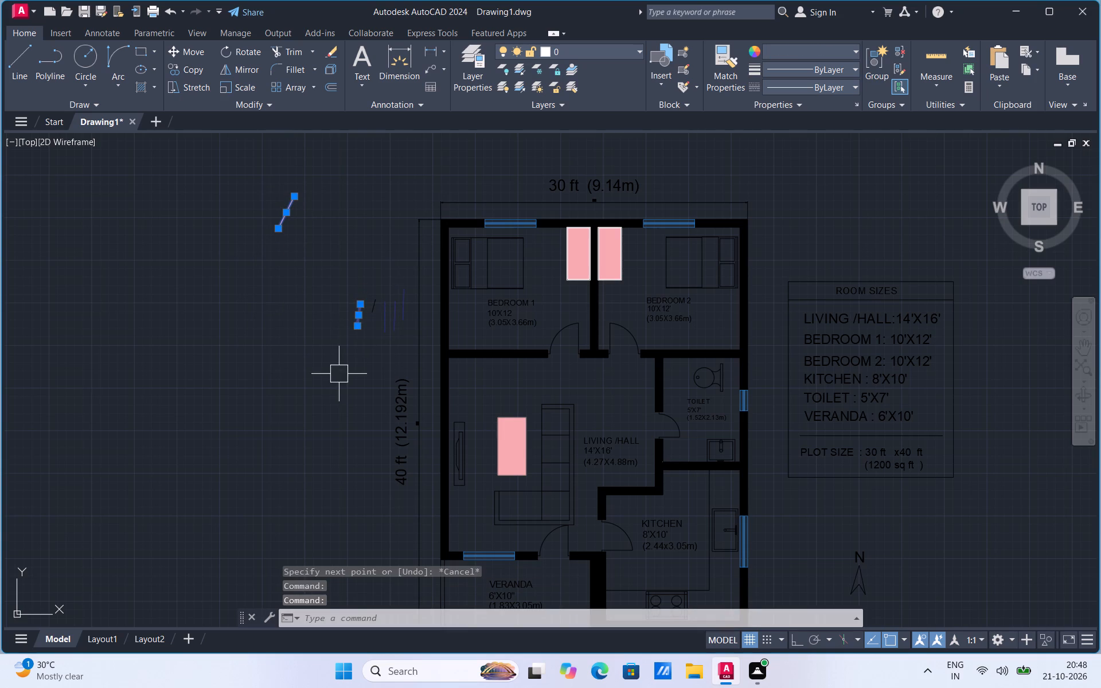
pyautogui.click(338, 374)
pyautogui.click(407, 274)
pyautogui.press('Delete')
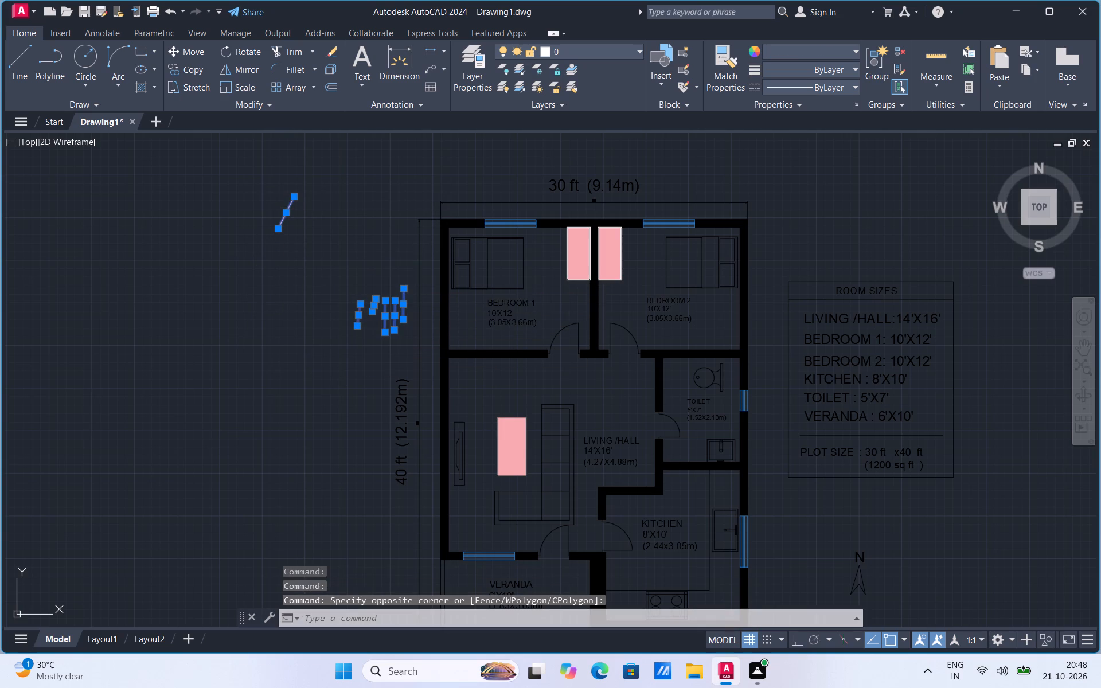
# Set the current colour to grey 147,149,152 and draw a short, nearly vertical sample line beside the plan.
pyautogui.click(775, 52)
pyautogui.click(772, 129)
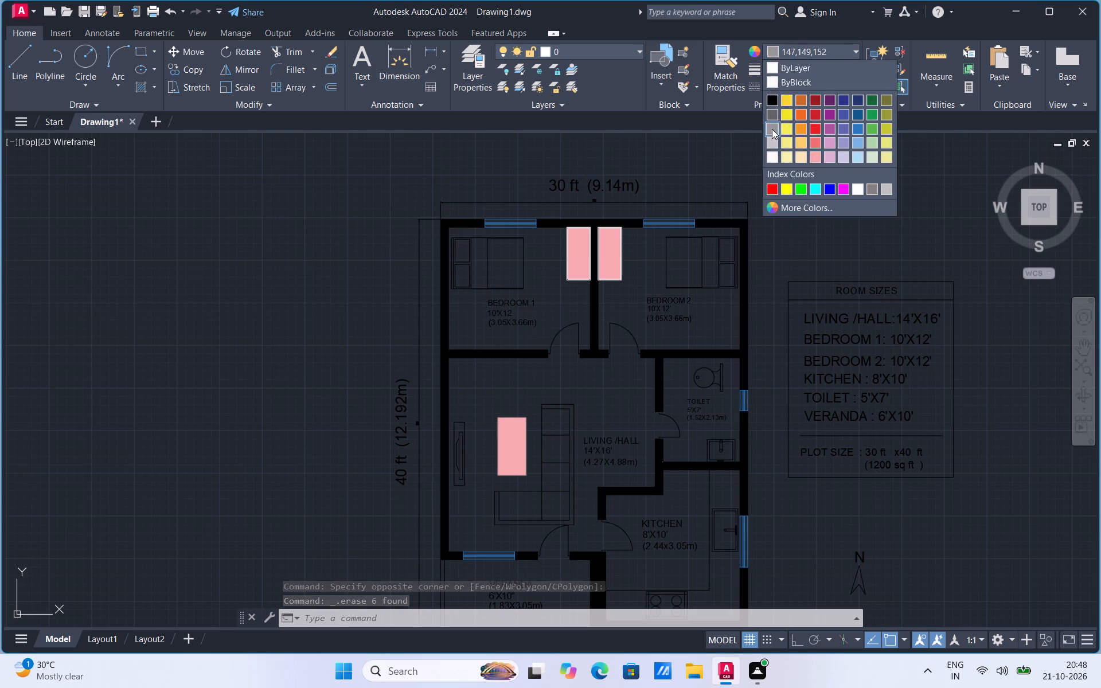
pyautogui.click(21, 61)
pyautogui.click(354, 344)
pyautogui.click(356, 300)
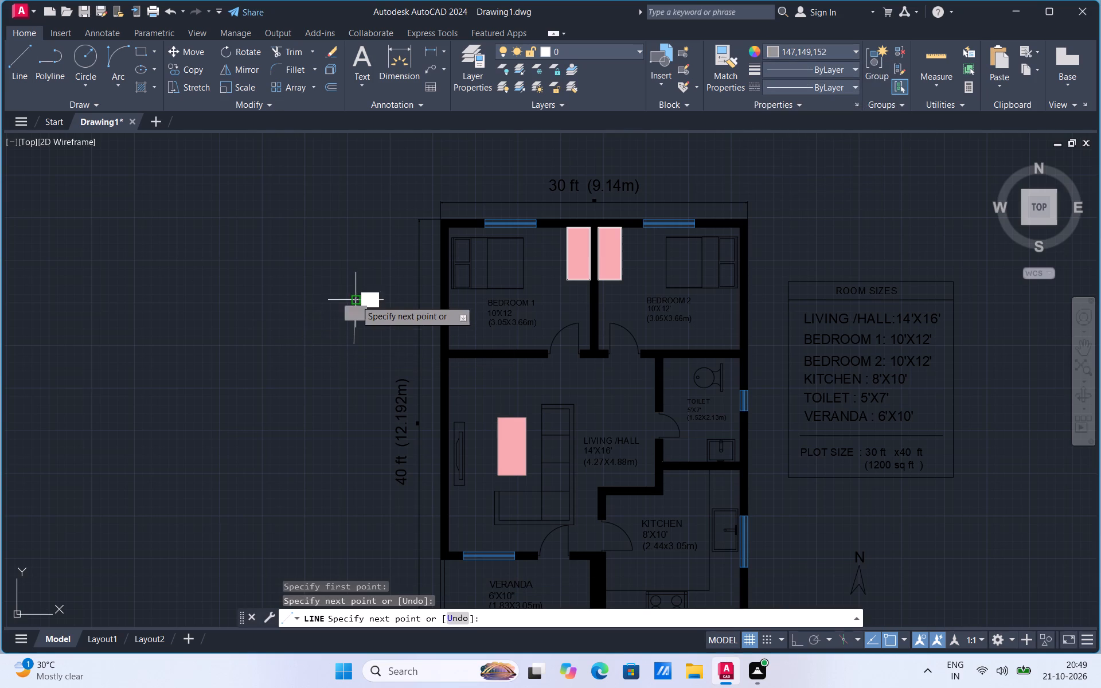
# Match both bedroom doors, both beds and the toilet, veranda and kitchen doors to the grey sample line.
pyautogui.click(712, 82)
pyautogui.click(366, 327)
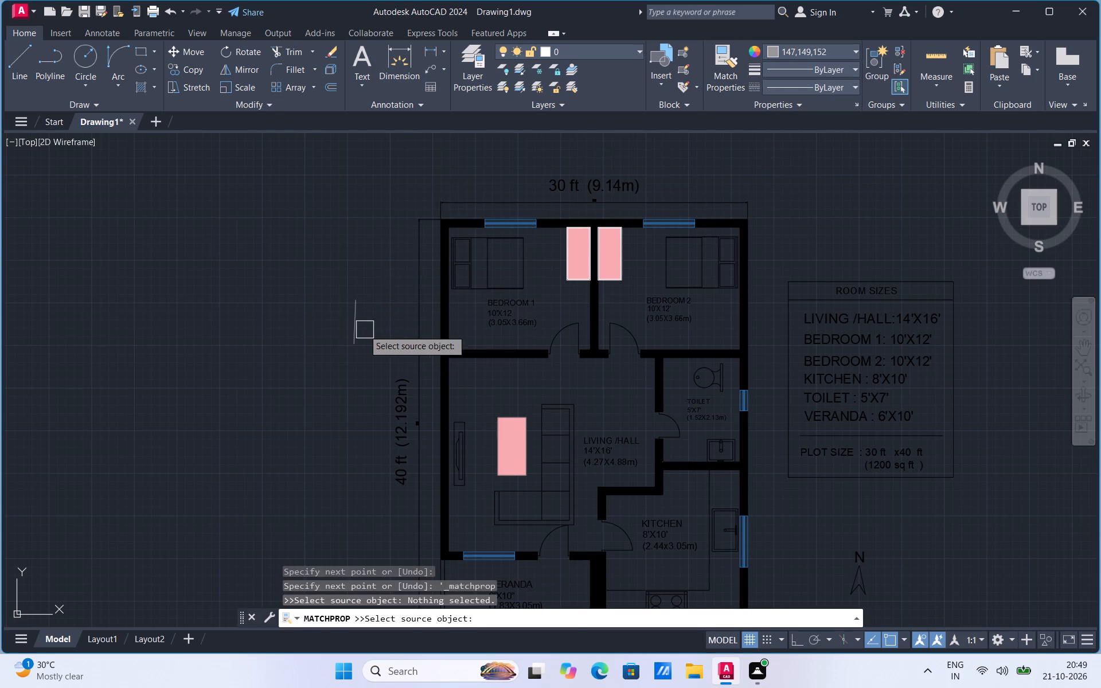
pyautogui.click(356, 335)
pyautogui.click(559, 332)
pyautogui.click(635, 334)
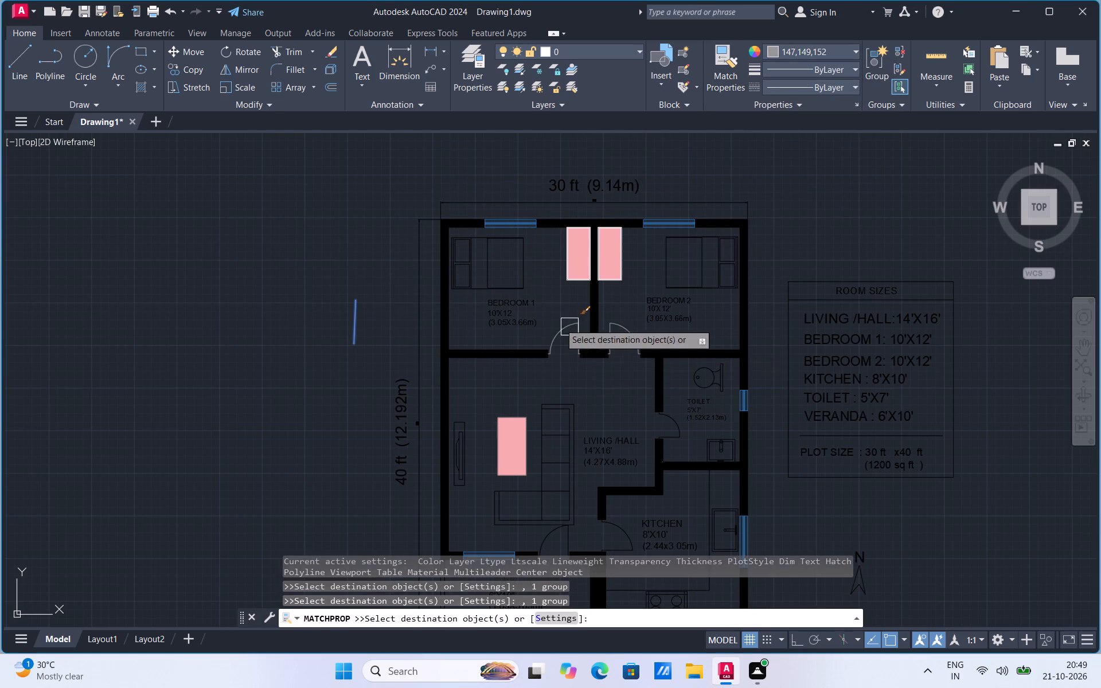
pyautogui.click(520, 284)
pyautogui.click(680, 283)
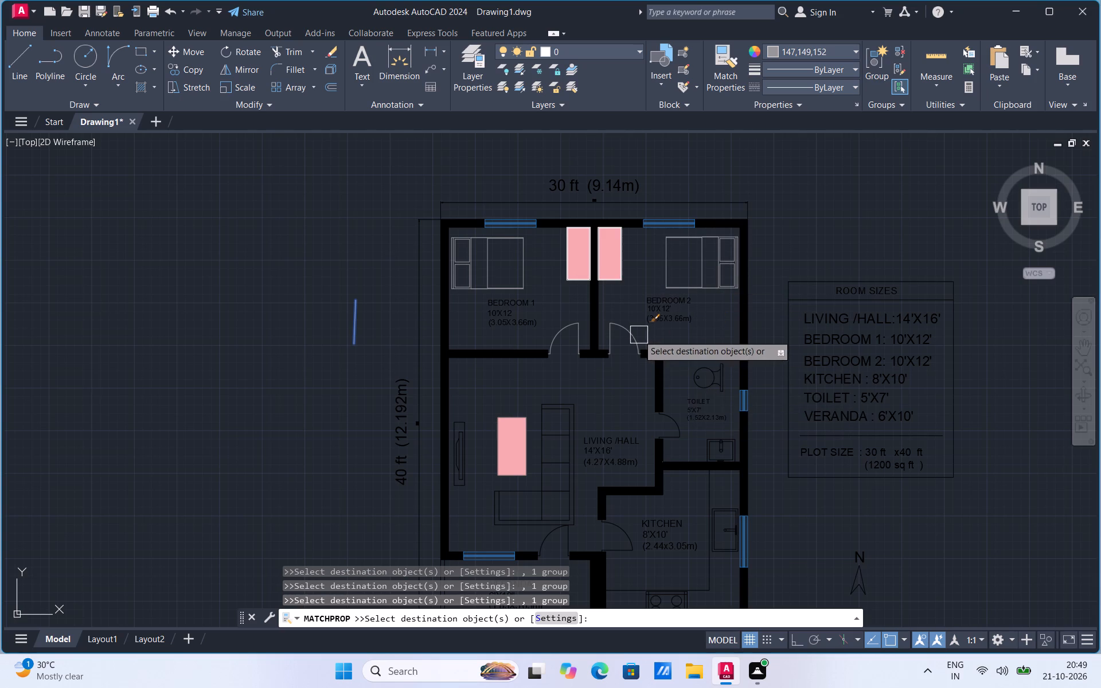
pyautogui.click(671, 421)
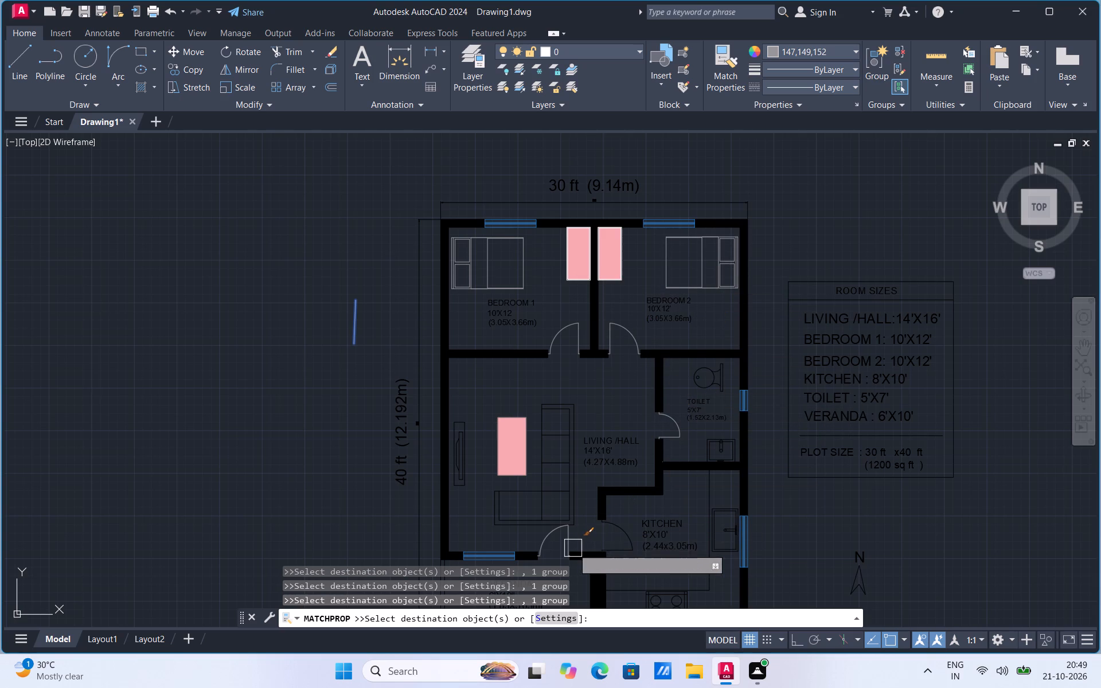
pyautogui.click(573, 548)
pyautogui.click(620, 535)
# Set the current colour to darker grey 99,100,102 and draw a short slanted sample line beside the plan.
pyautogui.scroll(-1, 617, 420)
pyautogui.scroll(1, 618, 496)
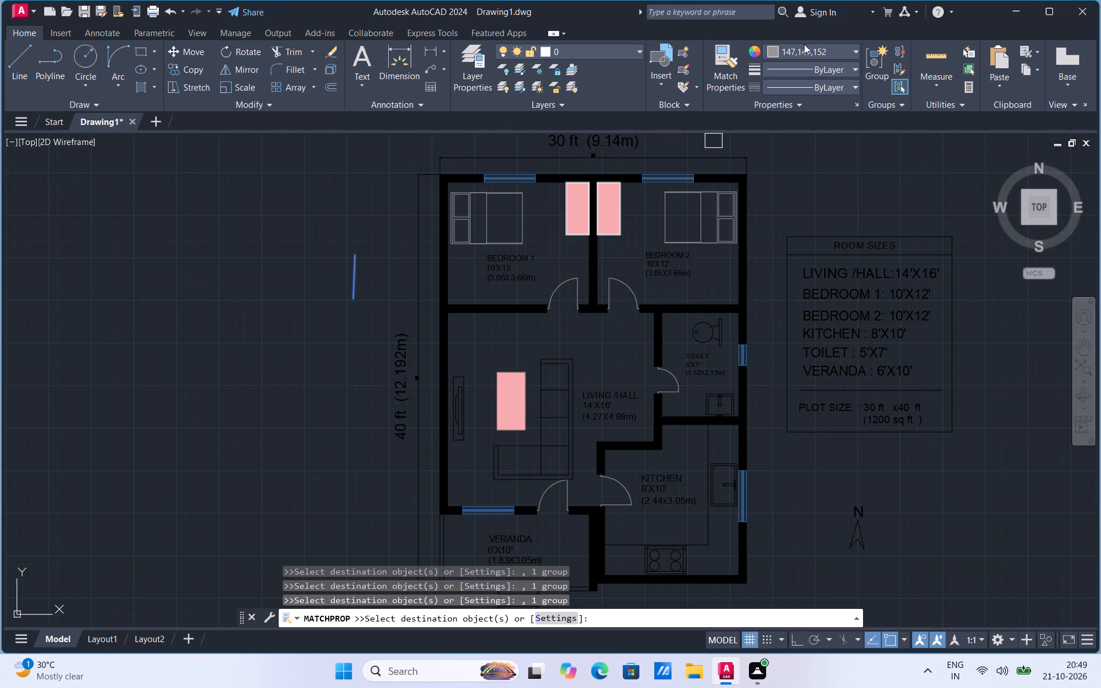
pyautogui.moveTo(771, 50); pyautogui.dragTo(771, 56)
pyautogui.click(772, 116)
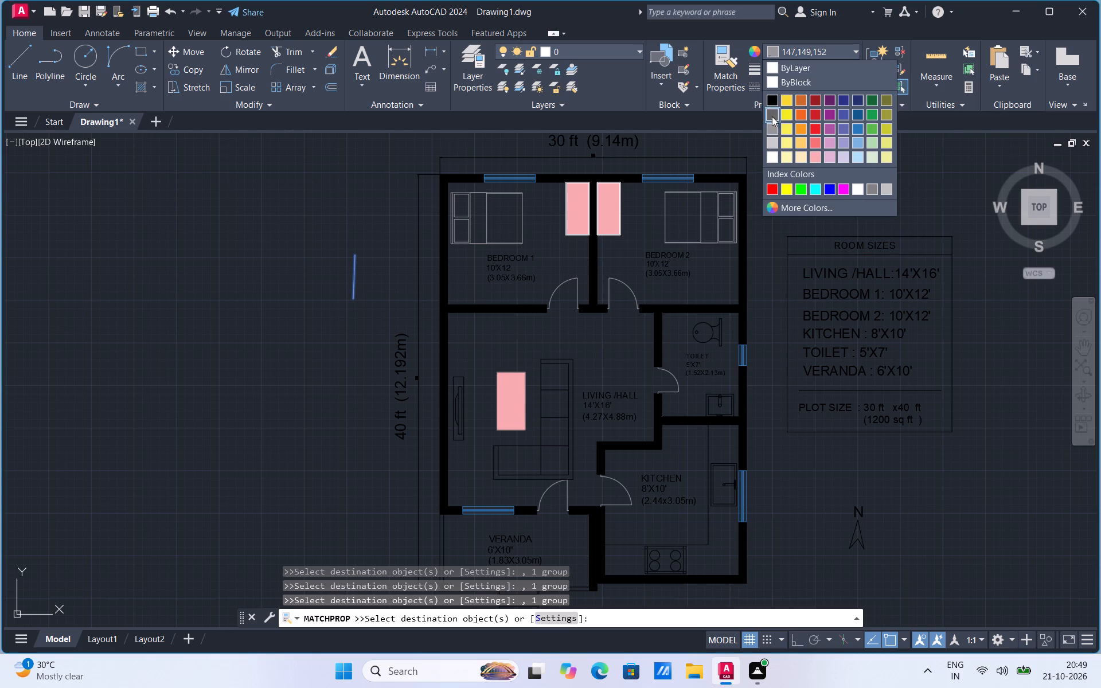
pyautogui.click(11, 76)
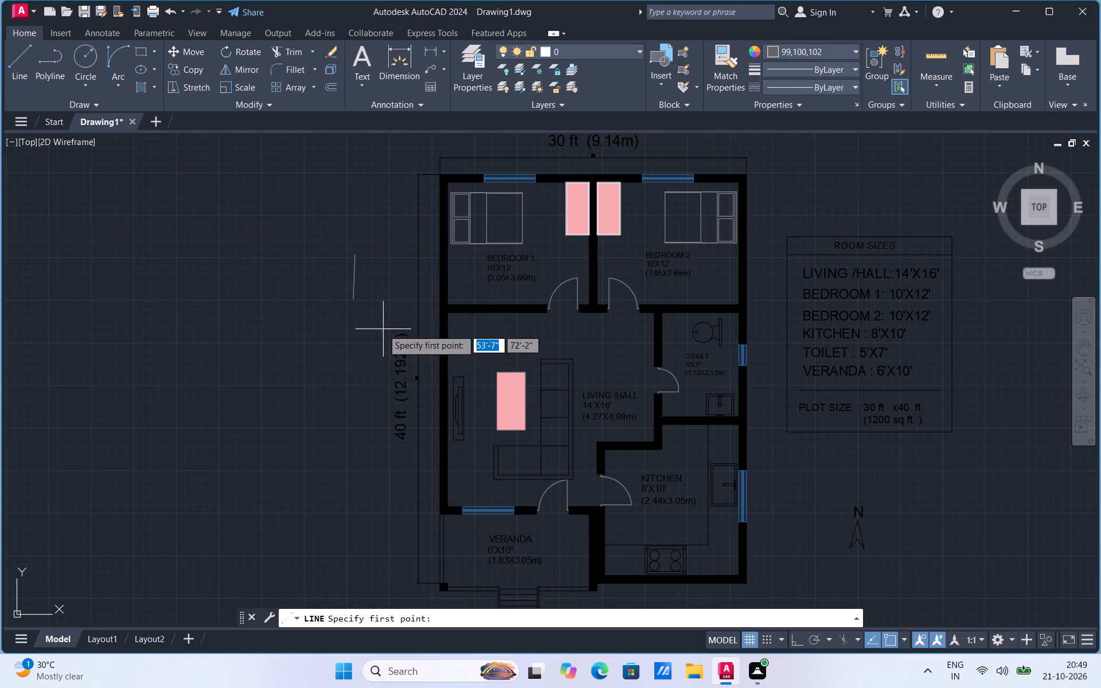
pyautogui.click(380, 326)
pyautogui.click(389, 278)
# Match both beds, both bedroom doors and the toilet, kitchen and veranda doors to the darker grey sample line.
pyautogui.click(731, 72)
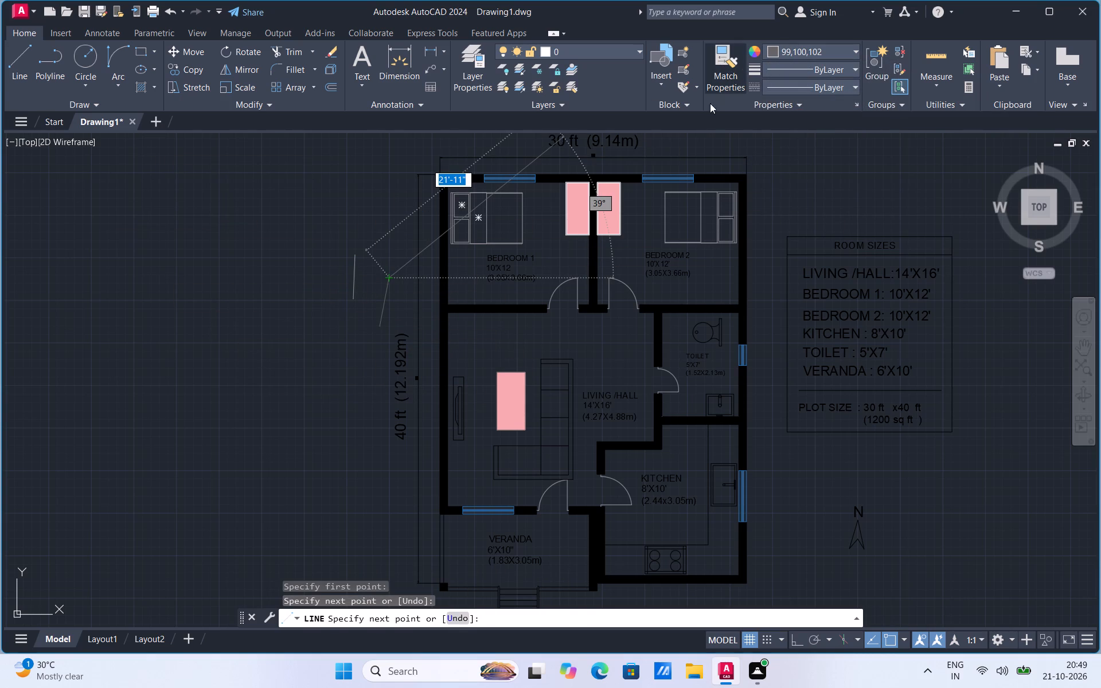
pyautogui.click(388, 298)
pyautogui.click(487, 236)
pyautogui.click(560, 286)
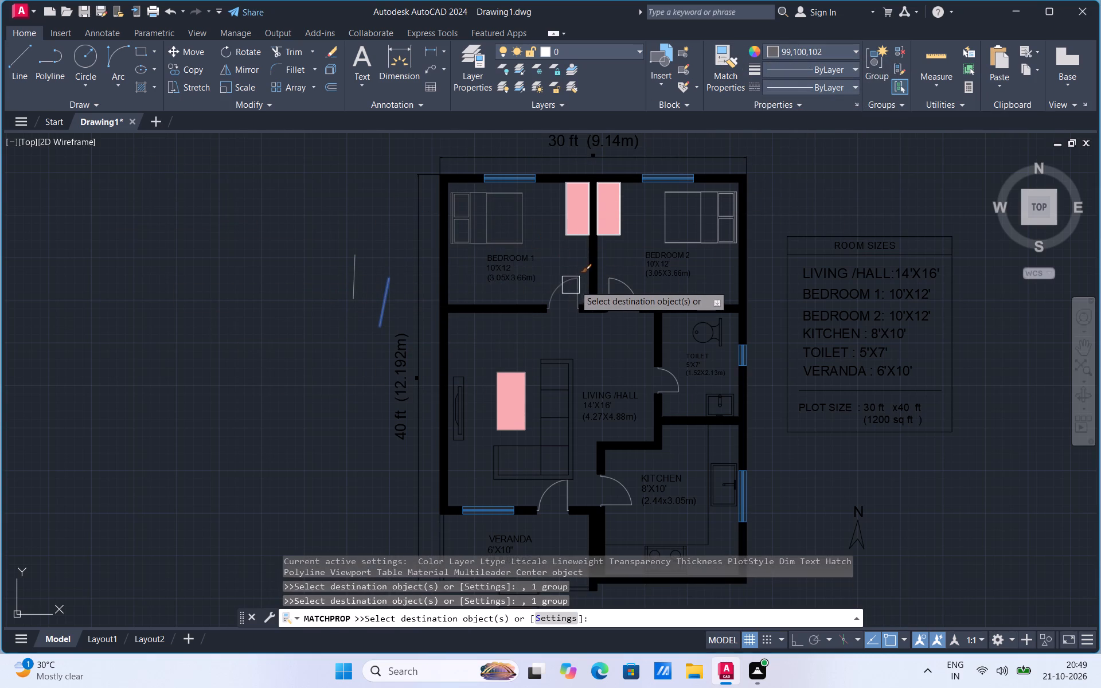
pyautogui.click(610, 286)
pyautogui.click(666, 237)
pyautogui.click(672, 377)
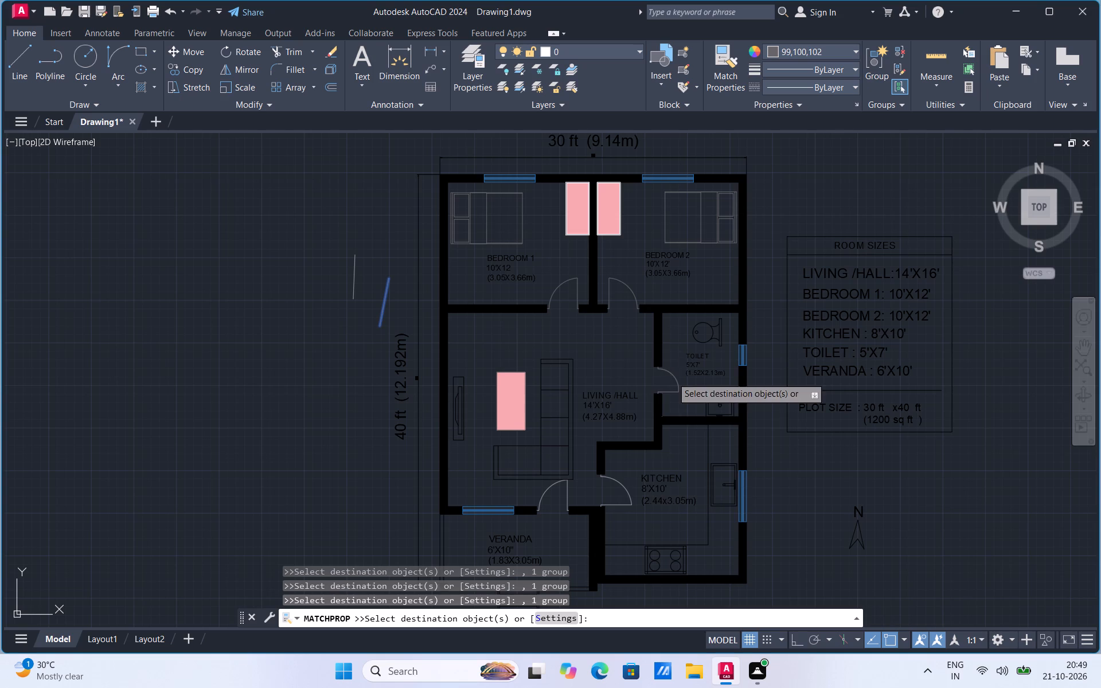
pyautogui.click(626, 490)
pyautogui.click(569, 492)
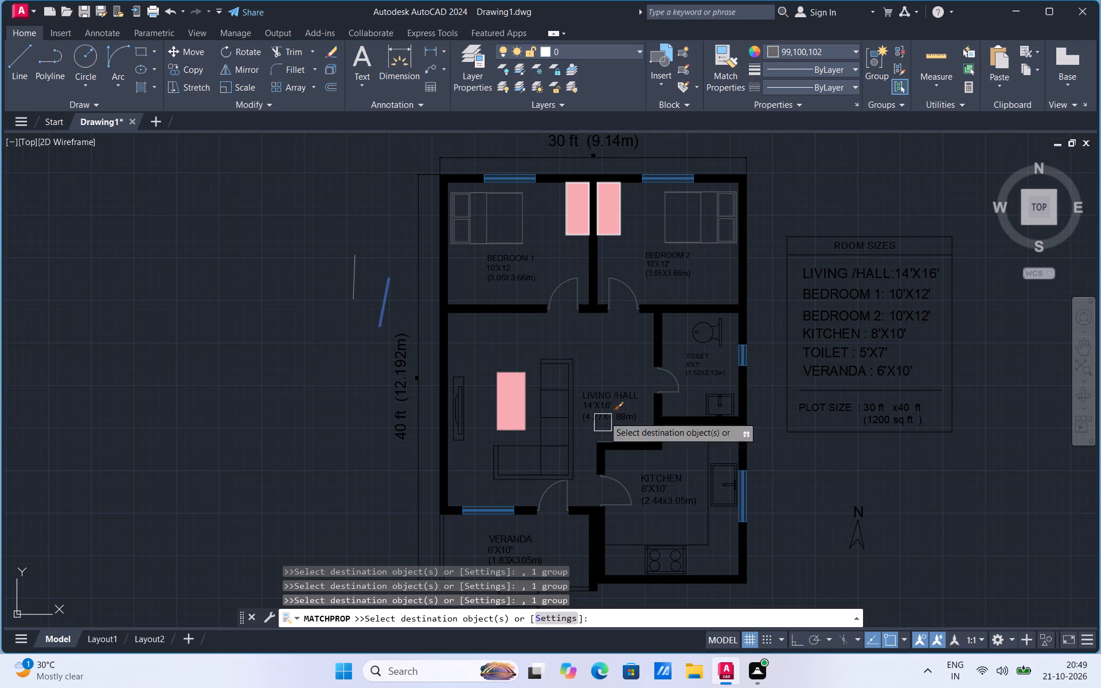
# Set the current colour to light mauve 221,179,212 and draw a slanted sample line about 5'-9" long beside the plan.
pyautogui.scroll(-2, 635, 297)
pyautogui.scroll(2, 634, 415)
pyautogui.scroll(-1, 617, 513)
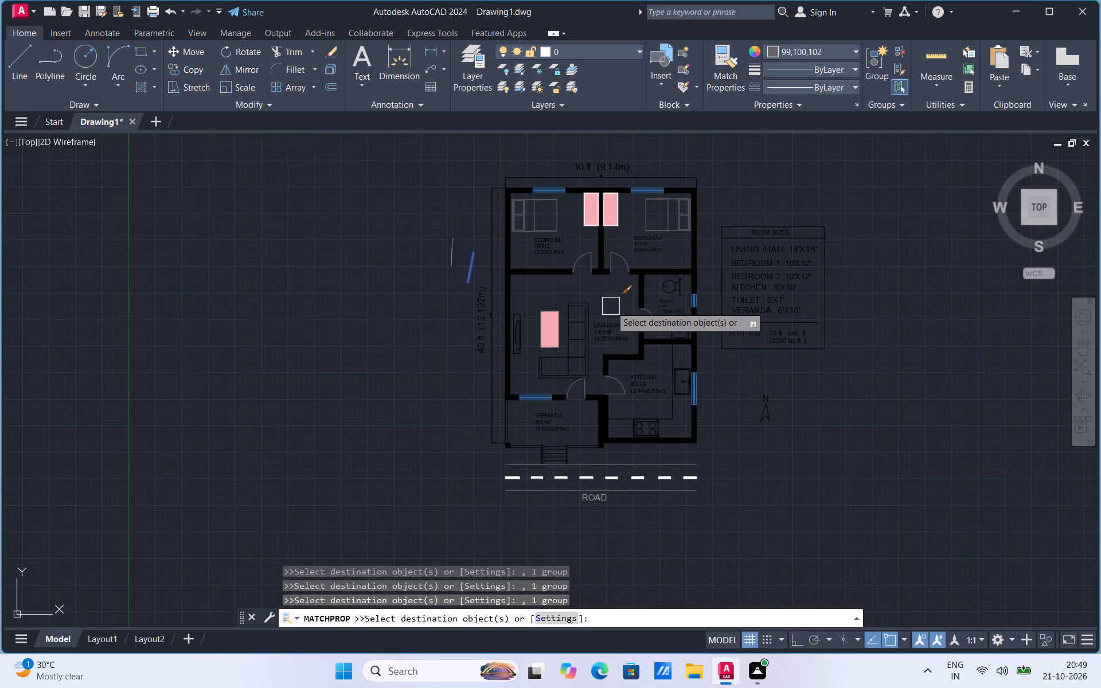
pyautogui.scroll(1, 611, 306)
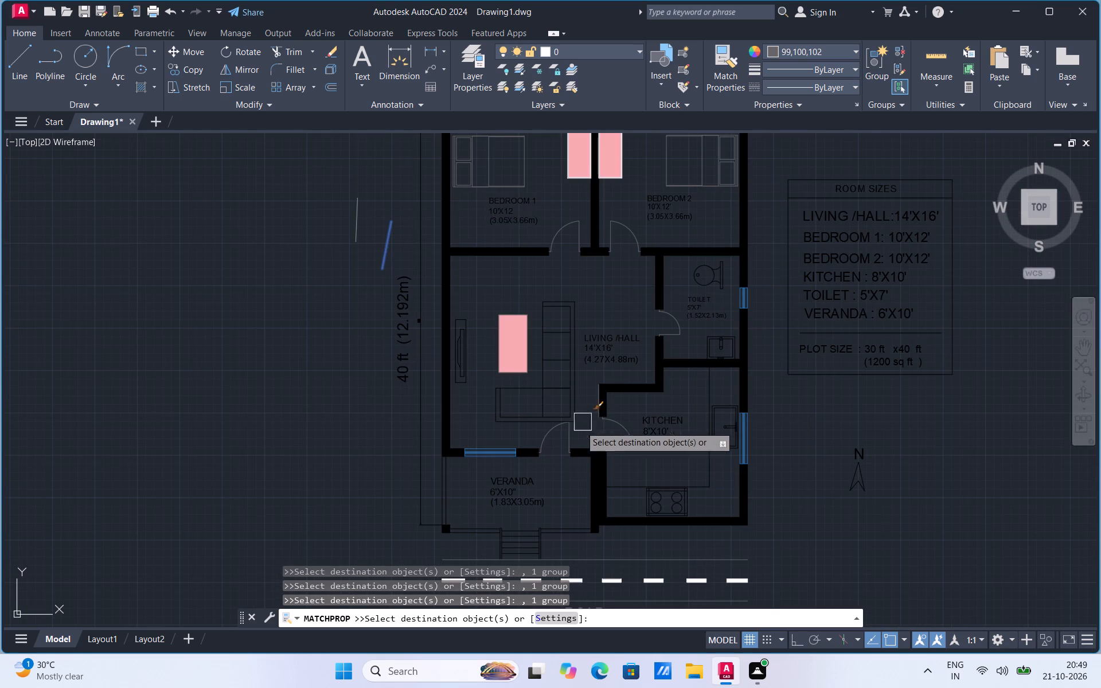
pyautogui.scroll(-1, 518, 503)
pyautogui.scroll(1, 587, 382)
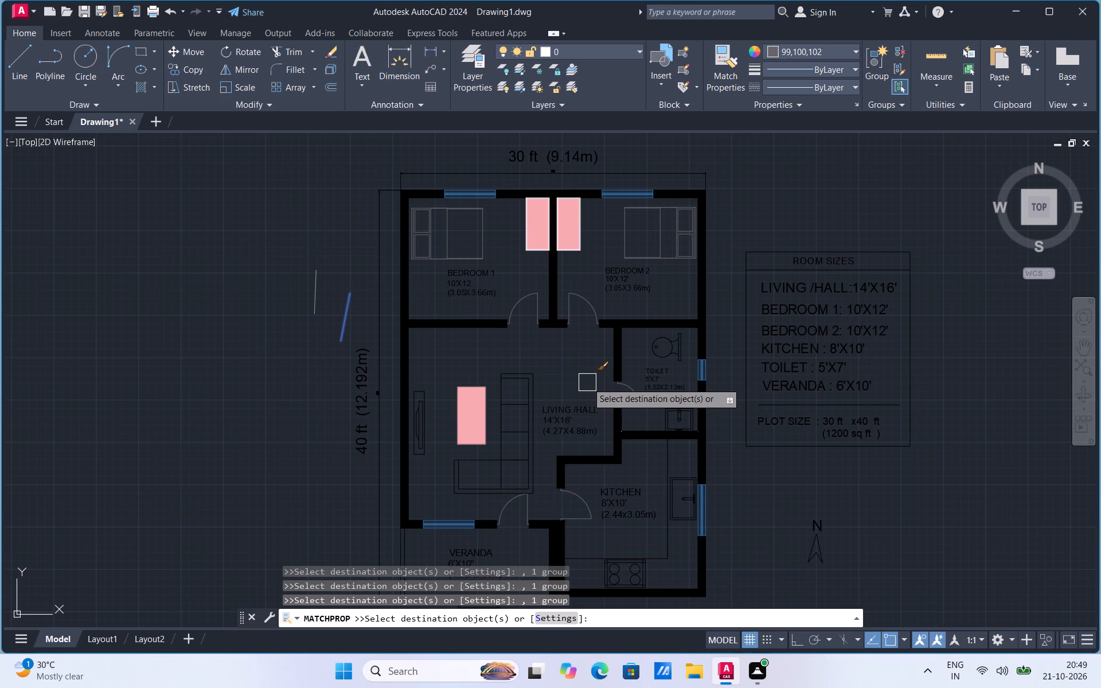
pyautogui.click(773, 53)
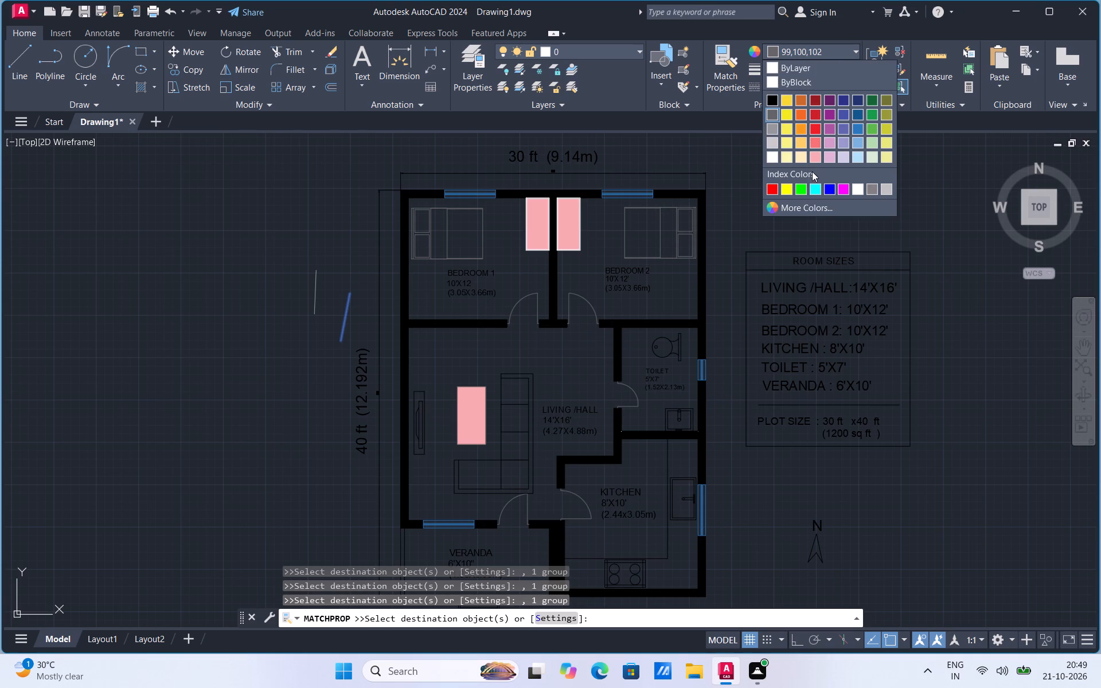
pyautogui.click(826, 159)
pyautogui.click(28, 73)
pyautogui.moveTo(266, 355); pyautogui.dragTo(268, 339)
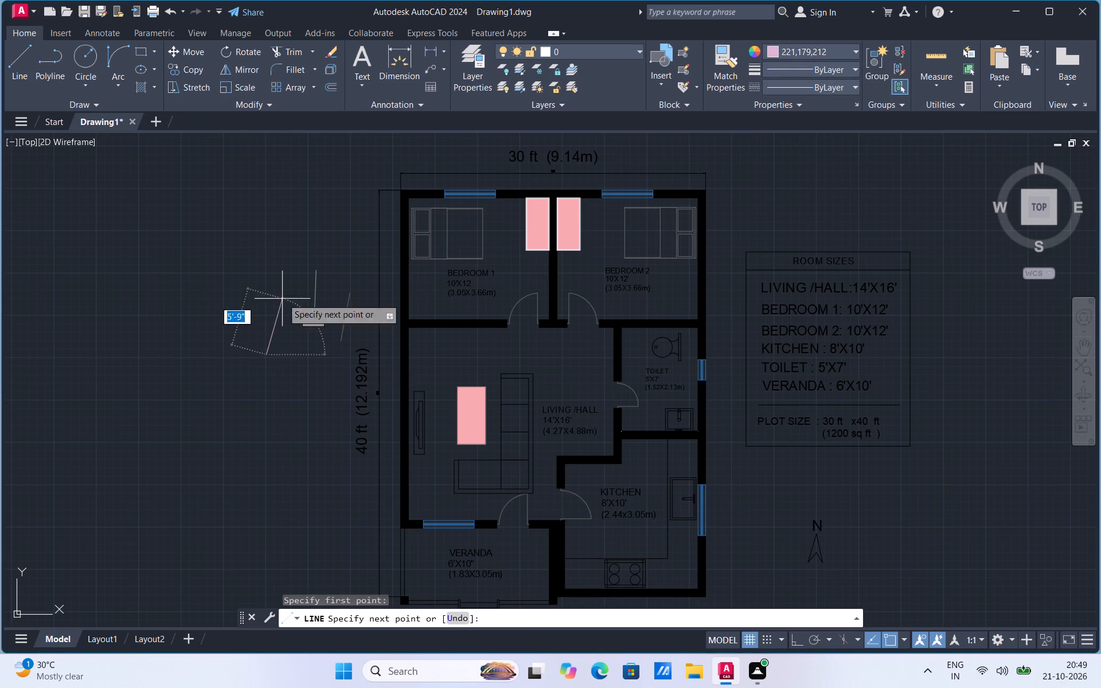
pyautogui.click(282, 298)
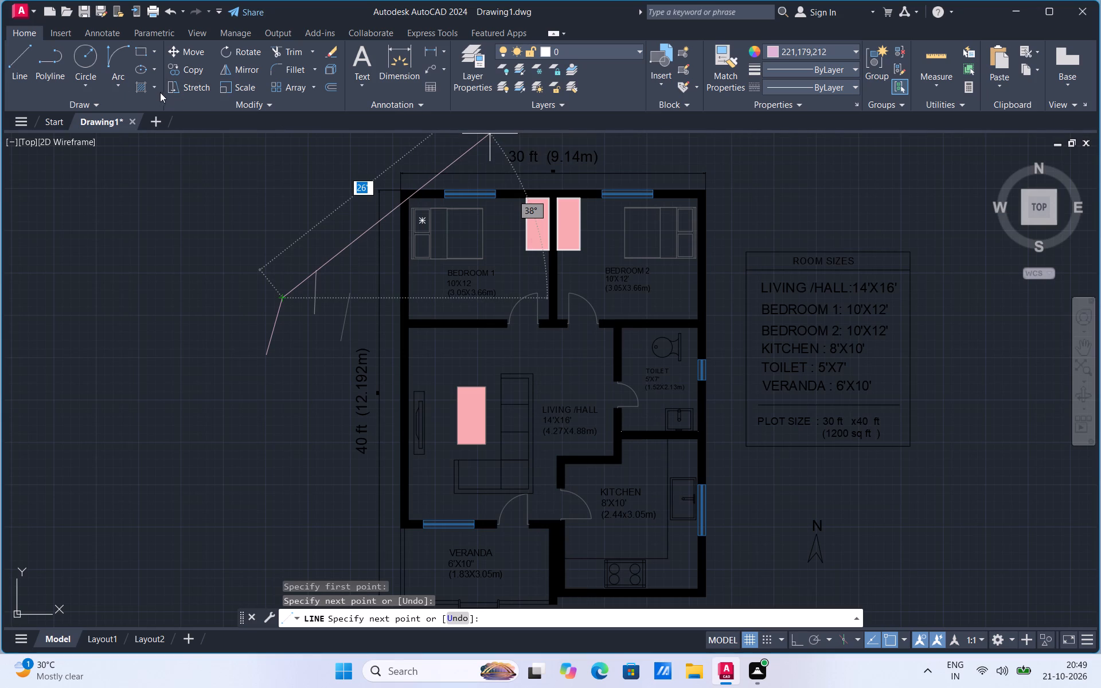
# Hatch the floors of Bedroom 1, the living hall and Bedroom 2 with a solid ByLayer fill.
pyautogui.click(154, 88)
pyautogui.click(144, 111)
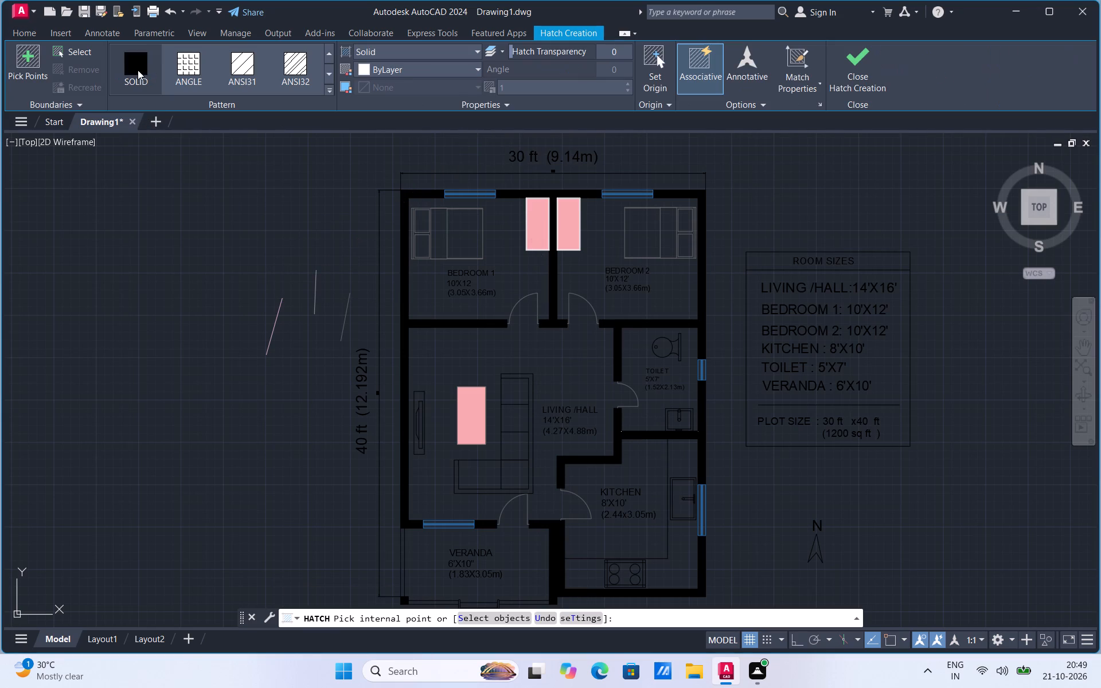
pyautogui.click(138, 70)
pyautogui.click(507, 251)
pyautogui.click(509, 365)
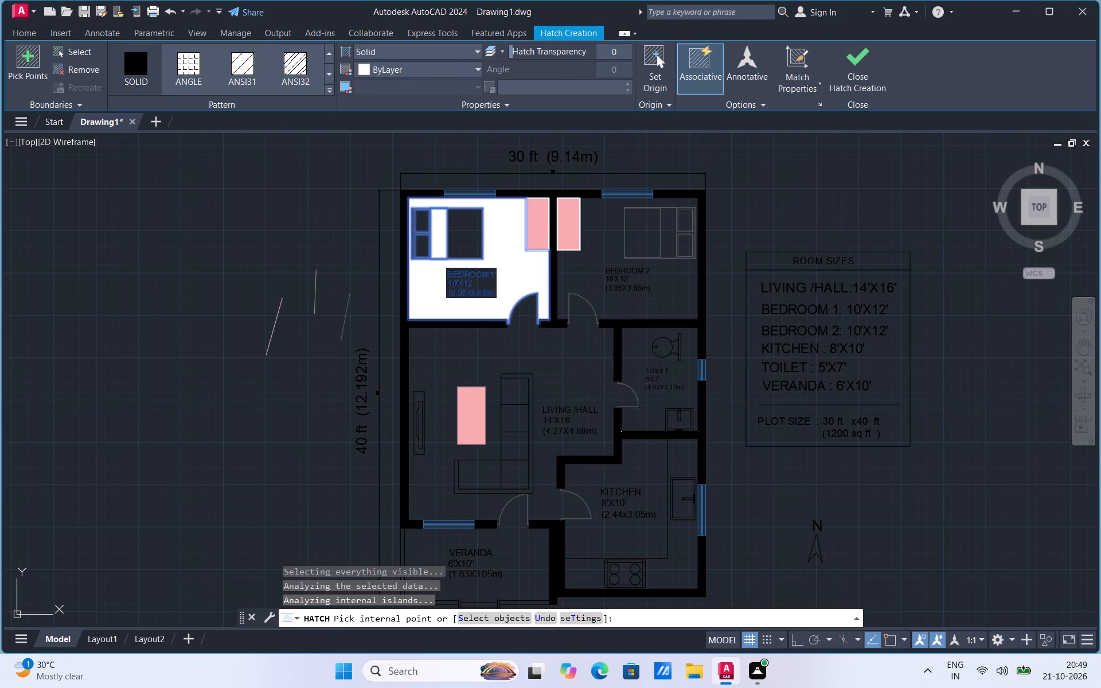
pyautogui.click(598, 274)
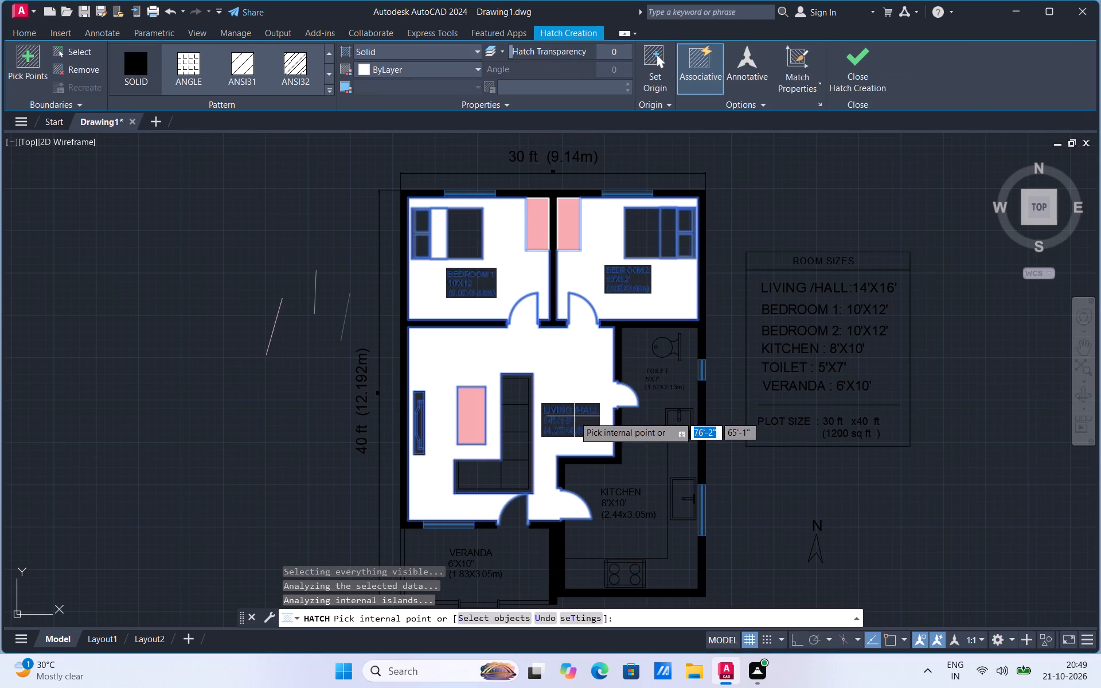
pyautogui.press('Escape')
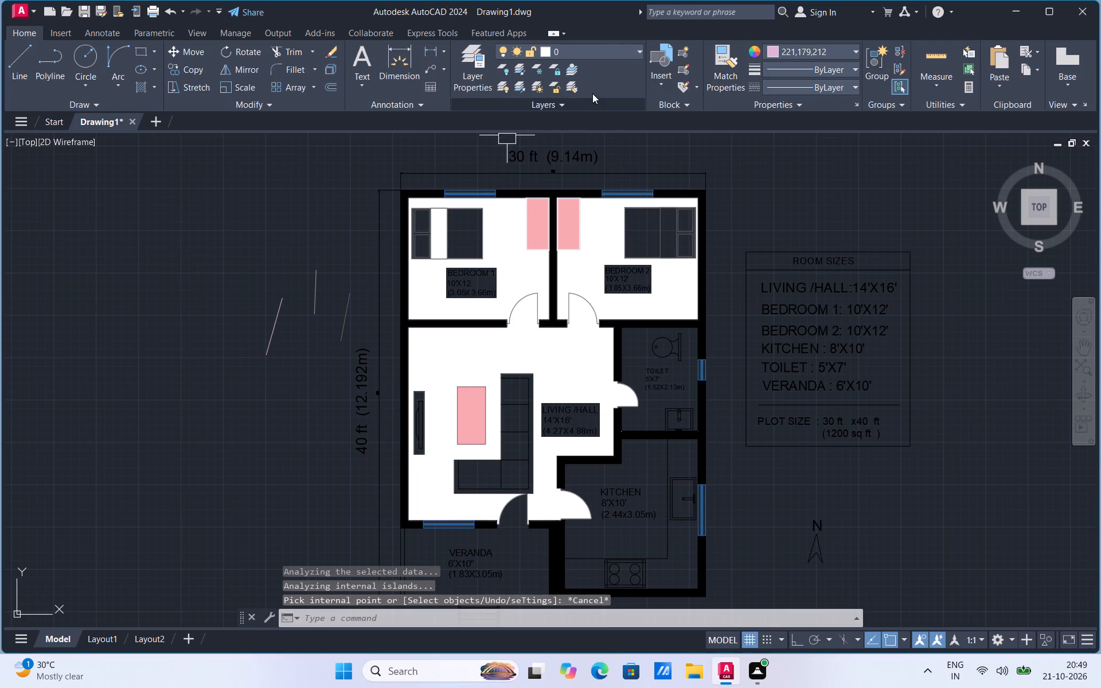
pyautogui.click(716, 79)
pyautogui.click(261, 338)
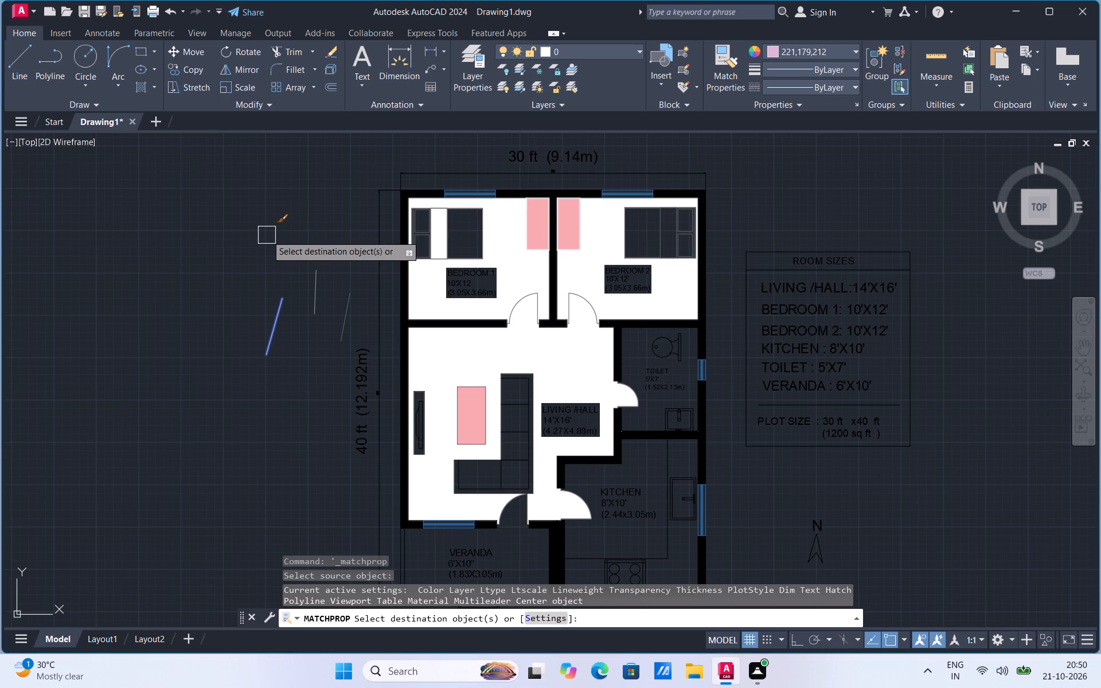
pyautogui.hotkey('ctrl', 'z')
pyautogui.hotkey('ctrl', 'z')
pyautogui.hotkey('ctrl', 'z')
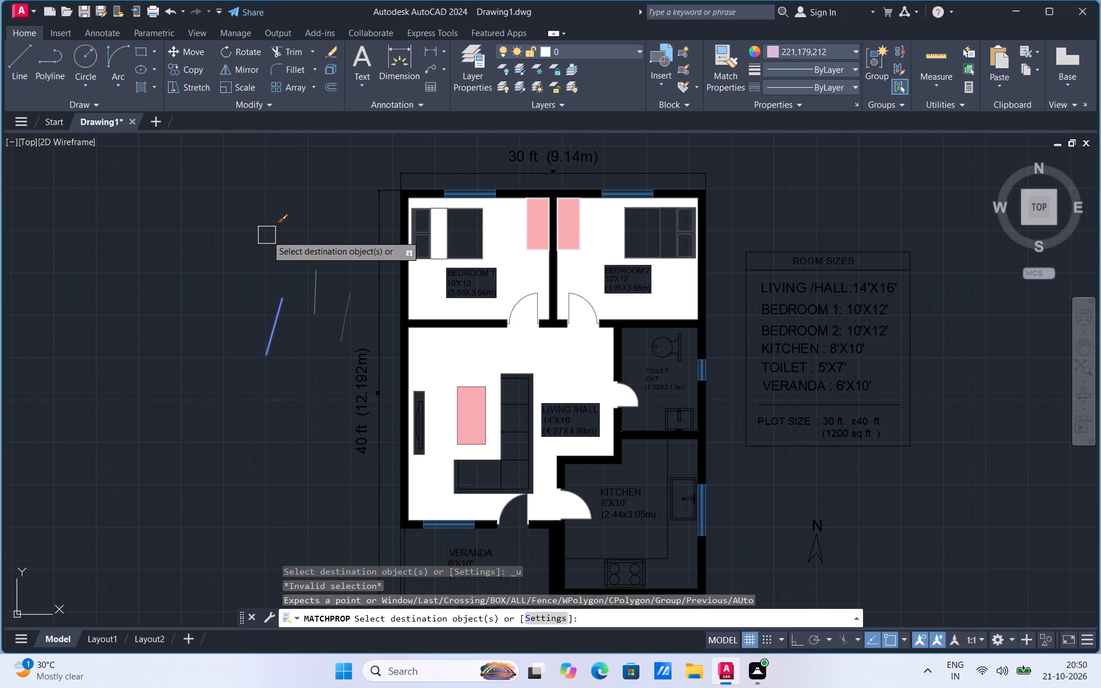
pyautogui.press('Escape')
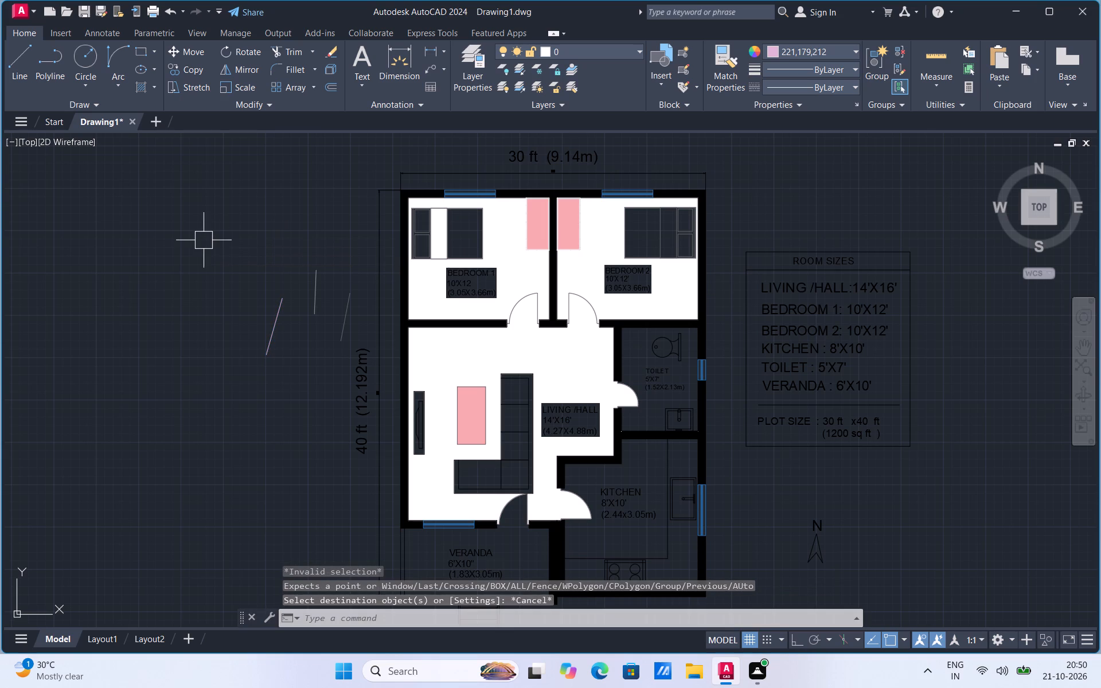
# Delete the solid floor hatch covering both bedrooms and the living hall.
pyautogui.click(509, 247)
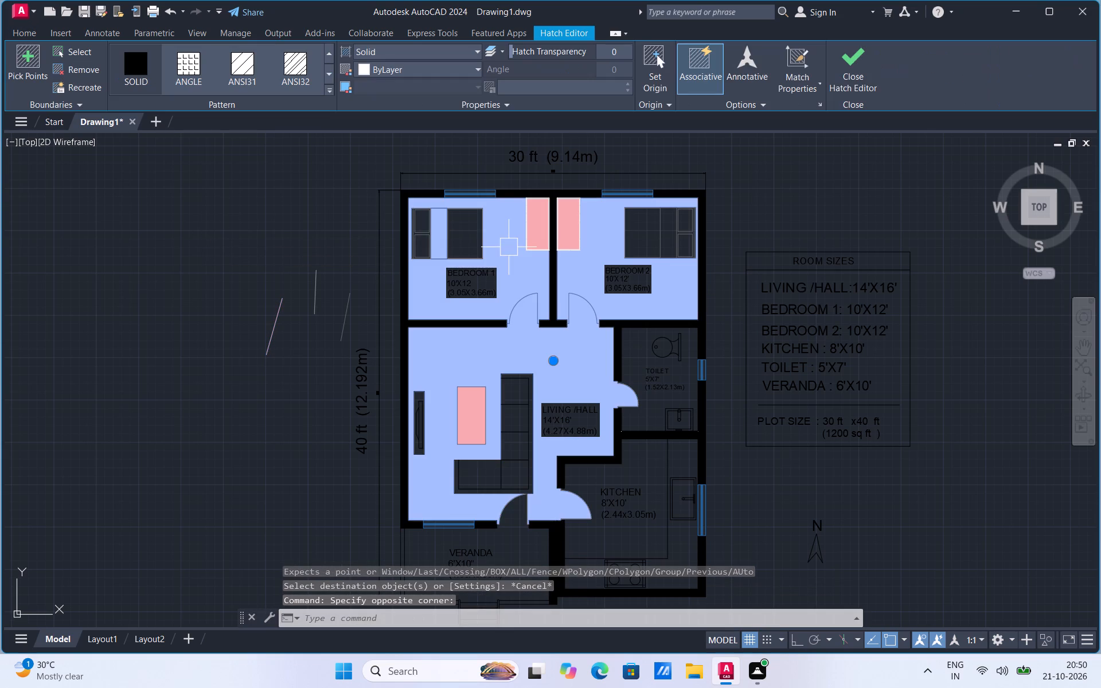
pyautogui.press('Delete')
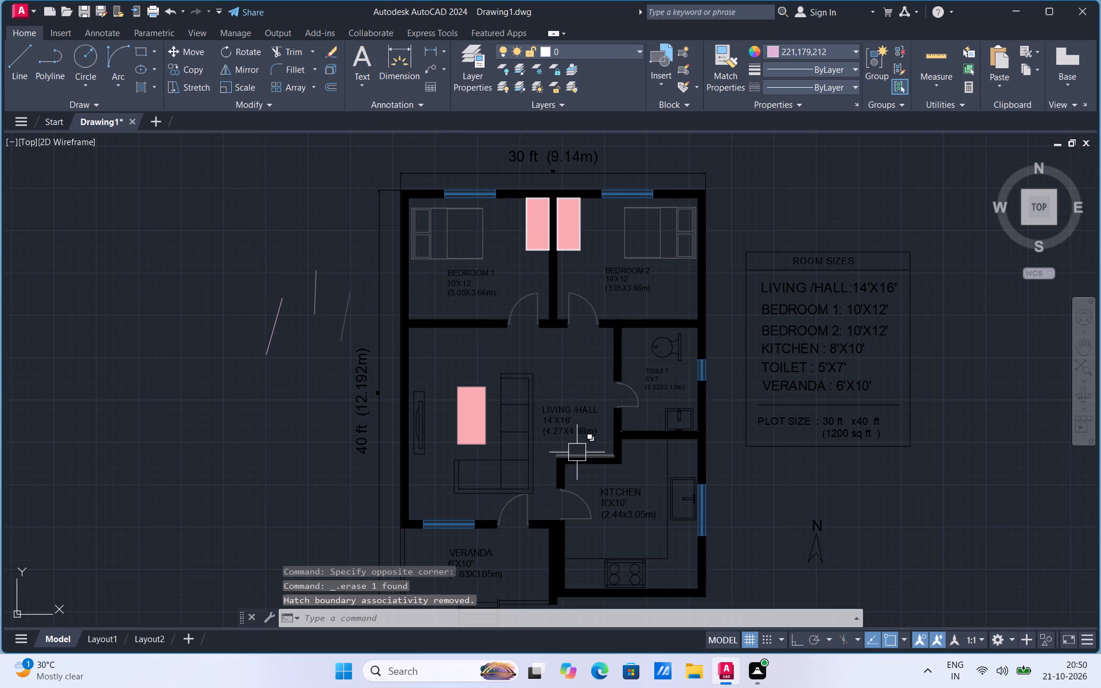
# Delete the mauve sample line and both grey sample lines beside the plan.
pyautogui.scroll(2, 577, 452)
pyautogui.scroll(-3, 427, 325)
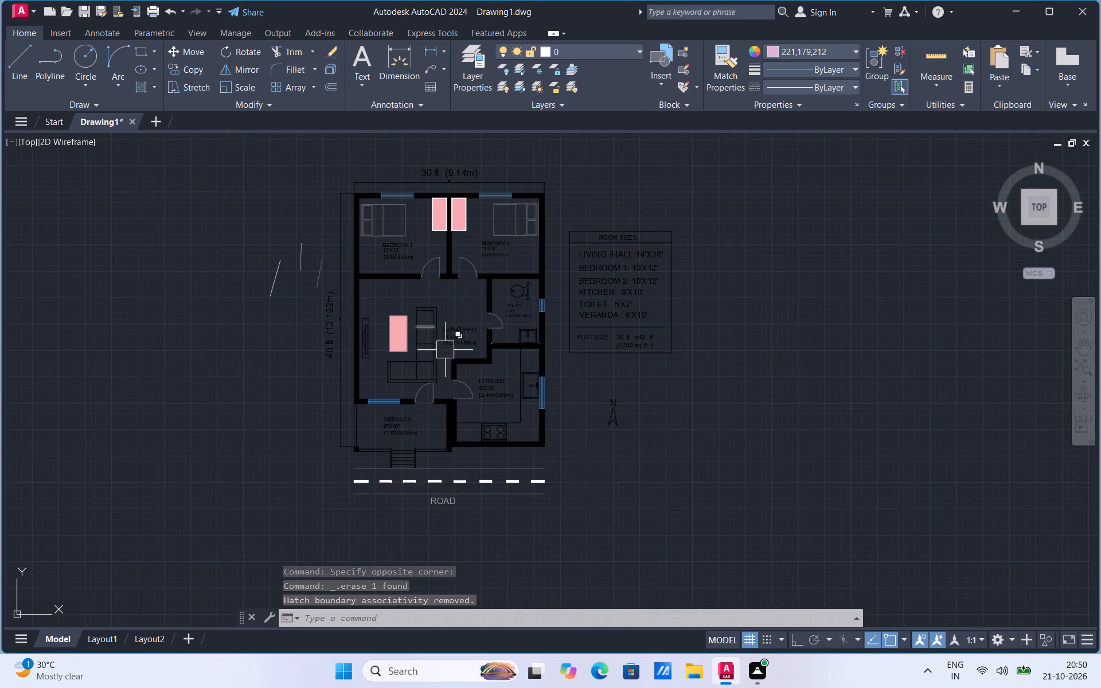
pyautogui.scroll(2, 451, 361)
pyautogui.scroll(-2, 463, 384)
pyautogui.click(287, 299)
pyautogui.click(311, 266)
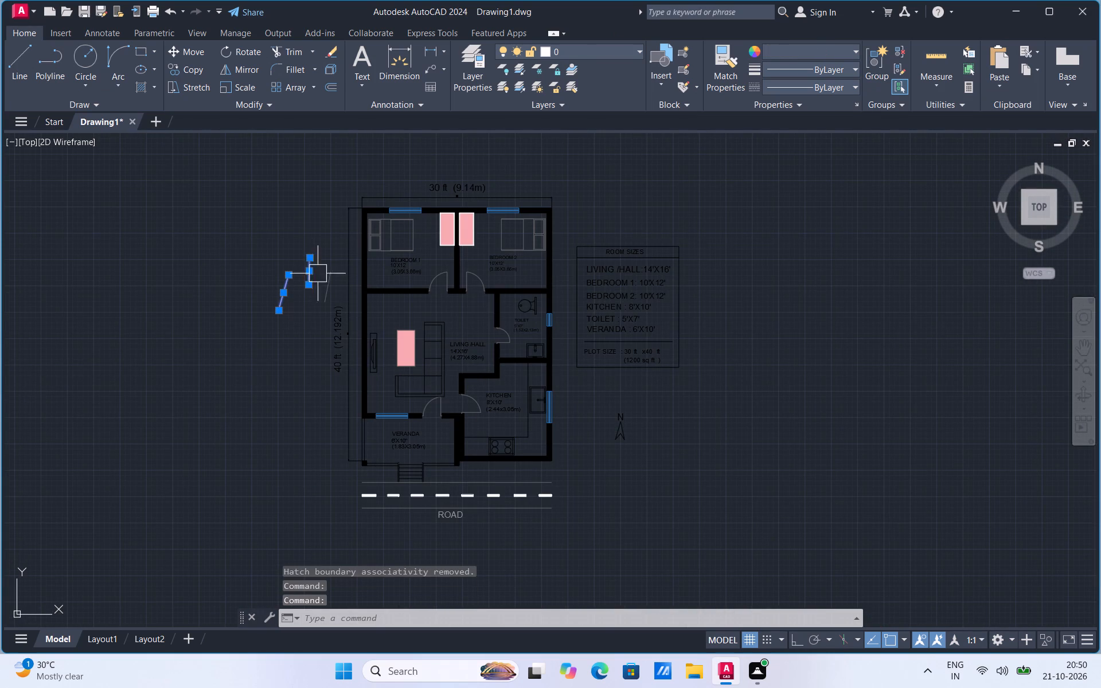
pyautogui.click(326, 281)
pyautogui.press('Delete')
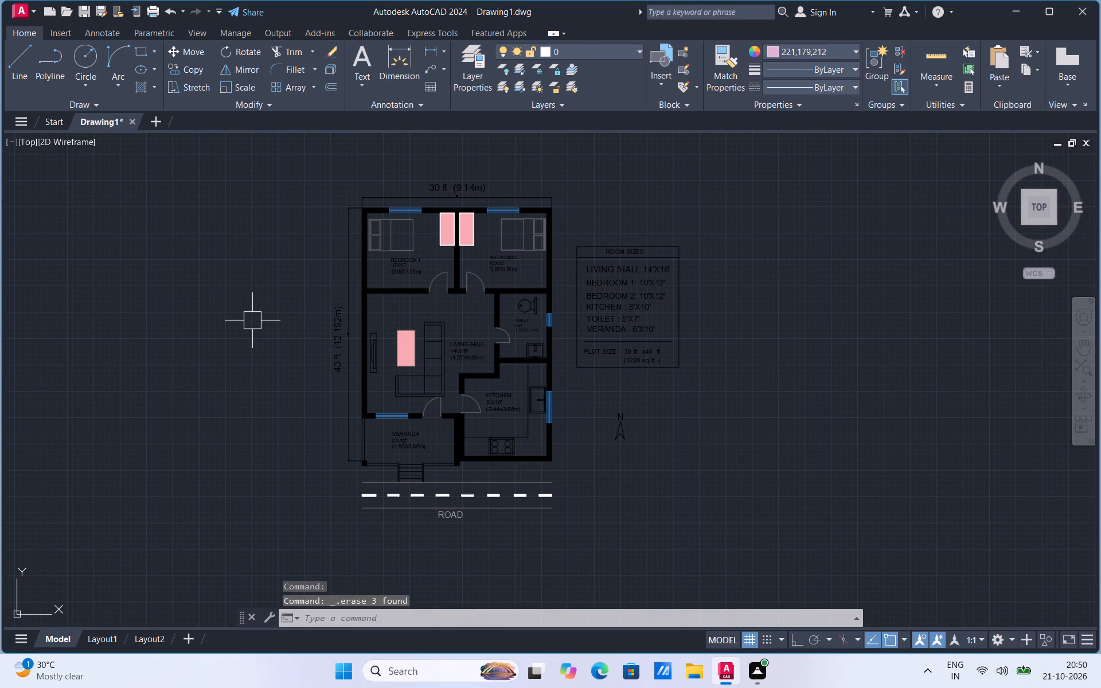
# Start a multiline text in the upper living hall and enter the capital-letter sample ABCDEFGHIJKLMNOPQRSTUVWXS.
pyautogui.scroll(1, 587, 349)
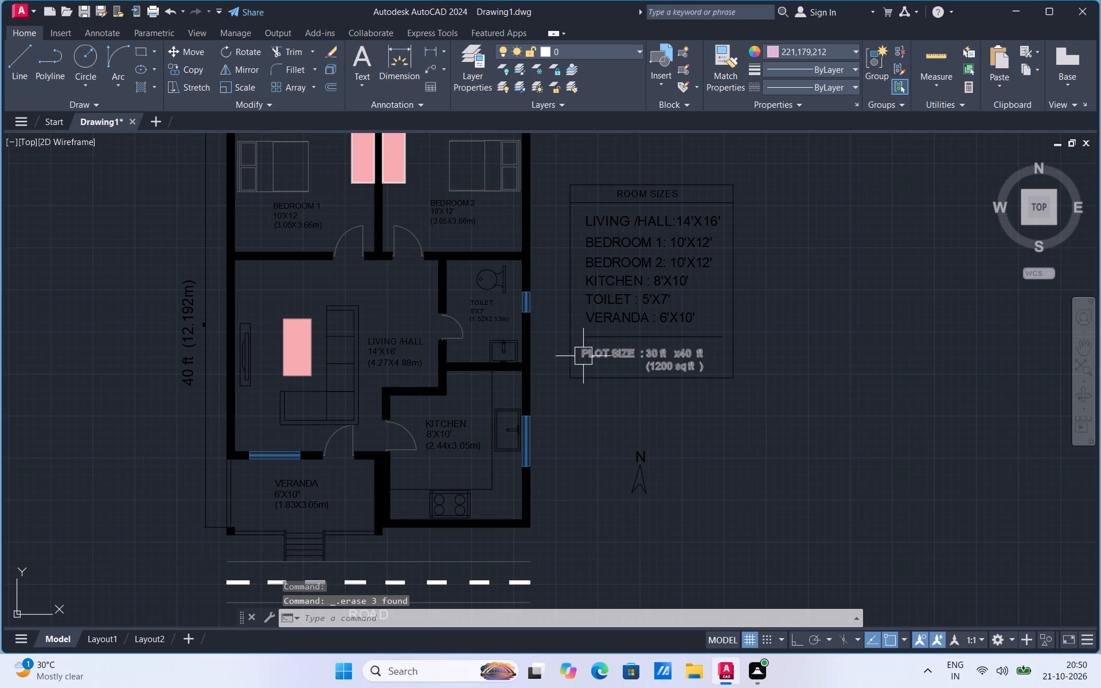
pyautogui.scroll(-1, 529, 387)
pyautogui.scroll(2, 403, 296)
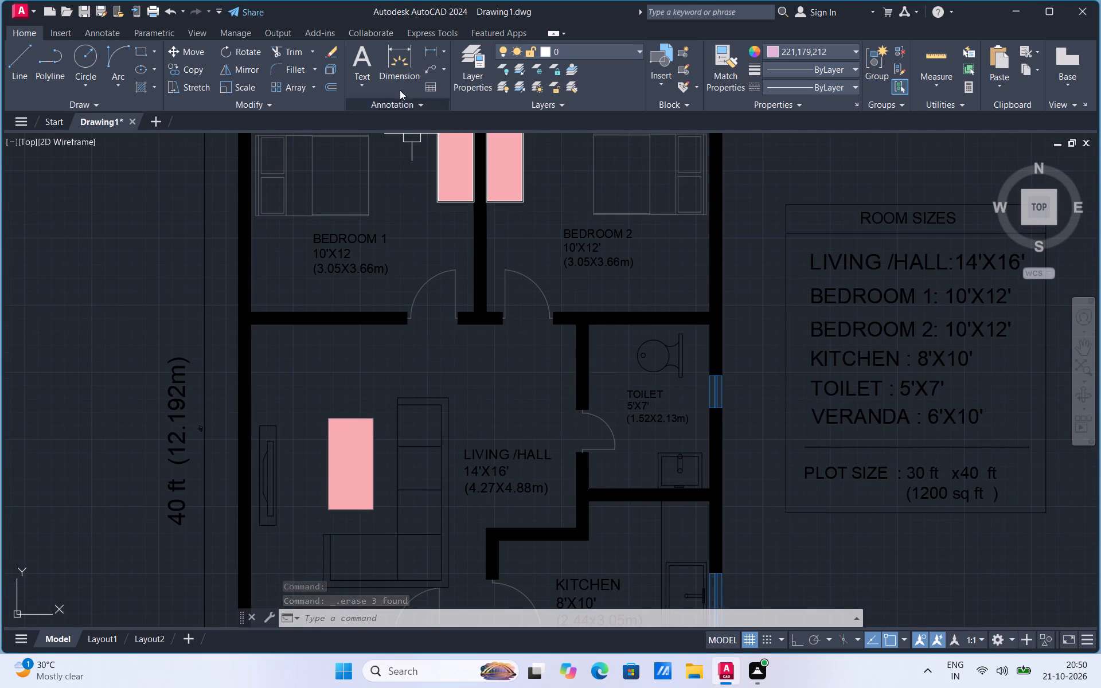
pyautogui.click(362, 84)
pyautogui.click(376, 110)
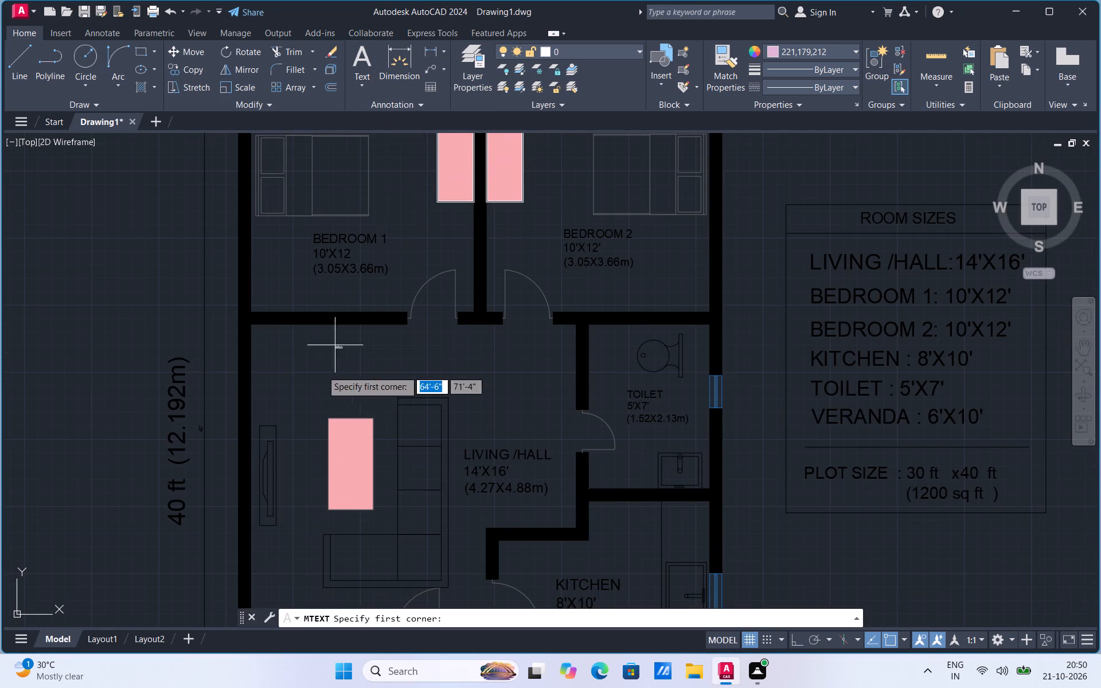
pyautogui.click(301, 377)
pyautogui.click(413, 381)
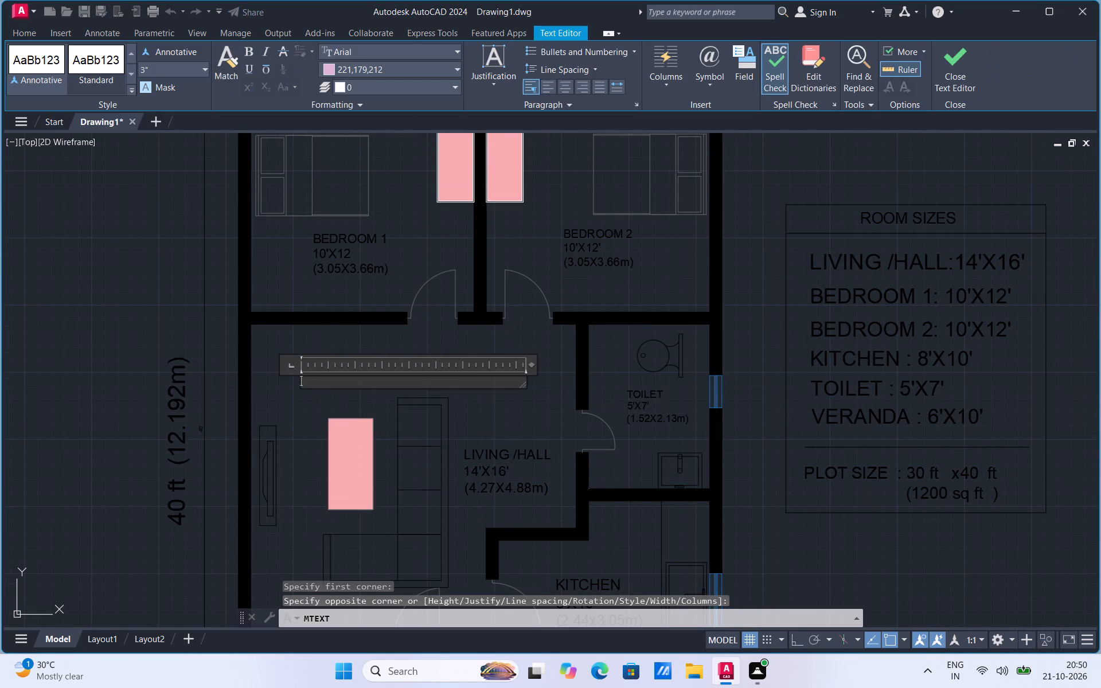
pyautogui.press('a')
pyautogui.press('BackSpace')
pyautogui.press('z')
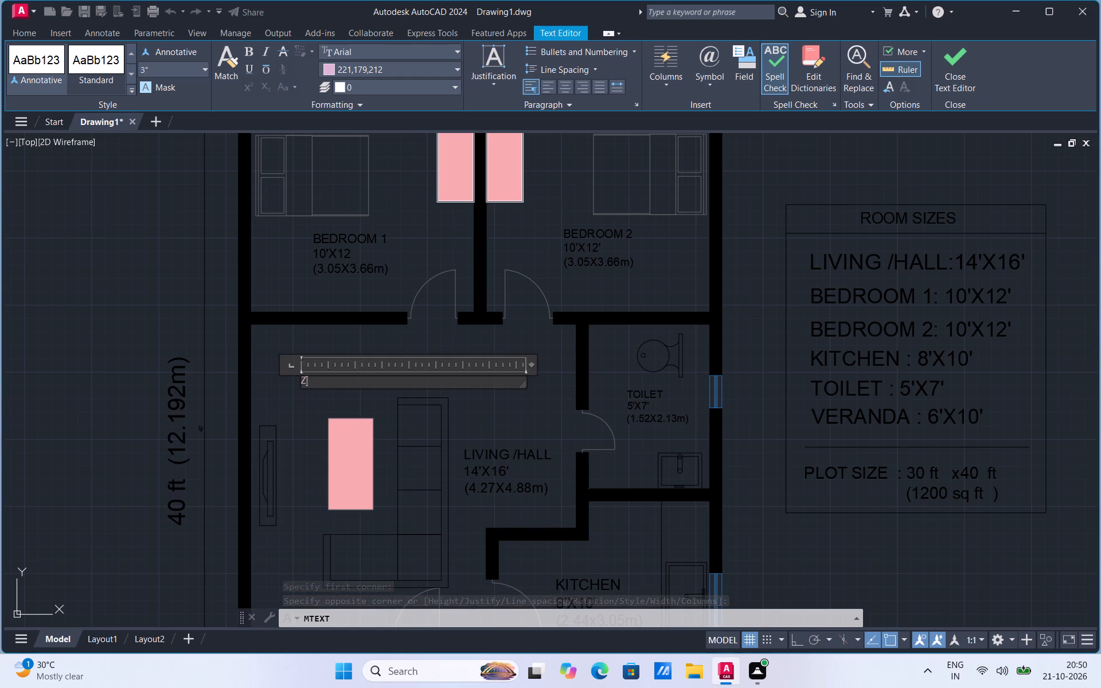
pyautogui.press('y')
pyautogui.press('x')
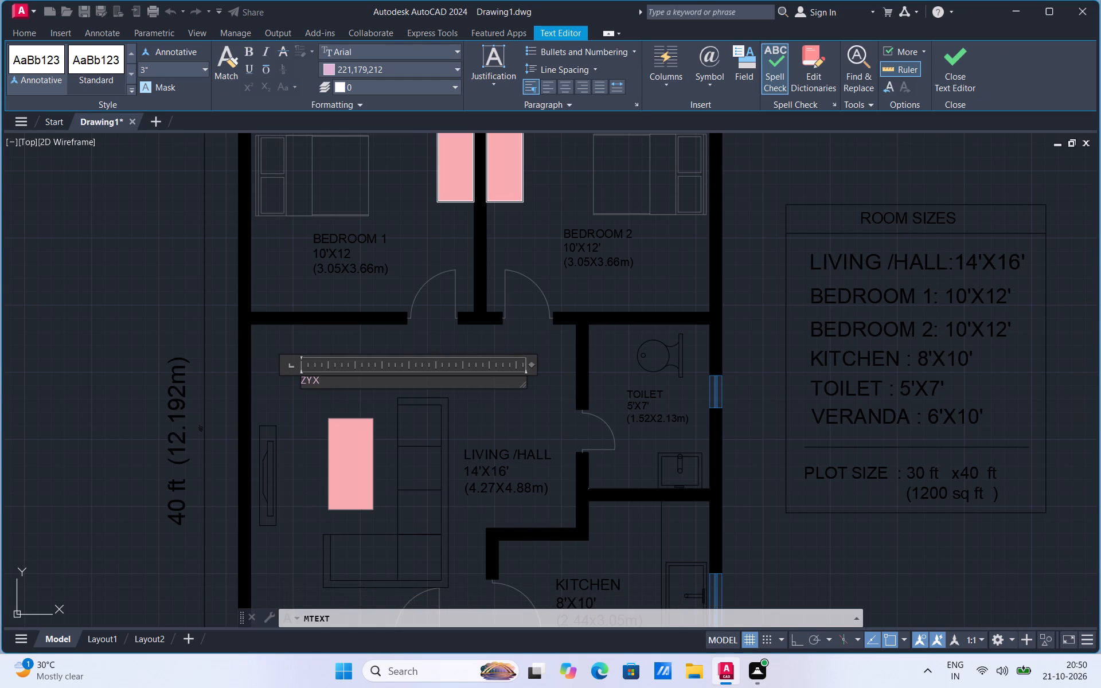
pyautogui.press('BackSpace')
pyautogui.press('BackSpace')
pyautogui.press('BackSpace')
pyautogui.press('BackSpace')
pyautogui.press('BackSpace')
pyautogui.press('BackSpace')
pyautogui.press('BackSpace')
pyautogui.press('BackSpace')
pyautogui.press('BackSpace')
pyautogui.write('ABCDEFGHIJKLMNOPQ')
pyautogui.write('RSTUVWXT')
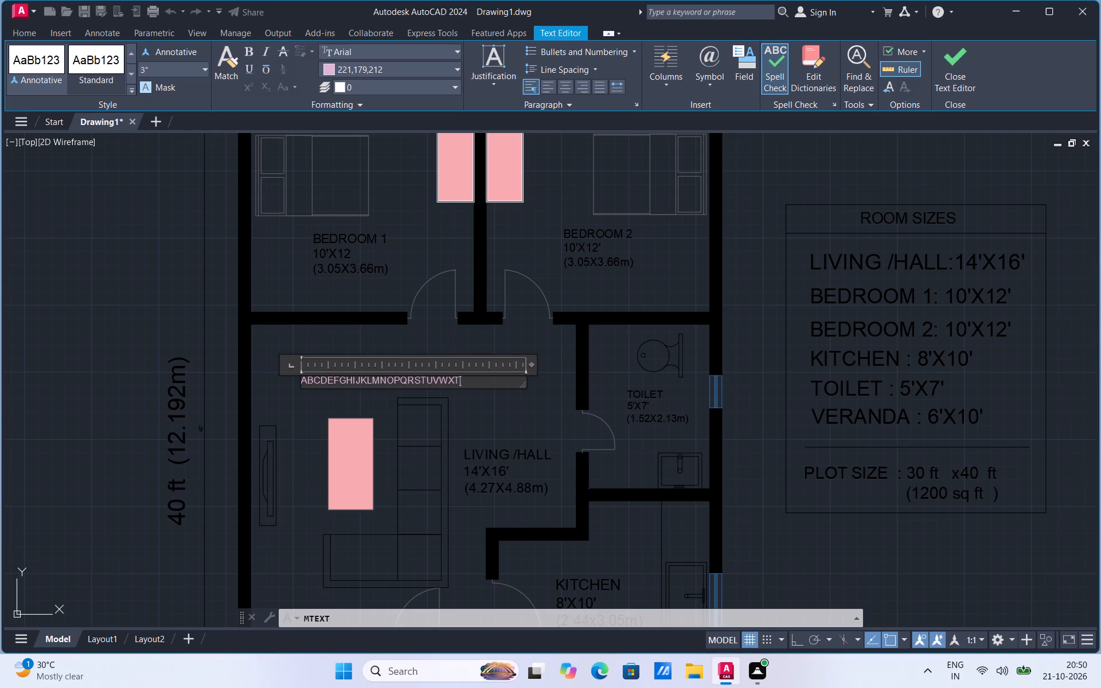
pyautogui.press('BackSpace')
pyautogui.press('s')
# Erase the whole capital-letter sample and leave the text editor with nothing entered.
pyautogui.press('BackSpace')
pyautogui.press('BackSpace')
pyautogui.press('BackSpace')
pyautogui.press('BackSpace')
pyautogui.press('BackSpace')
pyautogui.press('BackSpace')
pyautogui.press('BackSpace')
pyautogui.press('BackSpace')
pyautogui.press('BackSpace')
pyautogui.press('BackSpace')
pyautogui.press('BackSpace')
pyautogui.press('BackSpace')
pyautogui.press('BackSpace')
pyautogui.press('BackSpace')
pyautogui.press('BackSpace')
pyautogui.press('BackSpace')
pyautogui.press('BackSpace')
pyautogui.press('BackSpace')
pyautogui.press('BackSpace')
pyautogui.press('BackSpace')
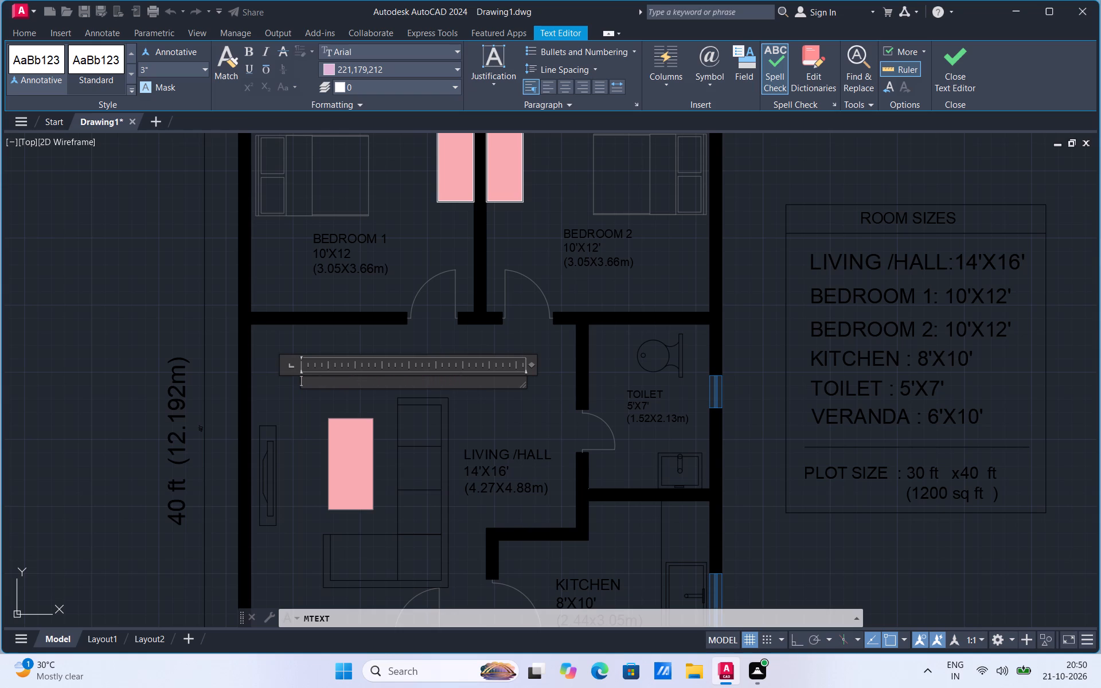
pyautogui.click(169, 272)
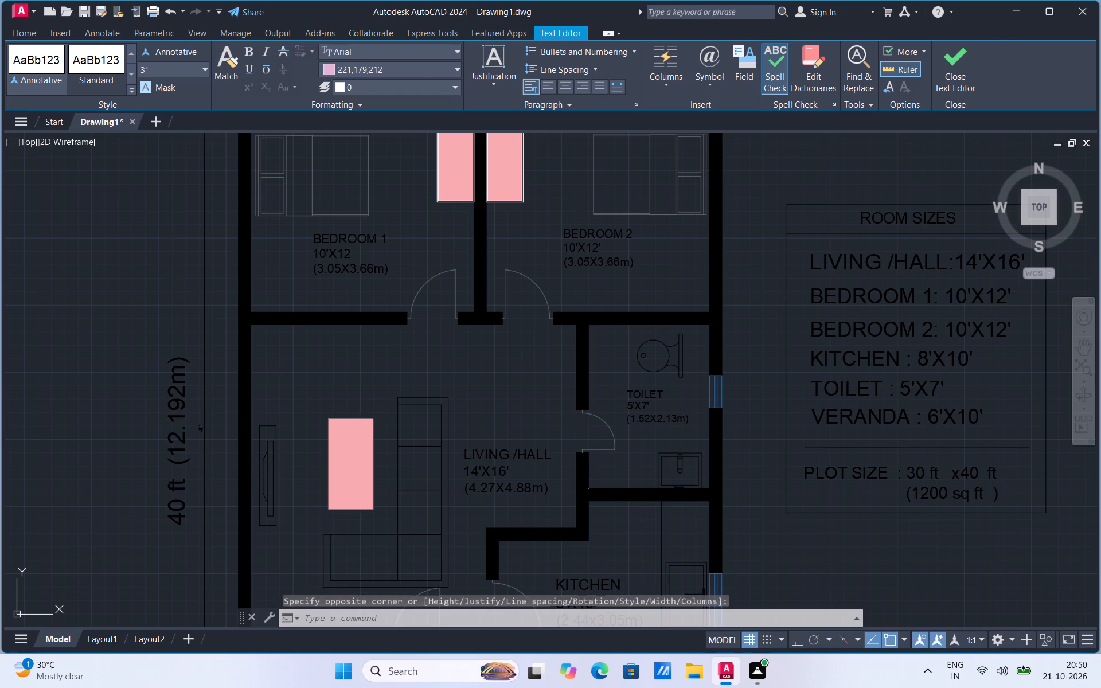
# Set the current colour to black 0,0,0.
pyautogui.click(774, 49)
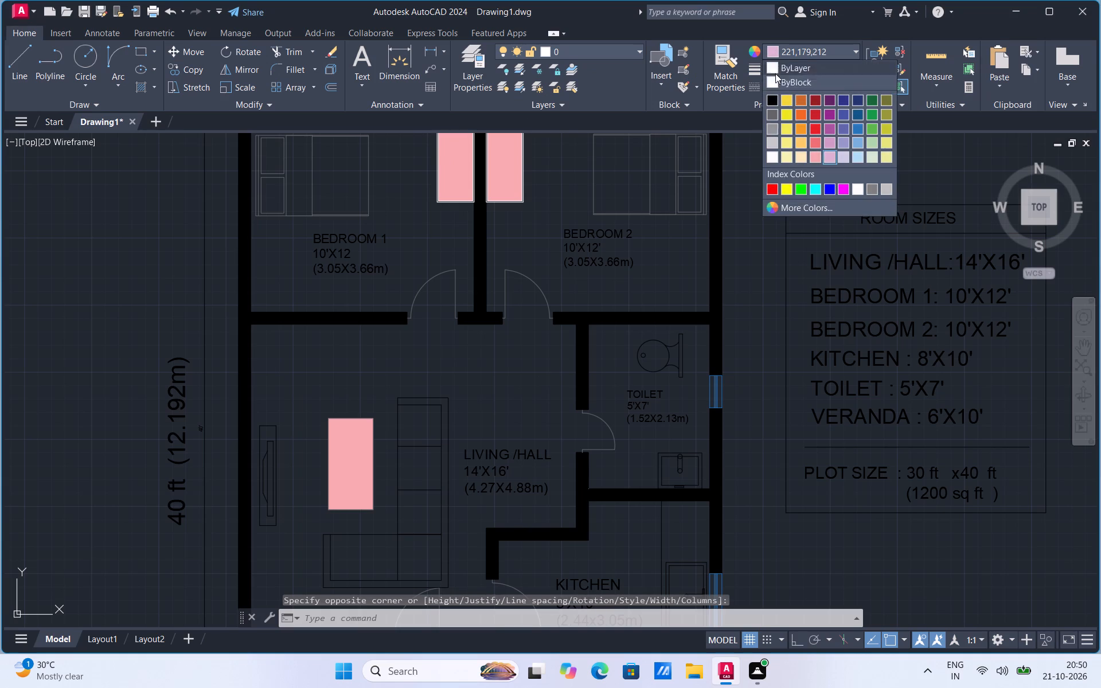
pyautogui.click(773, 96)
pyautogui.click(18, 71)
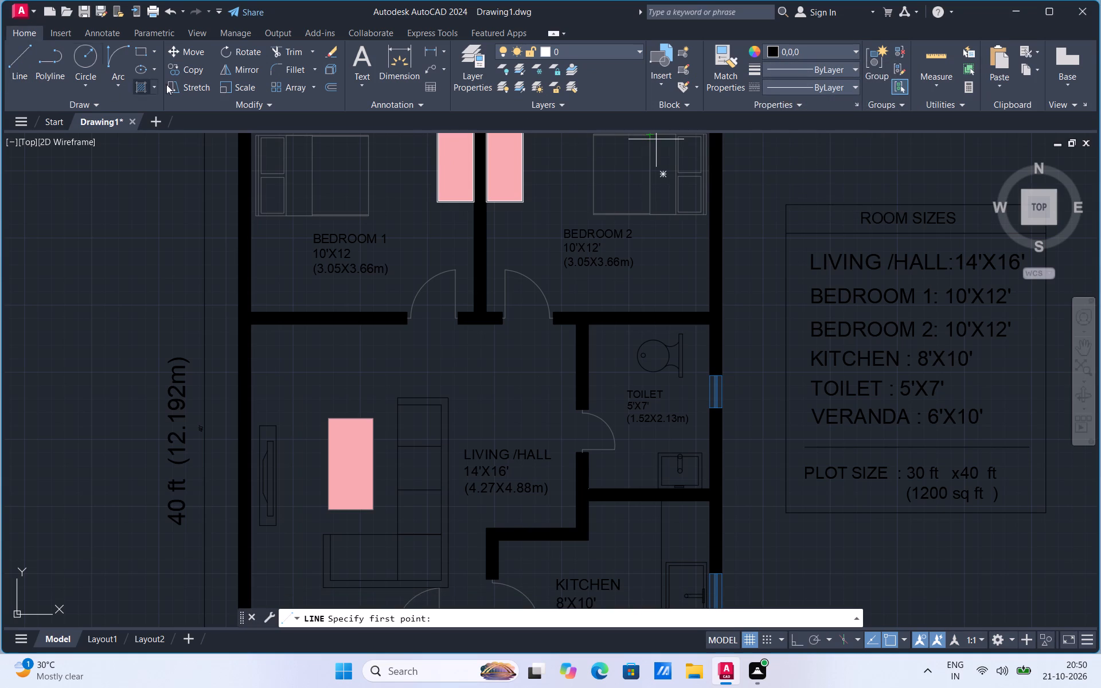
# Place a small multiline text above the living hall's pink table and enter the lowercase alphabet a to z three times, separated by spaces.
pyautogui.click(365, 83)
pyautogui.click(359, 109)
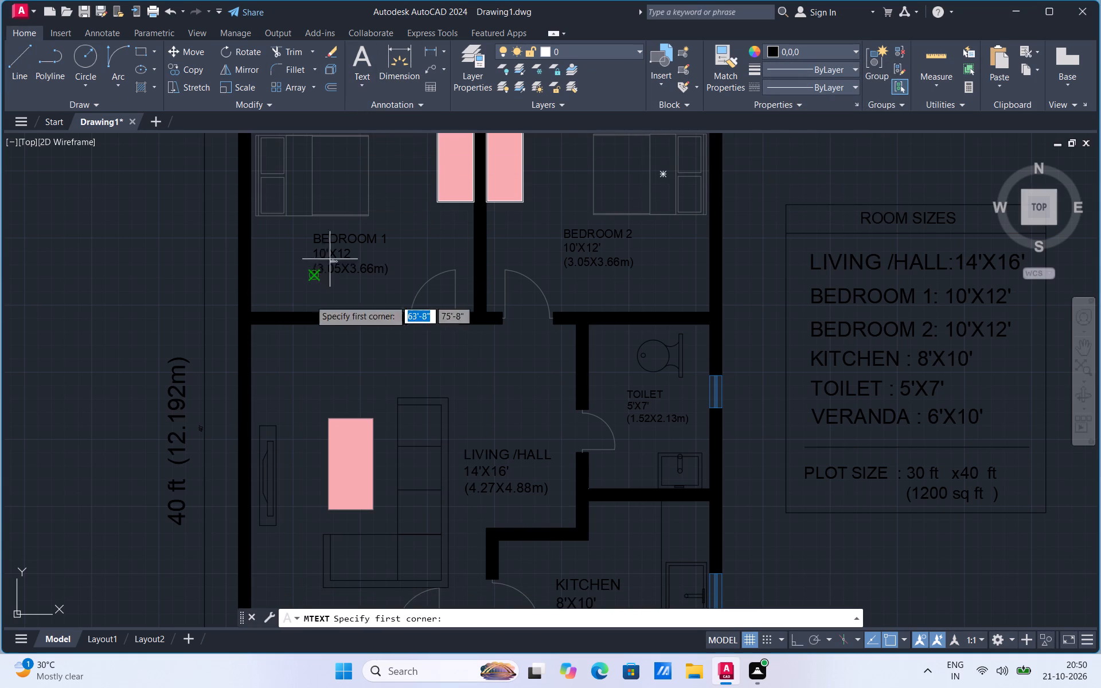
pyautogui.click(309, 356)
pyautogui.click(360, 367)
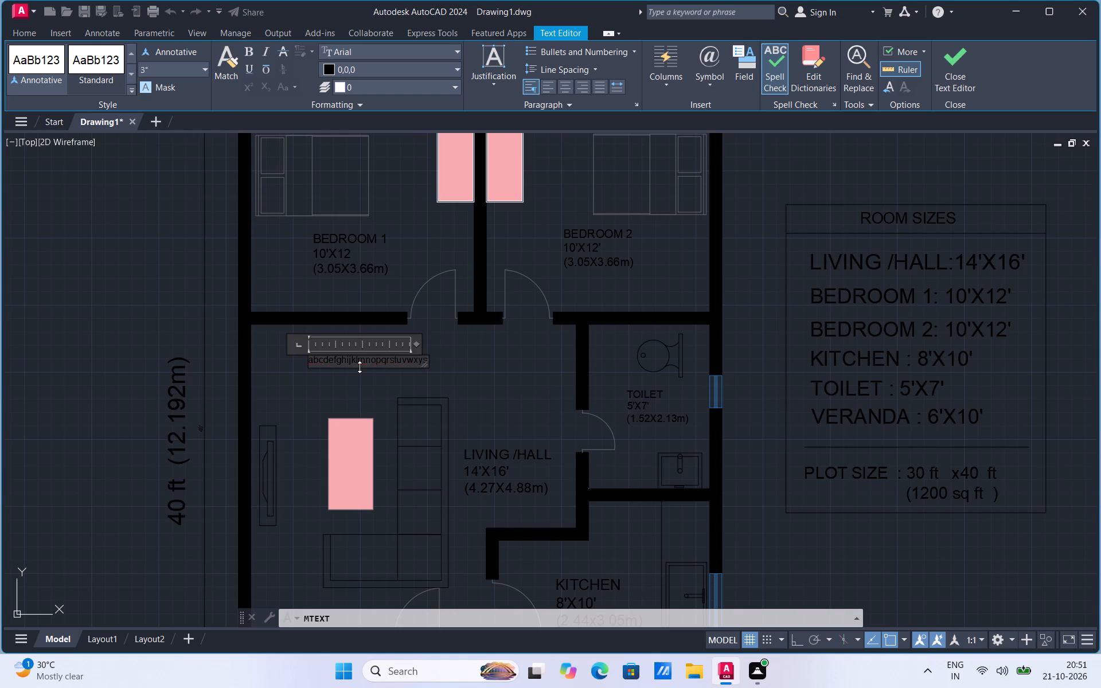
pyautogui.press('BackSpace')
pyautogui.write('z abcdefghijklmnopqrstuvwxys')
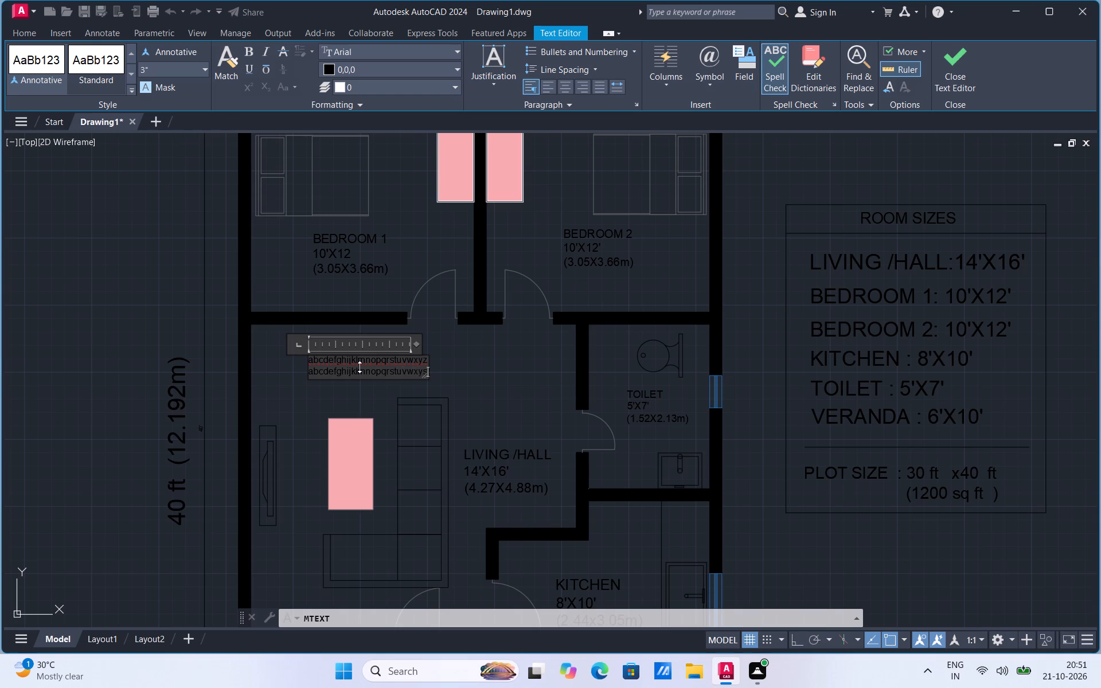
pyautogui.press('BackSpace')
pyautogui.press('z')
pyautogui.press('space')
pyautogui.write('abc')
pyautogui.write('defghijklmnopqrst')
pyautogui.write('uvwxy')
pyautogui.press('z')
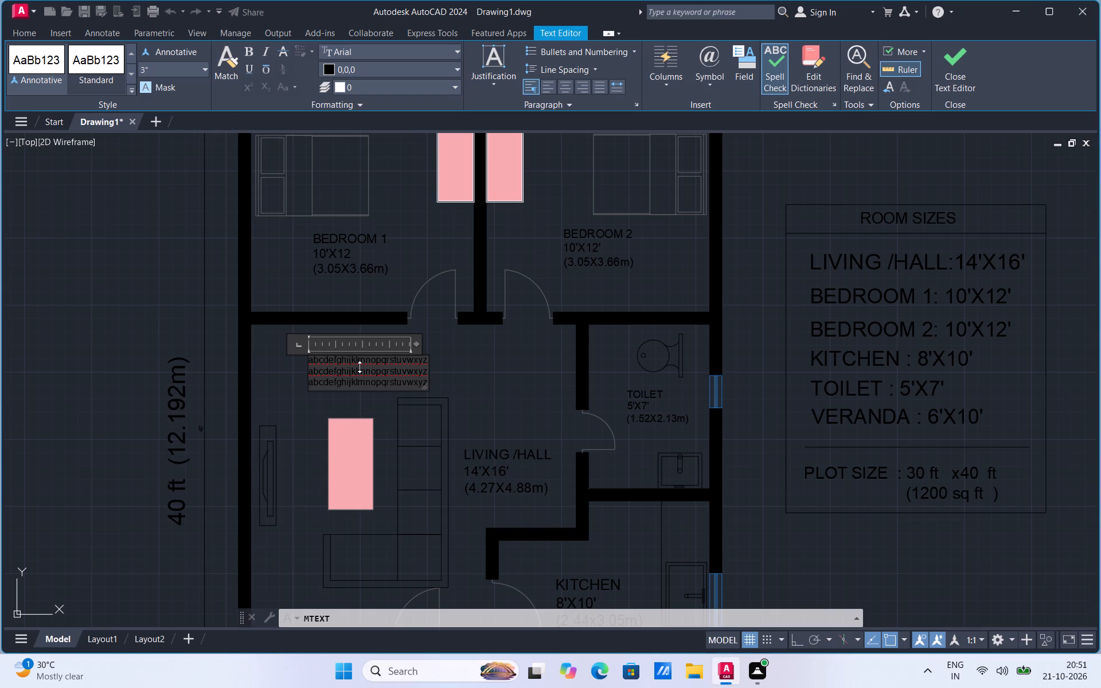
# Erase all three lowercase alphabets from the multiline text in the living hall, keeping the text editor open.
pyautogui.press('BackSpace')
pyautogui.press('BackSpace')
pyautogui.press('BackSpace')
pyautogui.press('BackSpace')
pyautogui.press('BackSpace')
pyautogui.press('BackSpace')
pyautogui.press('BackSpace')
pyautogui.press('BackSpace')
pyautogui.press('BackSpace')
pyautogui.press('BackSpace')
pyautogui.press('BackSpace')
pyautogui.press('BackSpace')
pyautogui.press('BackSpace')
pyautogui.press('BackSpace')
pyautogui.press('BackSpace')
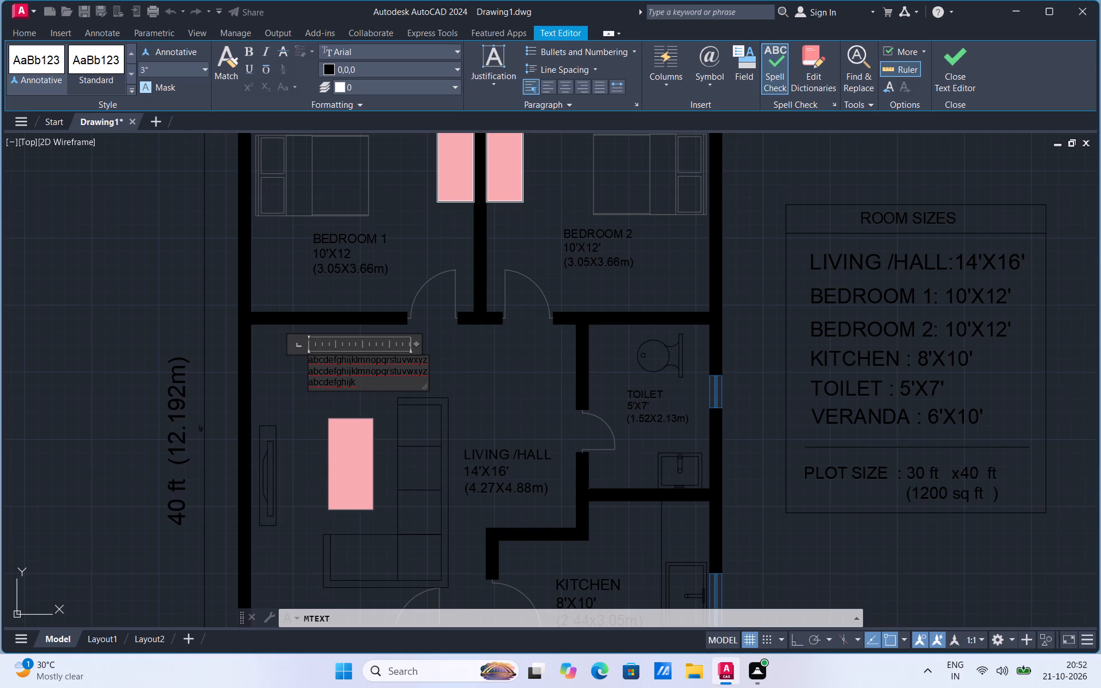
pyautogui.press('BackSpace')
pyautogui.press('BackSpace')
pyautogui.press('BackSpace')
pyautogui.press('BackSpace')
pyautogui.press('BackSpace')
pyautogui.press('BackSpace')
pyautogui.press('BackSpace')
pyautogui.press('BackSpace')
pyautogui.press('BackSpace')
pyautogui.press('BackSpace')
pyautogui.press('BackSpace')
pyautogui.press('BackSpace')
pyautogui.press('BackSpace')
pyautogui.press('BackSpace')
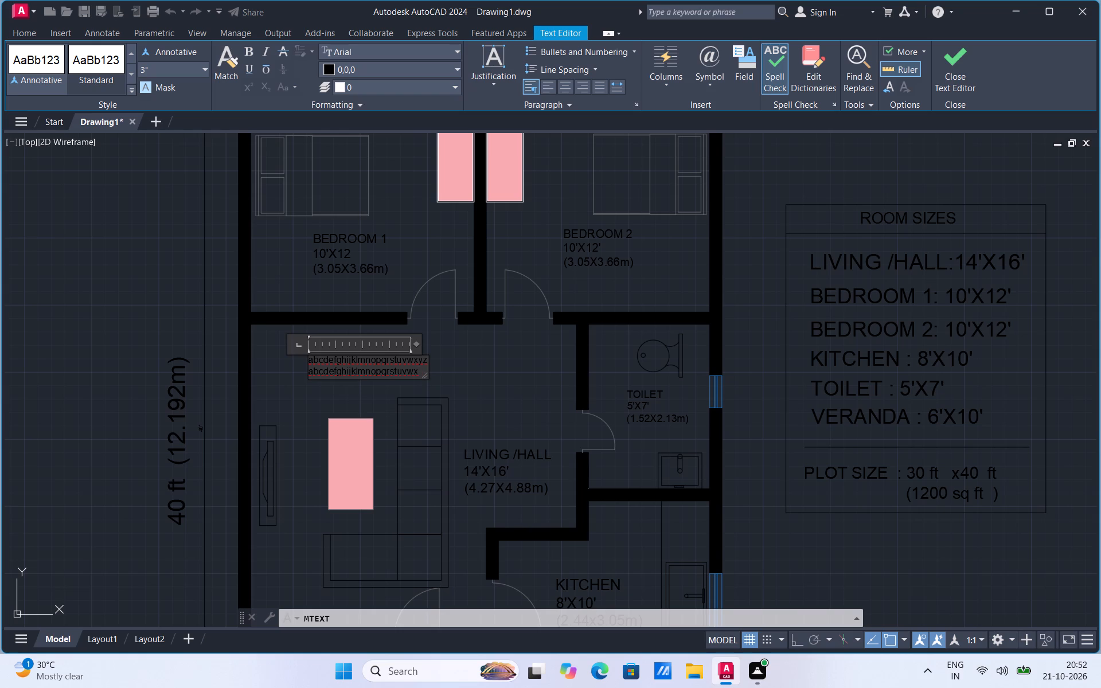
pyautogui.press('BackSpace')
pyautogui.press('BackSpace')
pyautogui.press('BackSpace')
pyautogui.press('BackSpace')
pyautogui.press('BackSpace')
pyautogui.press('BackSpace')
pyautogui.press('BackSpace')
pyautogui.press('BackSpace')
pyautogui.press('BackSpace')
pyautogui.press('BackSpace')
pyautogui.press('BackSpace')
pyautogui.press('BackSpace')
pyautogui.press('BackSpace')
pyautogui.press('BackSpace')
pyautogui.press('BackSpace')
pyautogui.press('BackSpace')
pyautogui.press('BackSpace')
pyautogui.press('BackSpace')
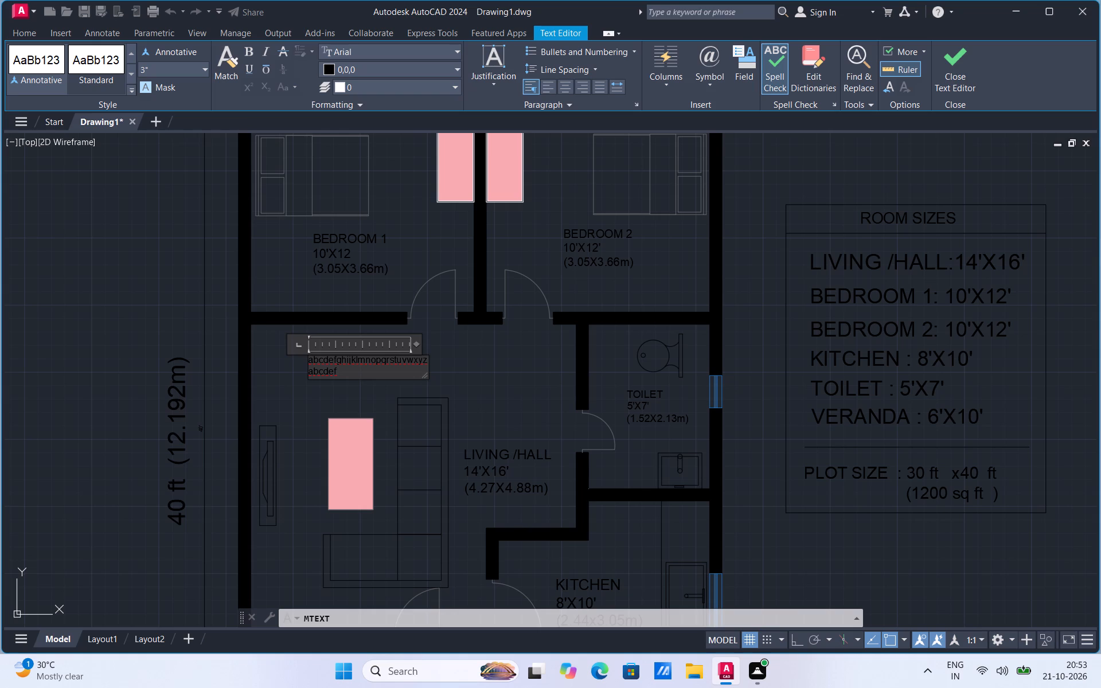
pyautogui.press('BackSpace')
pyautogui.press('BackSpace')
pyautogui.press('BackSpace')
pyautogui.press('BackSpace')
pyautogui.press('BackSpace')
pyautogui.press('BackSpace')
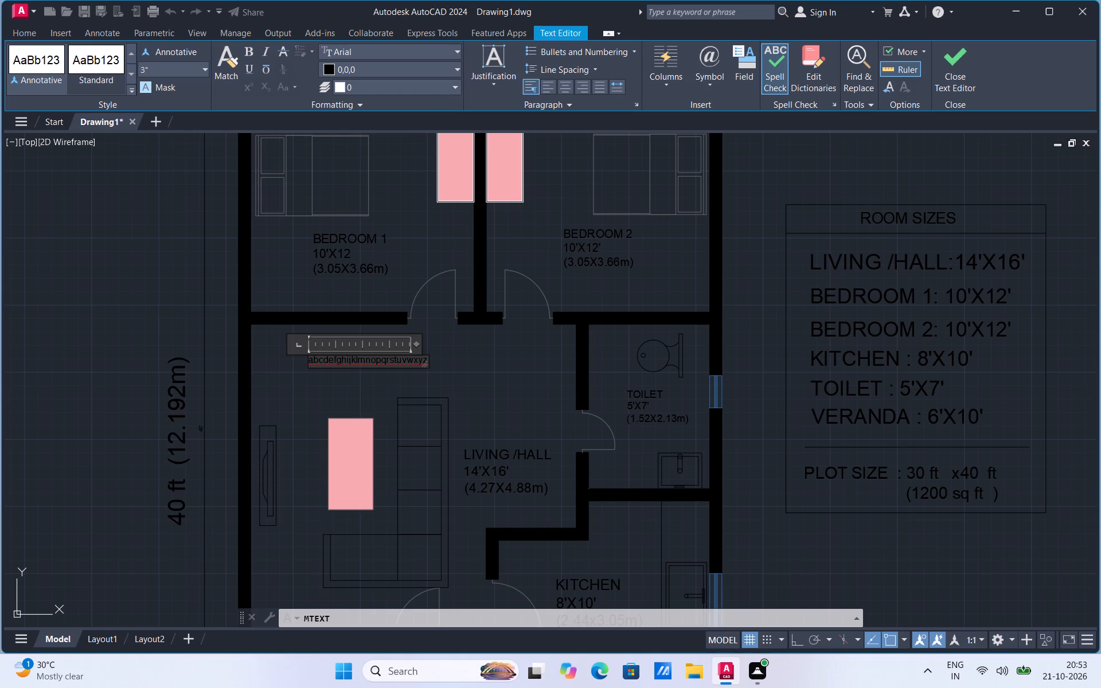
pyautogui.press('BackSpace')
pyautogui.press('BackSpace')
pyautogui.press('BackSpace')
pyautogui.press('BackSpace')
pyautogui.press('BackSpace')
pyautogui.press('BackSpace')
pyautogui.press('BackSpace')
pyautogui.press('BackSpace')
pyautogui.press('BackSpace')
pyautogui.press('BackSpace')
pyautogui.press('BackSpace')
pyautogui.press('BackSpace')
pyautogui.press('BackSpace')
pyautogui.press('BackSpace')
pyautogui.press('BackSpace')
pyautogui.press('BackSpace')
pyautogui.press('BackSpace')
pyautogui.press('BackSpace')
pyautogui.press('BackSpace')
pyautogui.press('BackSpace')
pyautogui.press('BackSpace')
pyautogui.press('BackSpace')
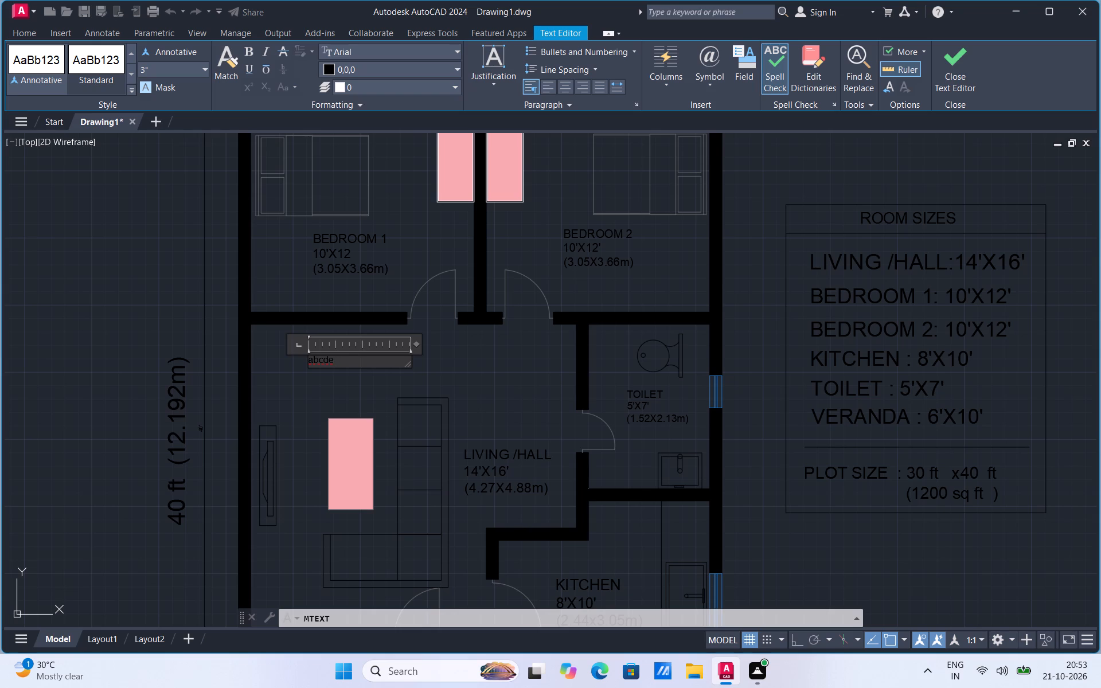
pyautogui.press('BackSpace')
pyautogui.press('BackSpace')
pyautogui.press('BackSpace')
pyautogui.press('BackSpace')
pyautogui.press('BackSpace')
# Enter the lowercase alphabet a to z twice without a gap, followed by a space and a third a to z.
pyautogui.write('ab')
pyautogui.write('cdefghijklmnopqrstuv')
pyautogui.write('wxy')
pyautogui.write('zabcdefghijklmnopqrstuvwxy')
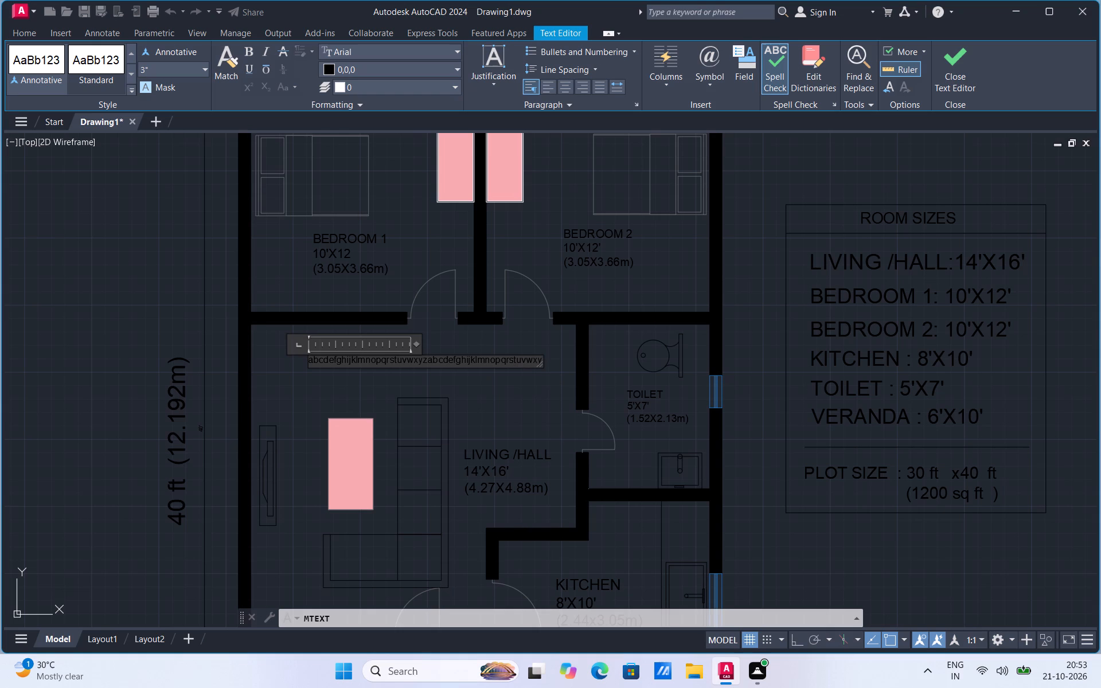
pyautogui.write('z a')
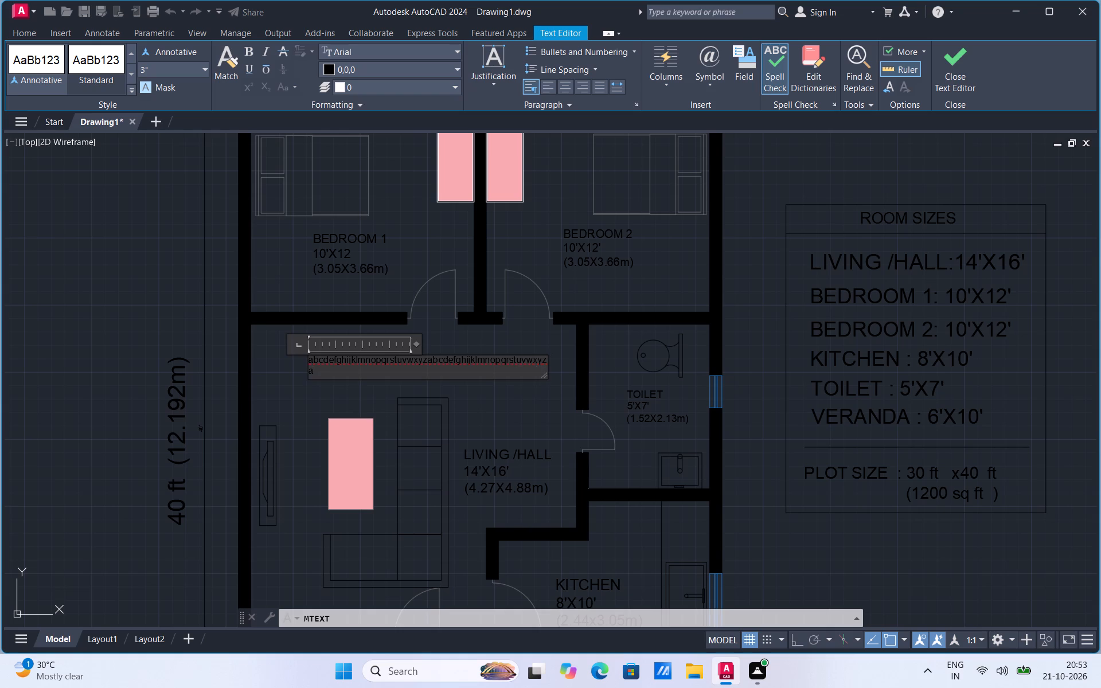
pyautogui.write('bcdefghijklmnopqrstuvwxyz')
# Erase all the lowercase alphabet text from the living hall's multiline text and close the empty text editor.
pyautogui.press('BackSpace')
pyautogui.press('BackSpace')
pyautogui.press('BackSpace')
pyautogui.press('BackSpace')
pyautogui.press('BackSpace')
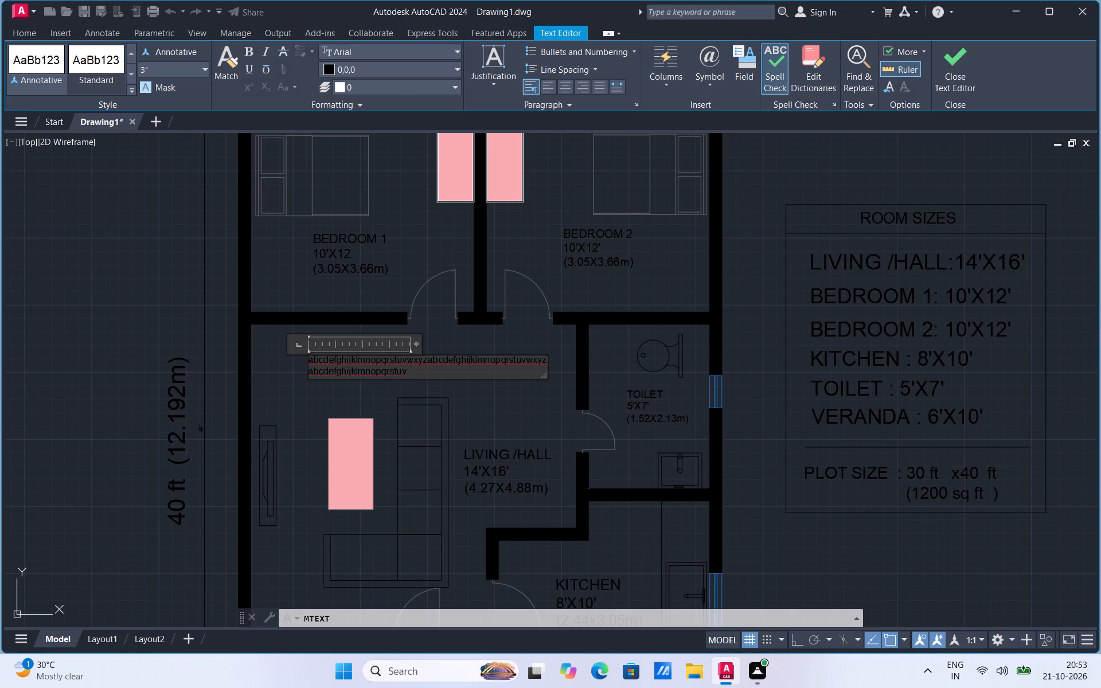
pyautogui.press('BackSpace')
pyautogui.press('BackSpace')
pyautogui.press('BackSpace')
pyautogui.press('BackSpace')
pyautogui.press('BackSpace')
pyautogui.press('BackSpace')
pyautogui.press('BackSpace')
pyautogui.press('BackSpace')
pyautogui.press('BackSpace')
pyautogui.press('BackSpace')
pyautogui.press('BackSpace')
pyautogui.press('BackSpace')
pyautogui.press('BackSpace')
pyautogui.press('BackSpace')
pyautogui.press('BackSpace')
pyautogui.press('BackSpace')
pyautogui.press('BackSpace')
pyautogui.press('BackSpace')
pyautogui.press('BackSpace')
pyautogui.press('BackSpace')
pyautogui.press('BackSpace')
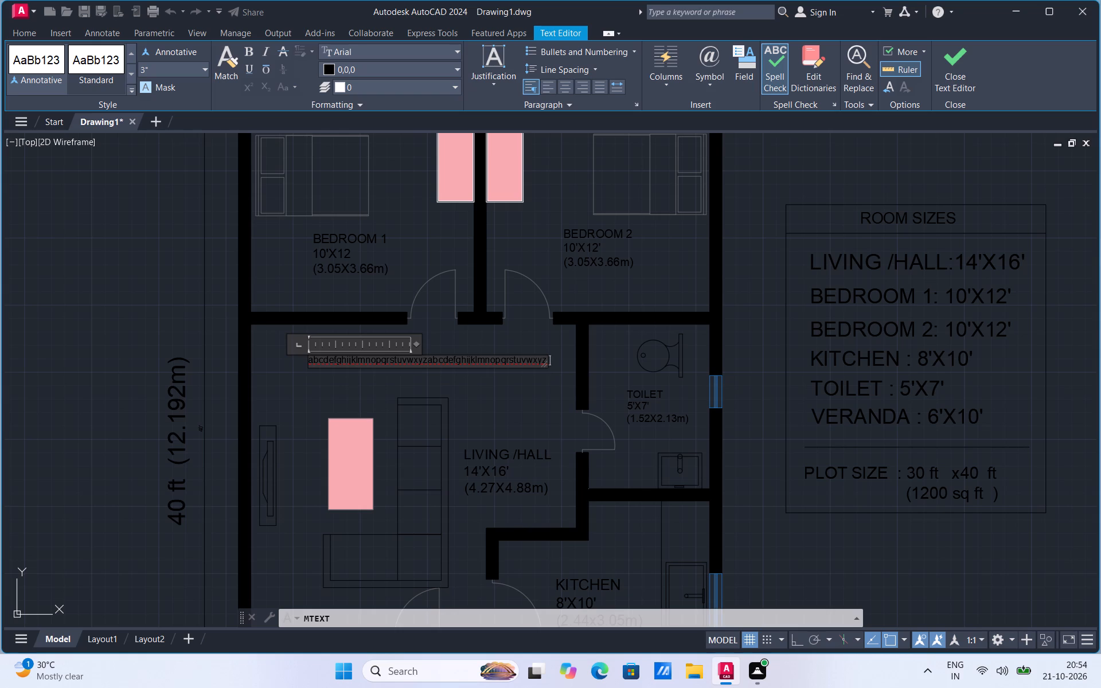
pyautogui.press('BackSpace')
pyautogui.press('BackSpace')
pyautogui.press('BackSpace')
pyautogui.press('BackSpace')
pyautogui.press('BackSpace')
pyautogui.press('BackSpace')
pyautogui.press('BackSpace')
pyautogui.press('BackSpace')
pyautogui.press('BackSpace')
pyautogui.press('BackSpace')
pyautogui.press('BackSpace')
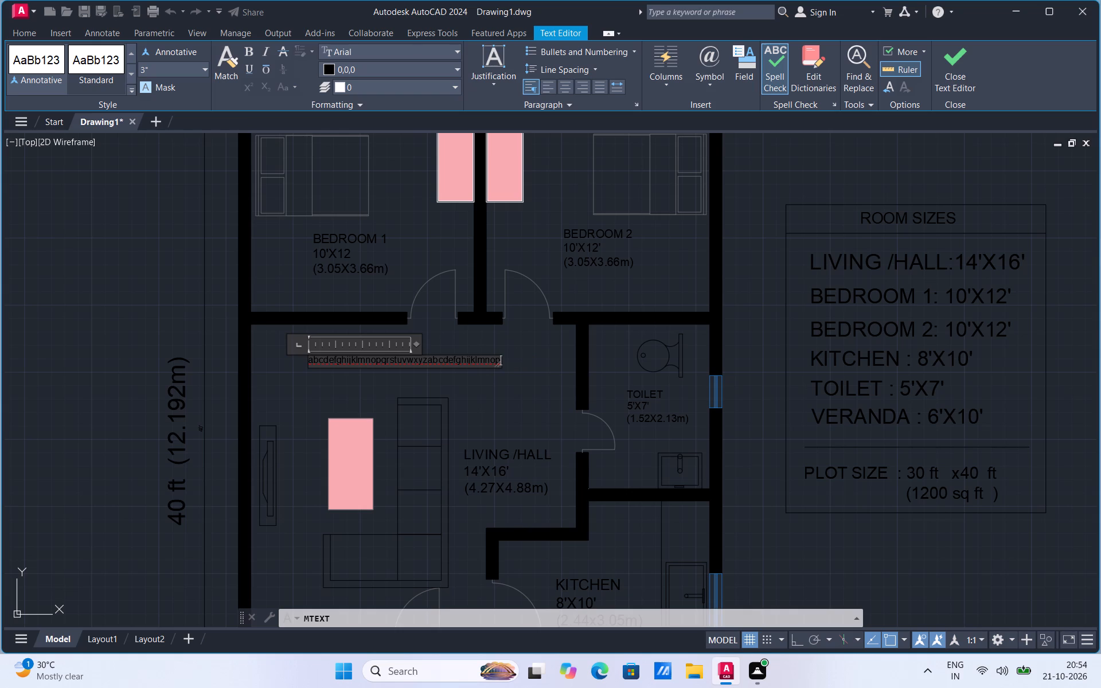
pyautogui.press('BackSpace')
pyautogui.press('BackSpace')
pyautogui.press('BackSpace')
pyautogui.press('BackSpace')
pyautogui.press('BackSpace')
pyautogui.press('BackSpace')
pyautogui.press('BackSpace')
pyautogui.press('BackSpace')
pyautogui.press('BackSpace')
pyautogui.press('BackSpace')
pyautogui.press('BackSpace')
pyautogui.press('BackSpace')
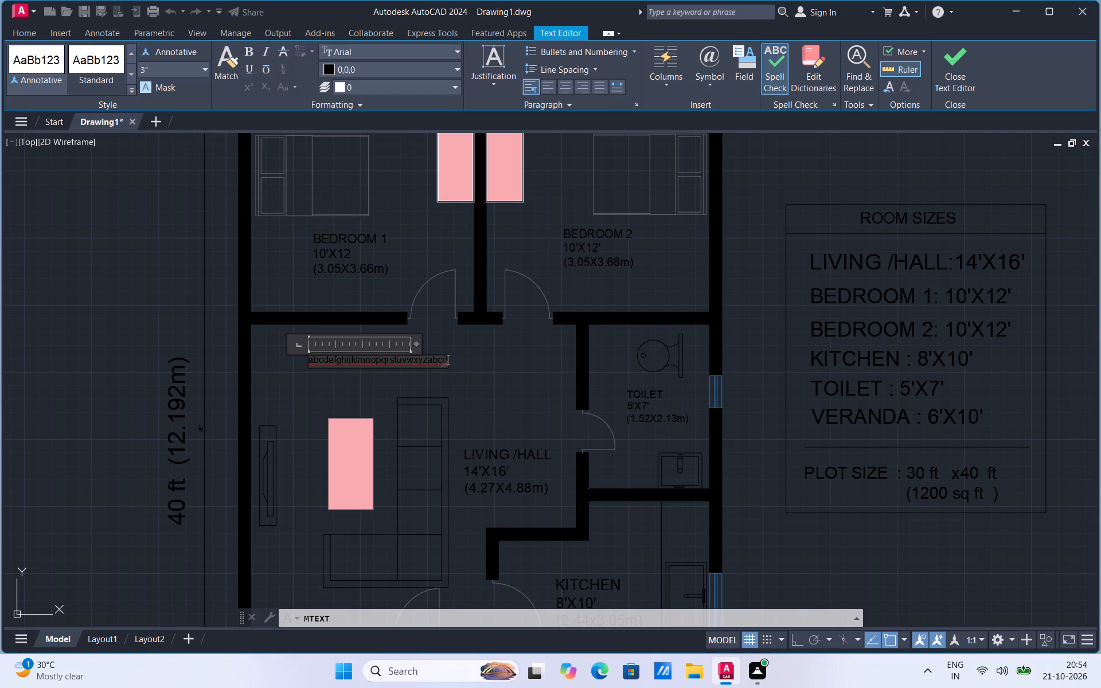
pyautogui.press('BackSpace')
pyautogui.press('BackSpace')
pyautogui.press('BackSpace')
pyautogui.press('BackSpace')
pyautogui.press('BackSpace')
pyautogui.press('BackSpace')
pyautogui.press('BackSpace')
pyautogui.press('BackSpace')
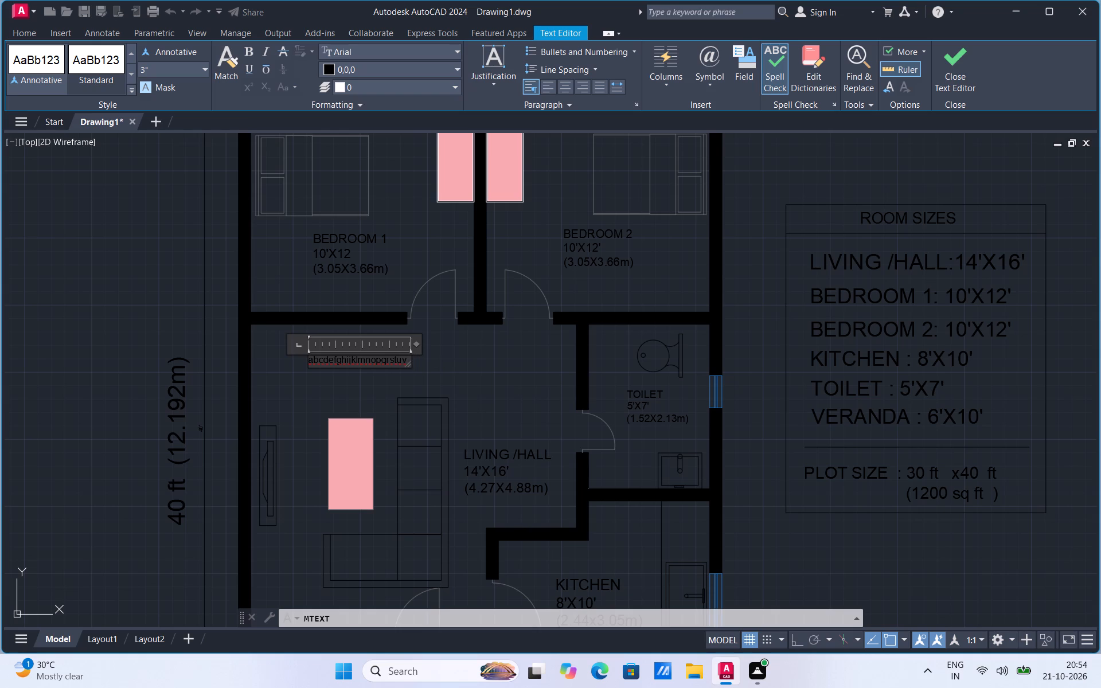
pyautogui.press('BackSpace')
pyautogui.press('BackSpace')
pyautogui.press('BackSpace')
pyautogui.press('BackSpace')
pyautogui.press('BackSpace')
pyautogui.press('BackSpace')
pyautogui.press('BackSpace')
pyautogui.press('BackSpace')
pyautogui.press('BackSpace')
pyautogui.press('BackSpace')
pyautogui.press('BackSpace')
pyautogui.press('BackSpace')
pyautogui.press('BackSpace')
pyautogui.press('BackSpace')
pyautogui.press('BackSpace')
pyautogui.press('BackSpace')
pyautogui.press('BackSpace')
pyautogui.press('BackSpace')
pyautogui.press('BackSpace')
pyautogui.press('BackSpace')
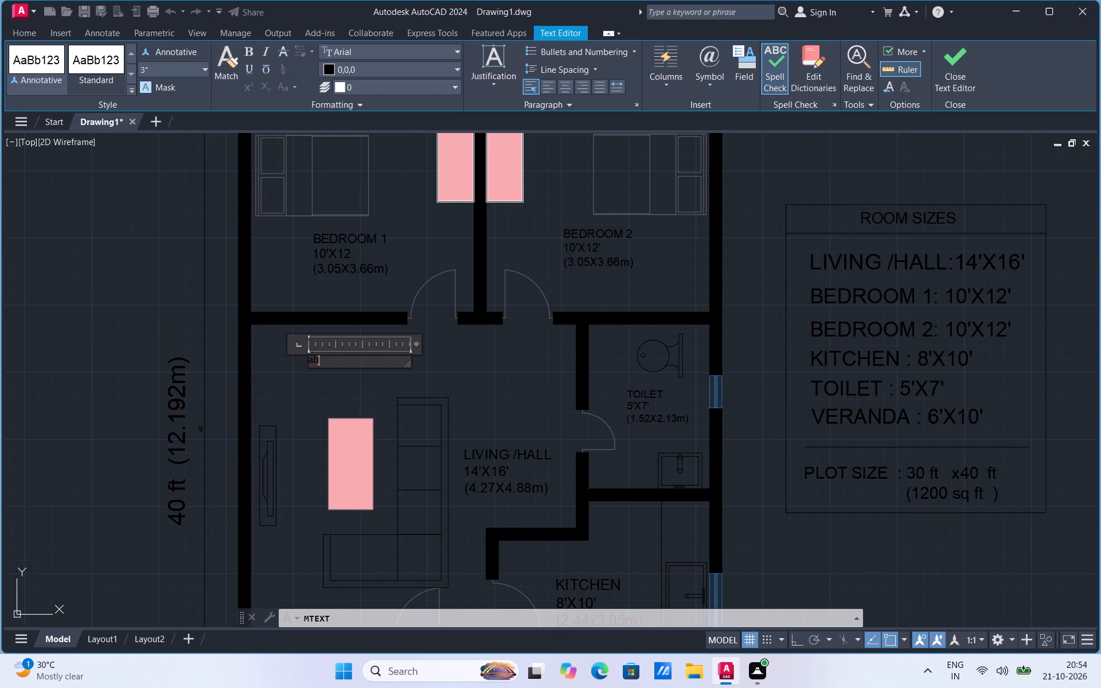
pyautogui.press('BackSpace')
pyautogui.press('BackSpace')
pyautogui.press('BackSpace')
pyautogui.click(464, 383)
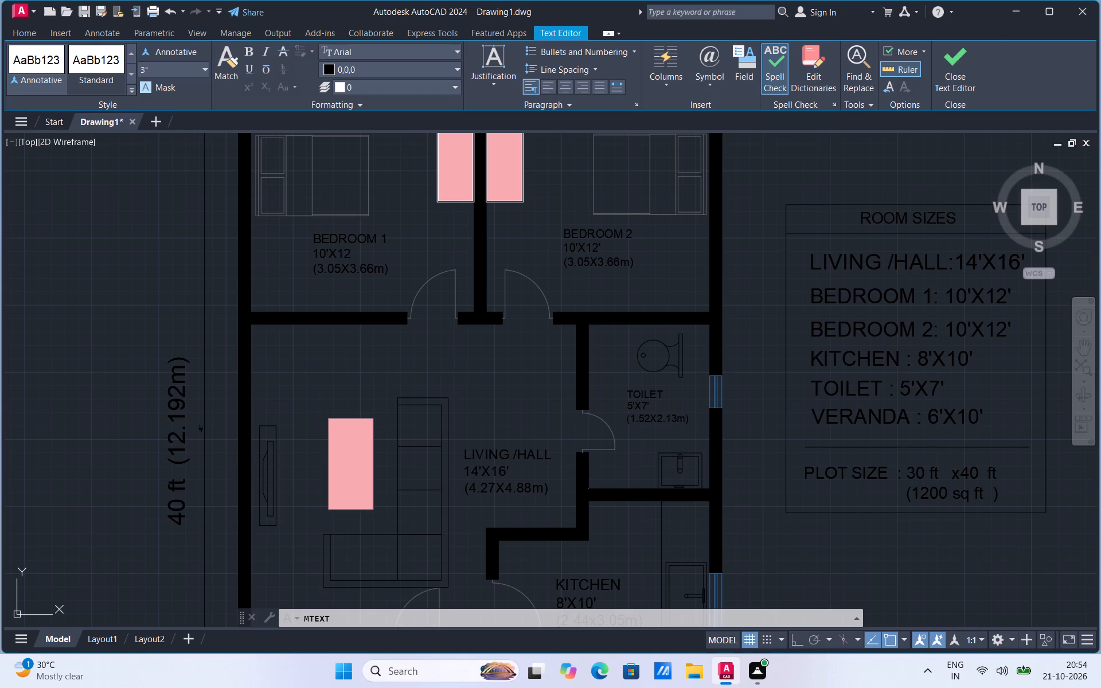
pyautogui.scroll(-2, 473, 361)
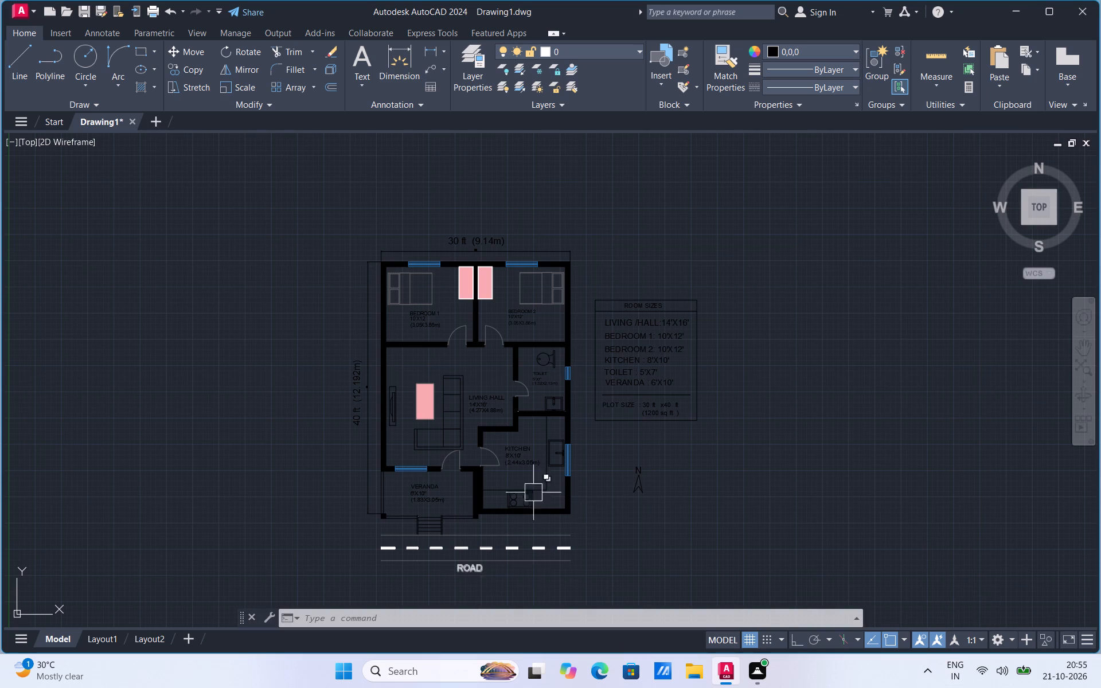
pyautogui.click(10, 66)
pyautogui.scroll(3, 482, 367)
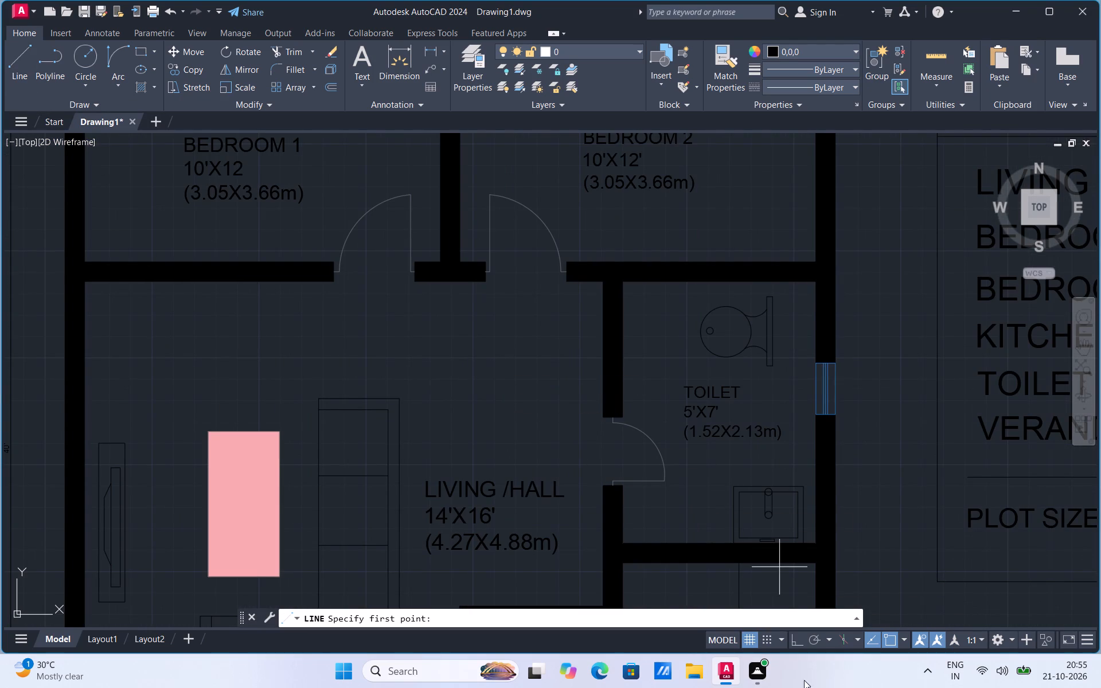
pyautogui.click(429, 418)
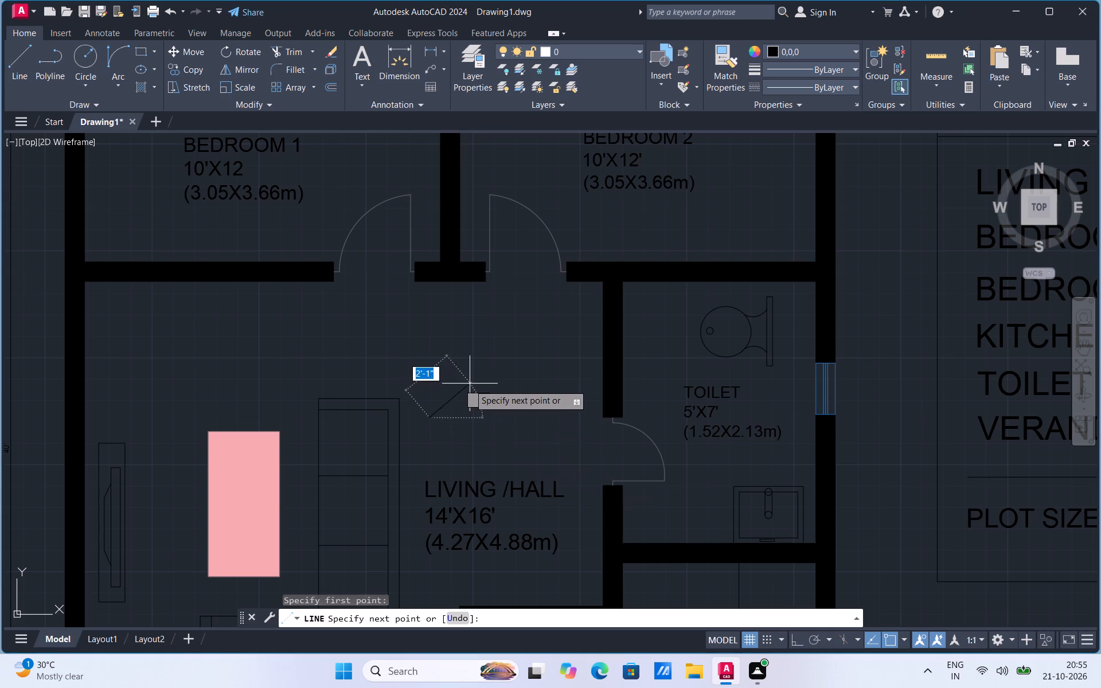
# Set the current colour to yellow 248,215,49.
pyautogui.click(776, 50)
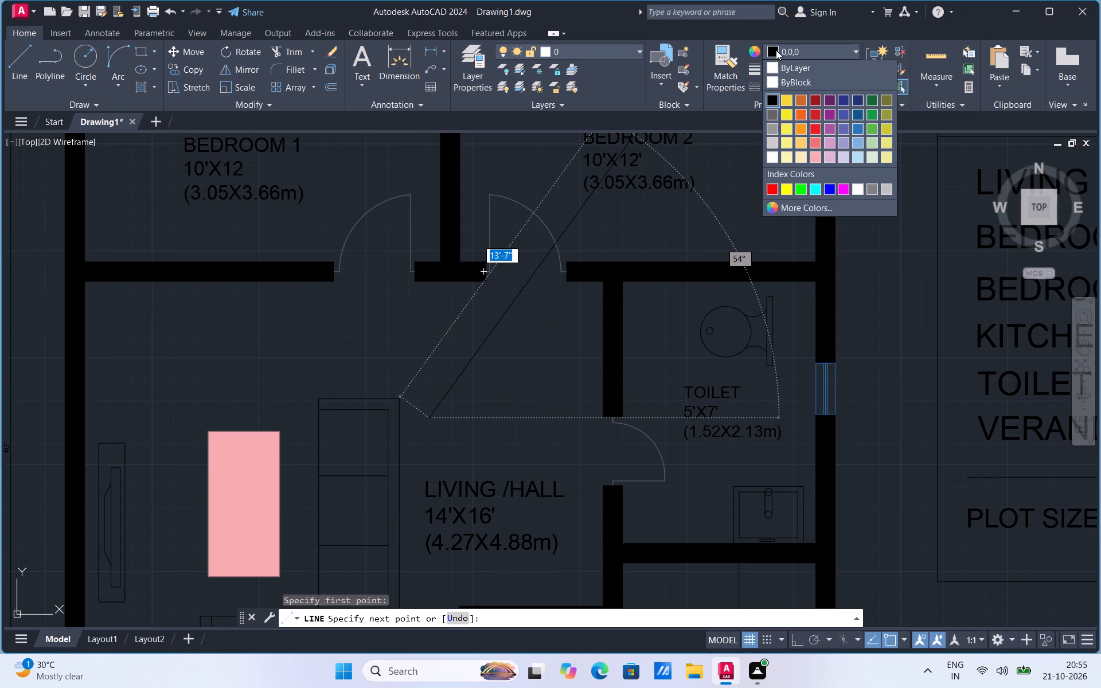
pyautogui.click(788, 98)
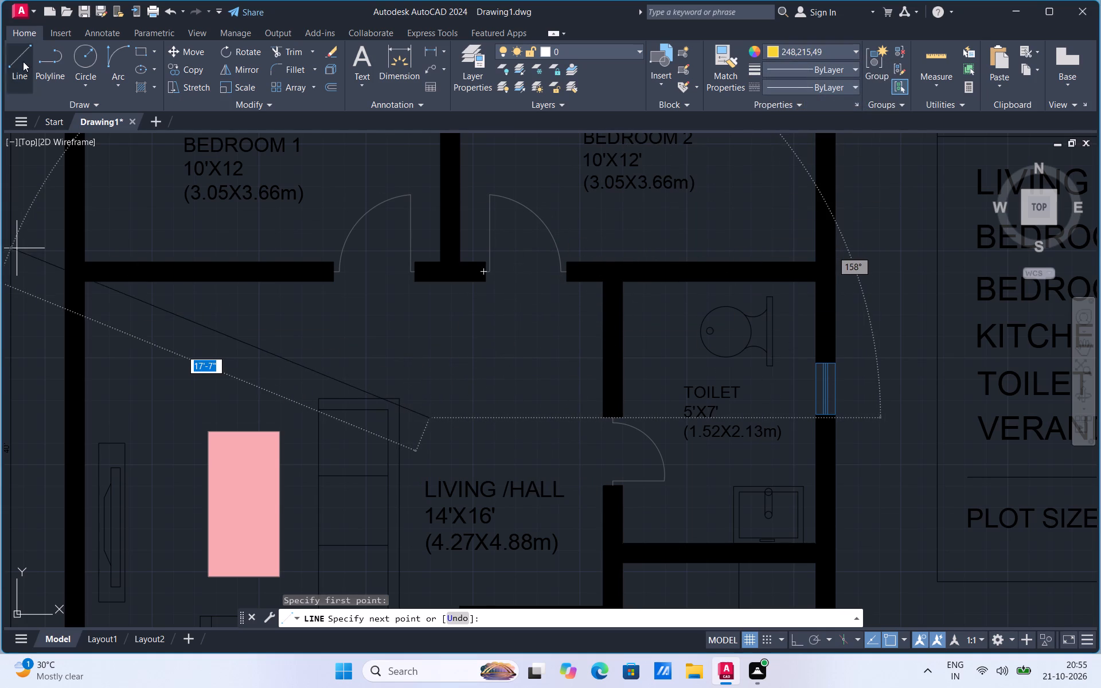
# Draw a short slanted yellow line in the empty area of the living hall above its room label.
pyautogui.click(12, 77)
pyautogui.click(444, 374)
pyautogui.click(466, 334)
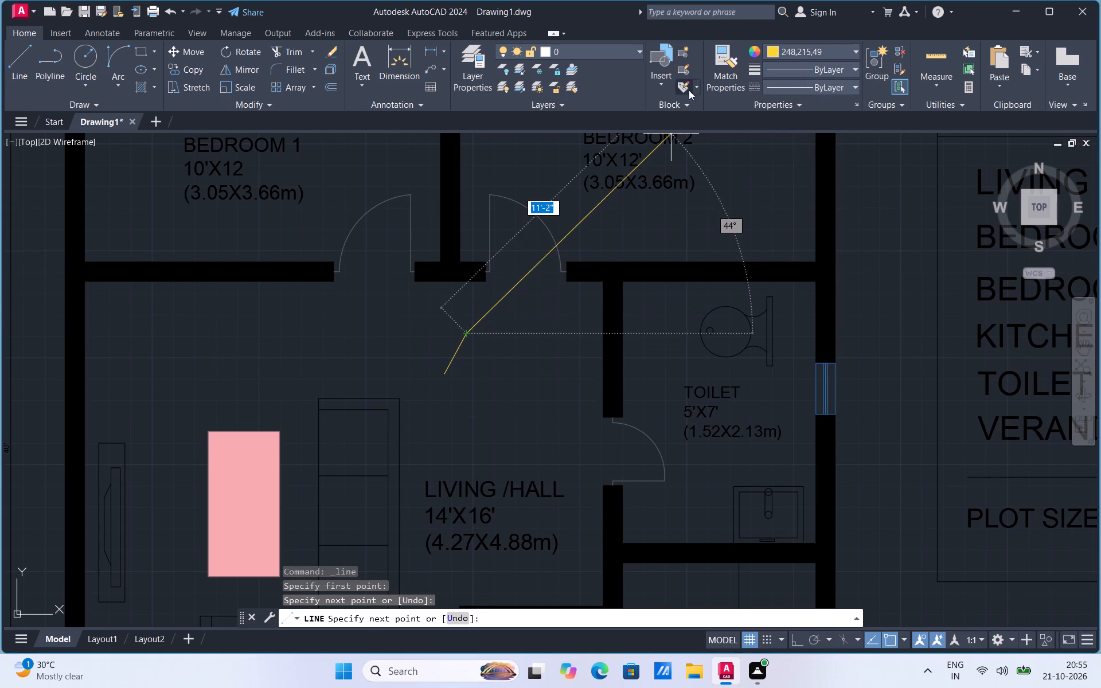
# Match the yellow line's properties onto the ROOM SIZES title, the line beneath it, and the schedule frame's top, right and left edges.
pyautogui.click(713, 81)
pyautogui.click(457, 353)
pyautogui.scroll(-2, 425, 441)
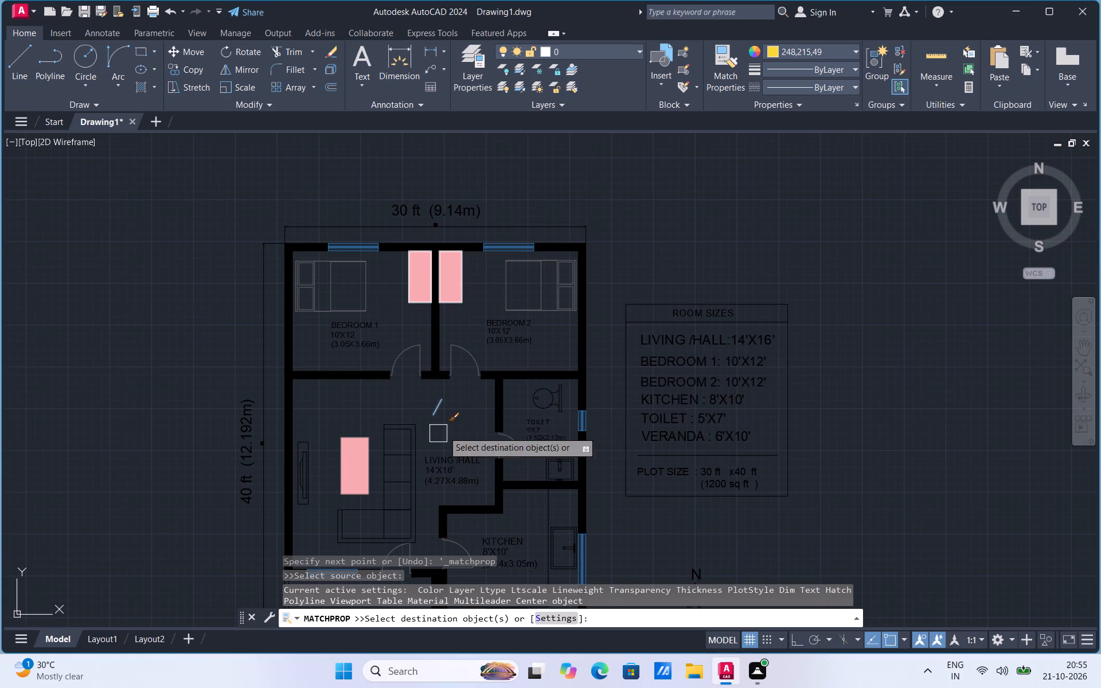
pyautogui.click(737, 302)
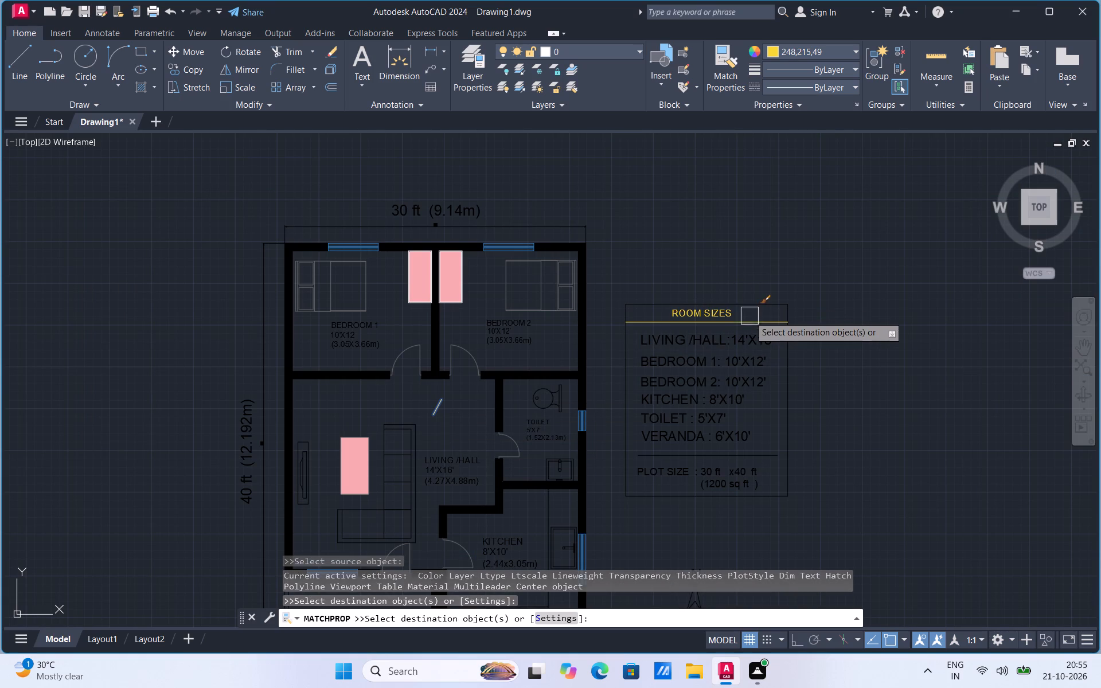
pyautogui.click(749, 316)
pyautogui.click(766, 301)
pyautogui.click(786, 360)
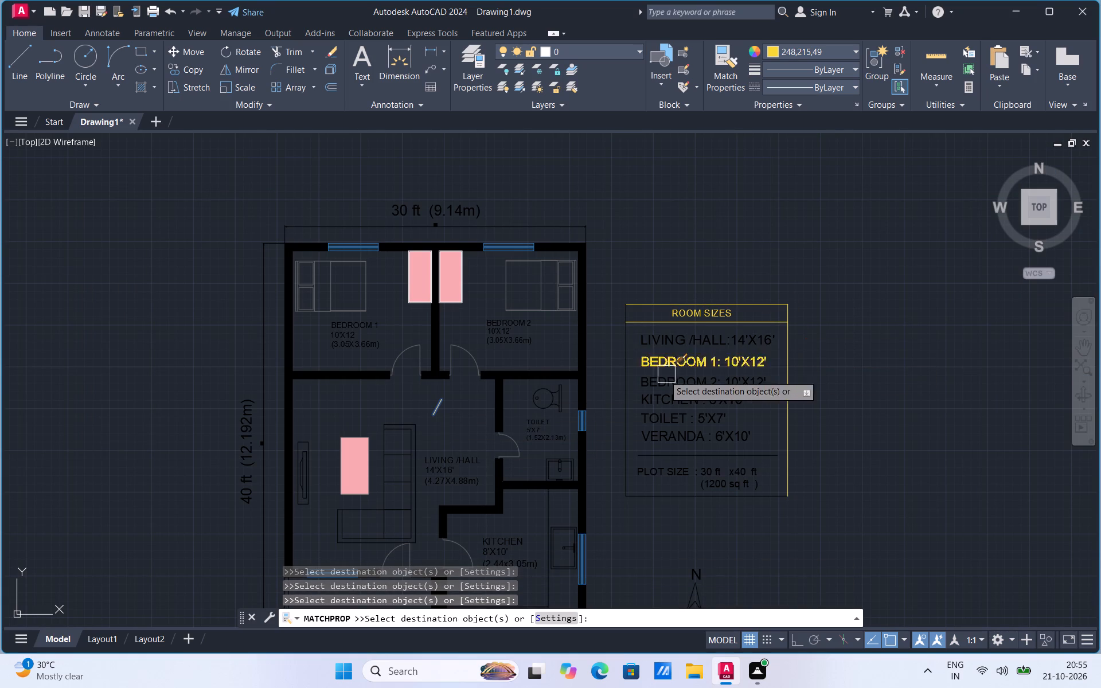
pyautogui.click(630, 387)
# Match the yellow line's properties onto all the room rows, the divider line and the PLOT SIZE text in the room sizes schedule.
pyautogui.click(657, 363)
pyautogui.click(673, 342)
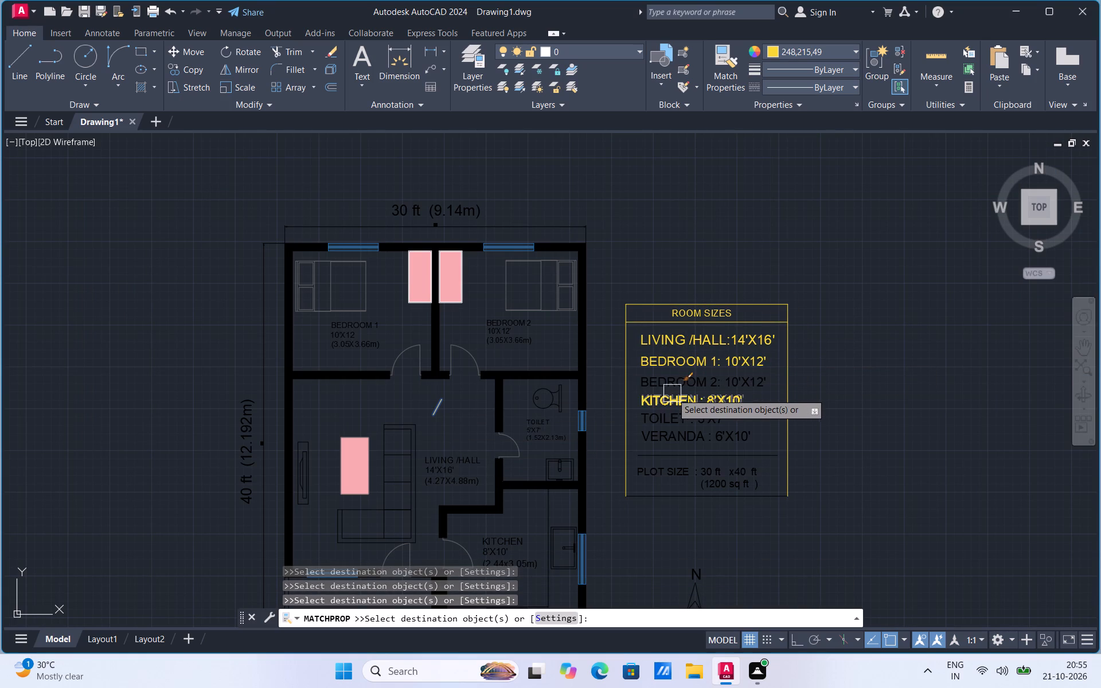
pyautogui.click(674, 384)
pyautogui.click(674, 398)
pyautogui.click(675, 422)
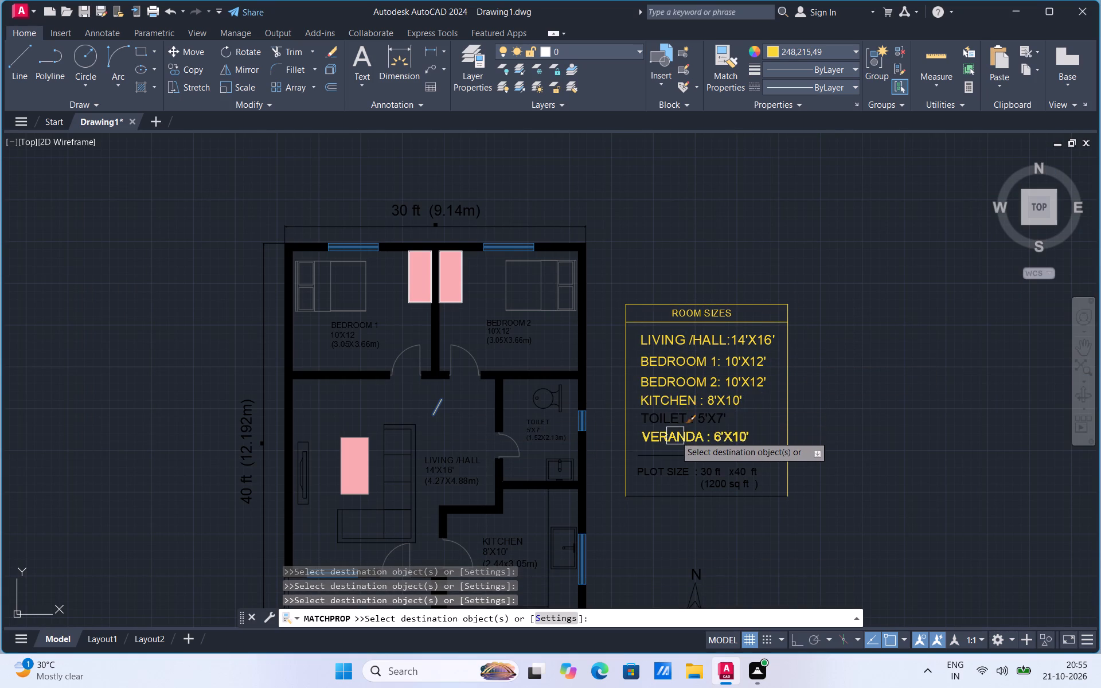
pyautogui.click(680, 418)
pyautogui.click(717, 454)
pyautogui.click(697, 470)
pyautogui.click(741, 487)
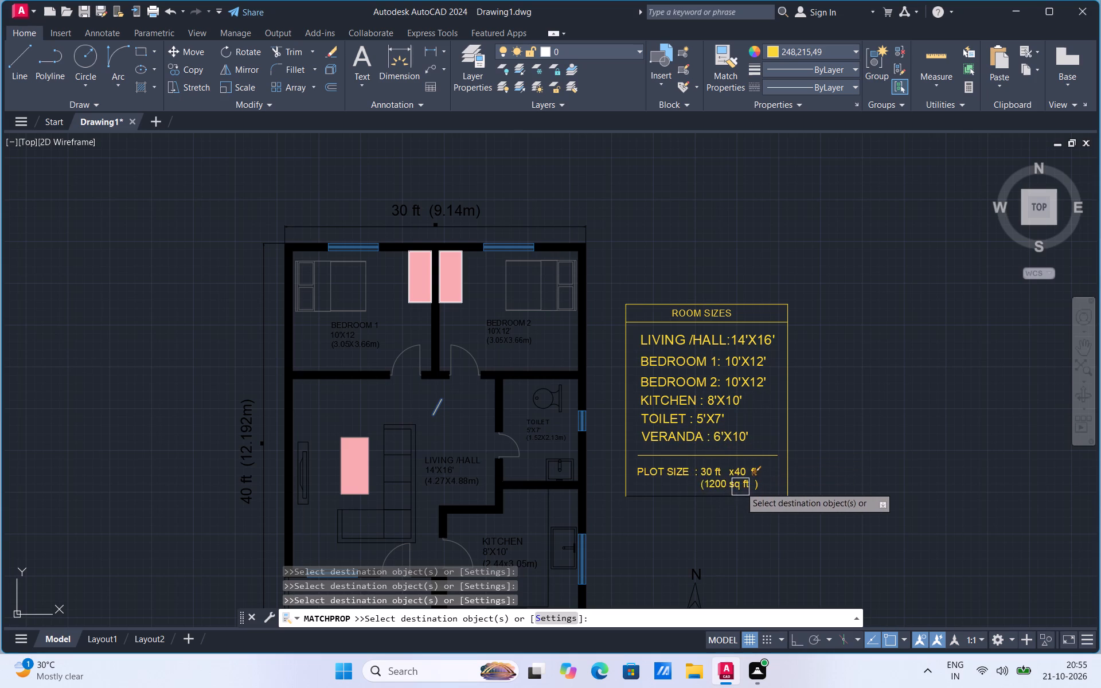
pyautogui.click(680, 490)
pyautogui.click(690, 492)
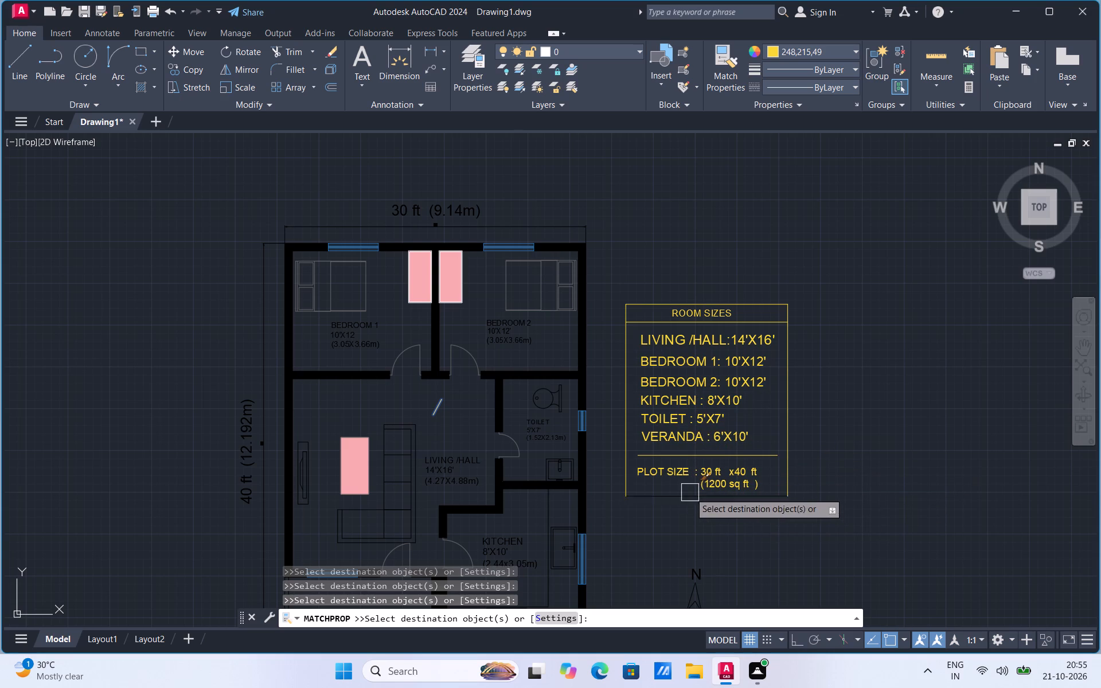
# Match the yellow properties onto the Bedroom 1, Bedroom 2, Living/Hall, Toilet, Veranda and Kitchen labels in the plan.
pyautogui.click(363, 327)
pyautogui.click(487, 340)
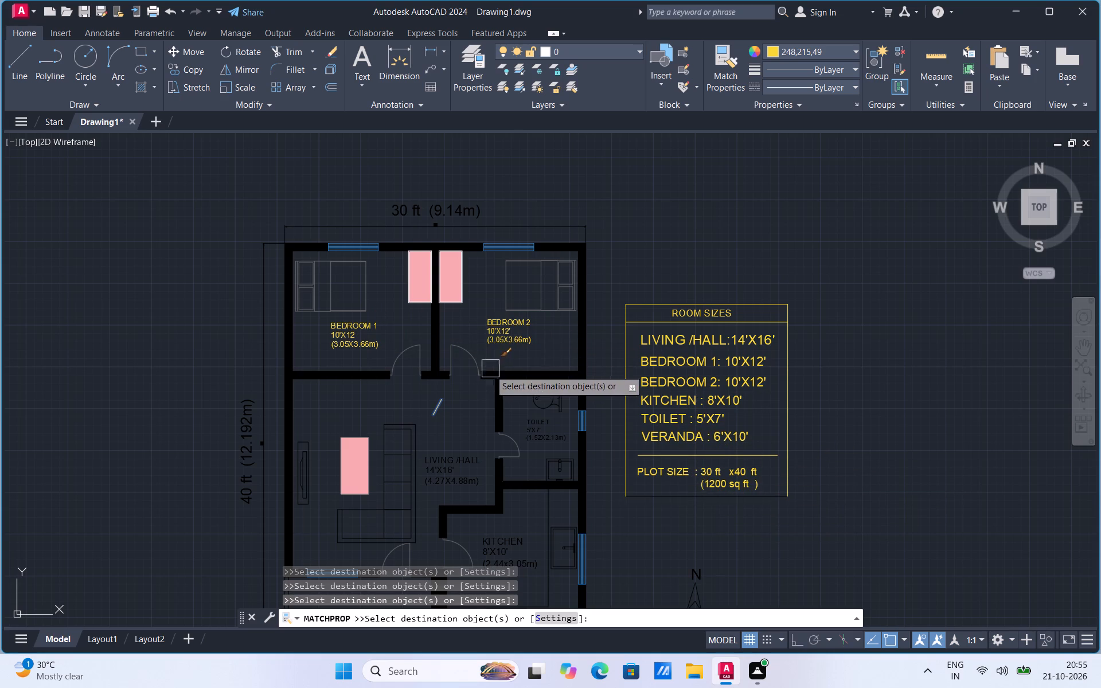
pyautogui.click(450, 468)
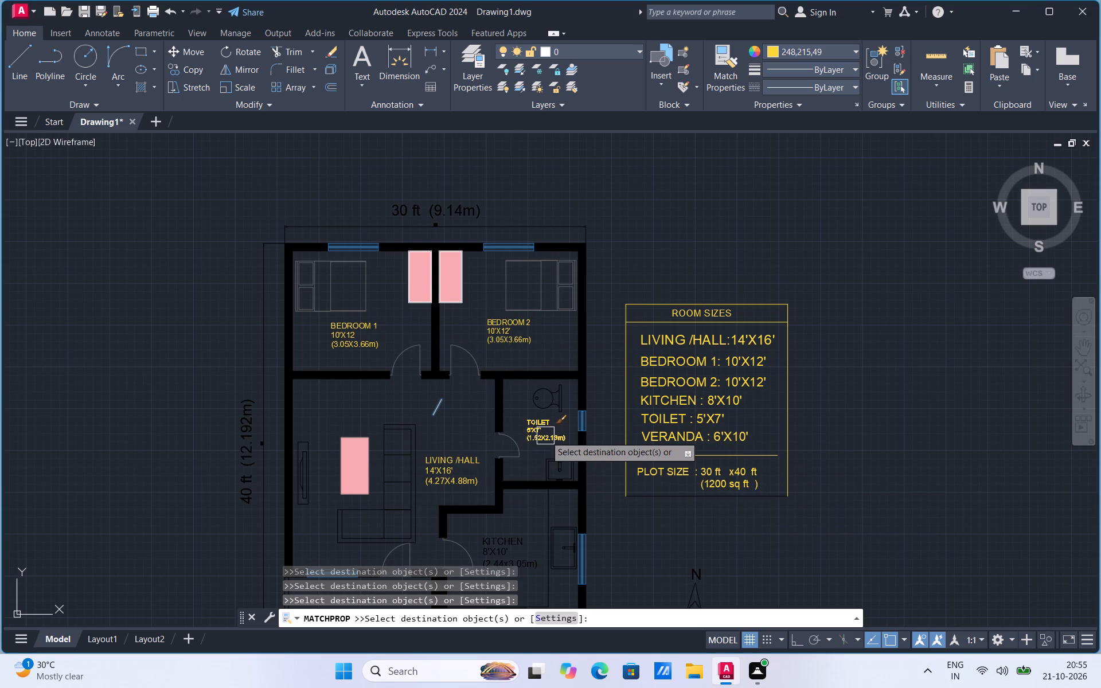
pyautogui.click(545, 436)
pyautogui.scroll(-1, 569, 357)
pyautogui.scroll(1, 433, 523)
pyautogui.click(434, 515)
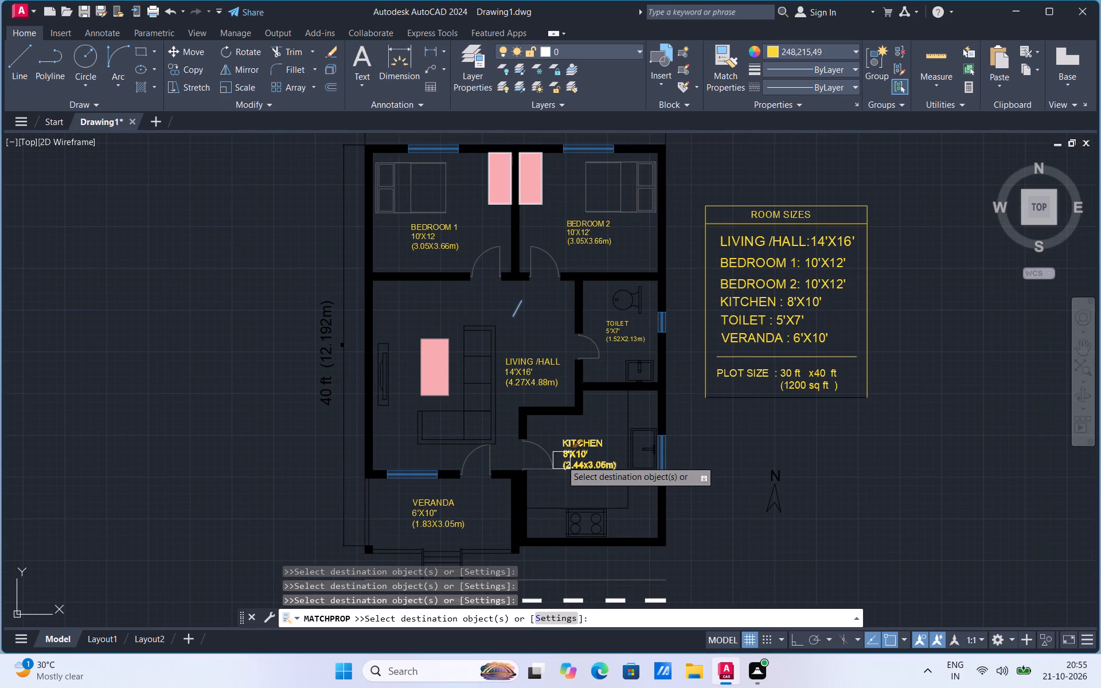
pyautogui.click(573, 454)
# Match the yellow properties onto the ROAD label, the 40 ft and 30 ft dimension texts, and the north arrow's N.
pyautogui.scroll(-1, 604, 387)
pyautogui.scroll(2, 541, 538)
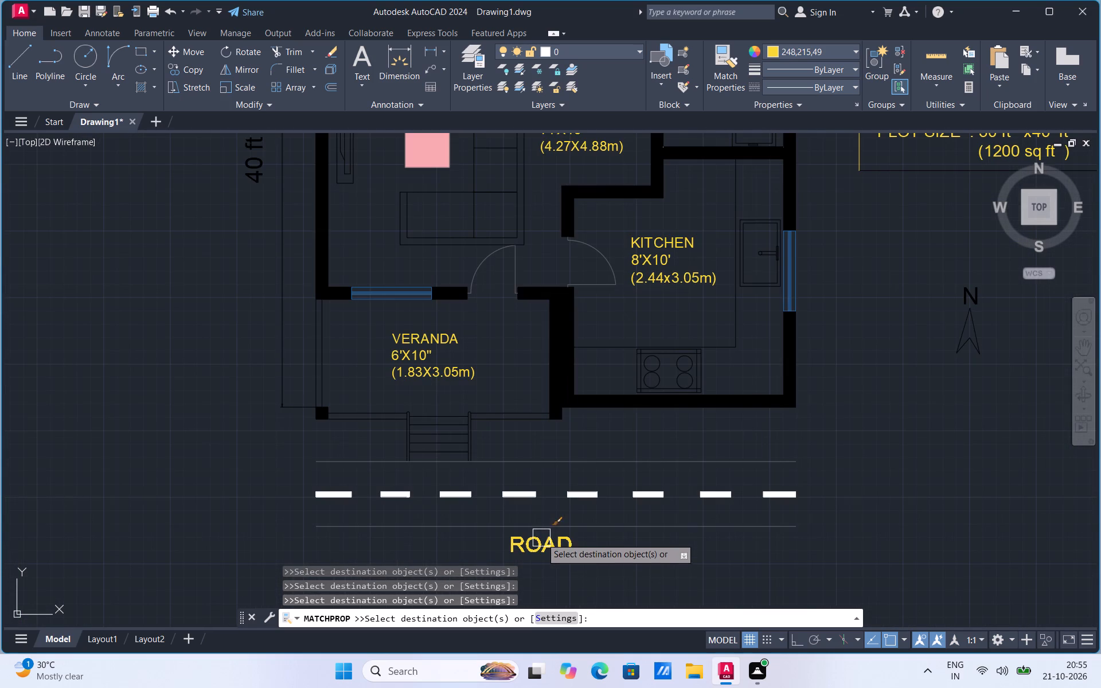
pyautogui.scroll(-1, 524, 566)
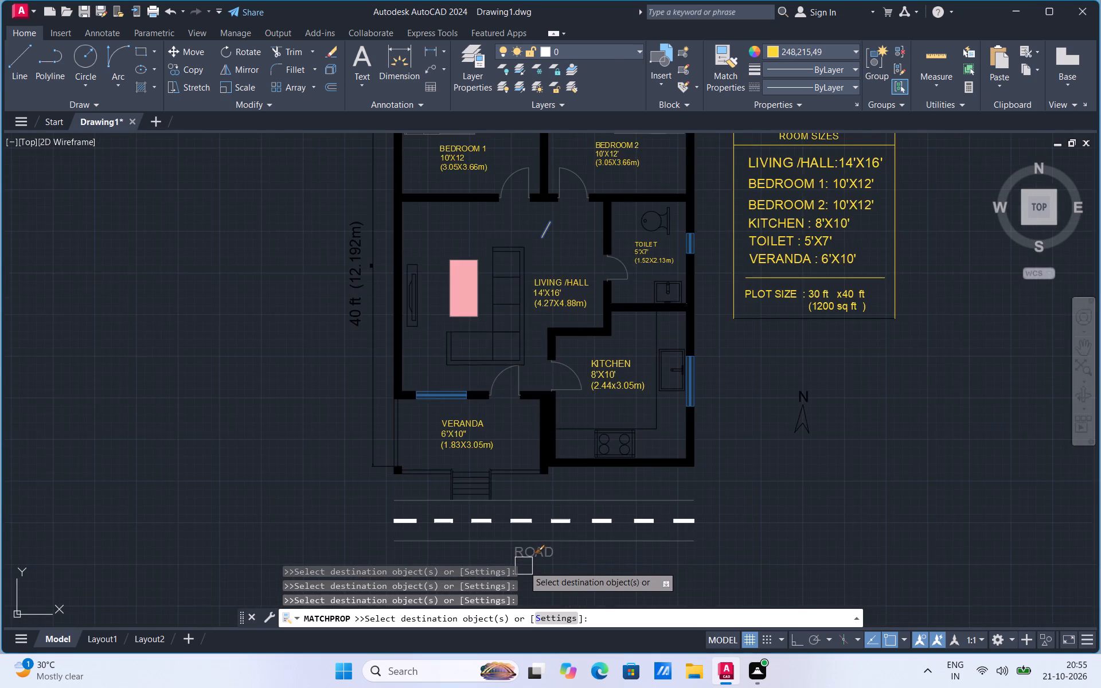
pyautogui.scroll(1, 527, 562)
pyautogui.click(529, 557)
pyautogui.scroll(-2, 532, 560)
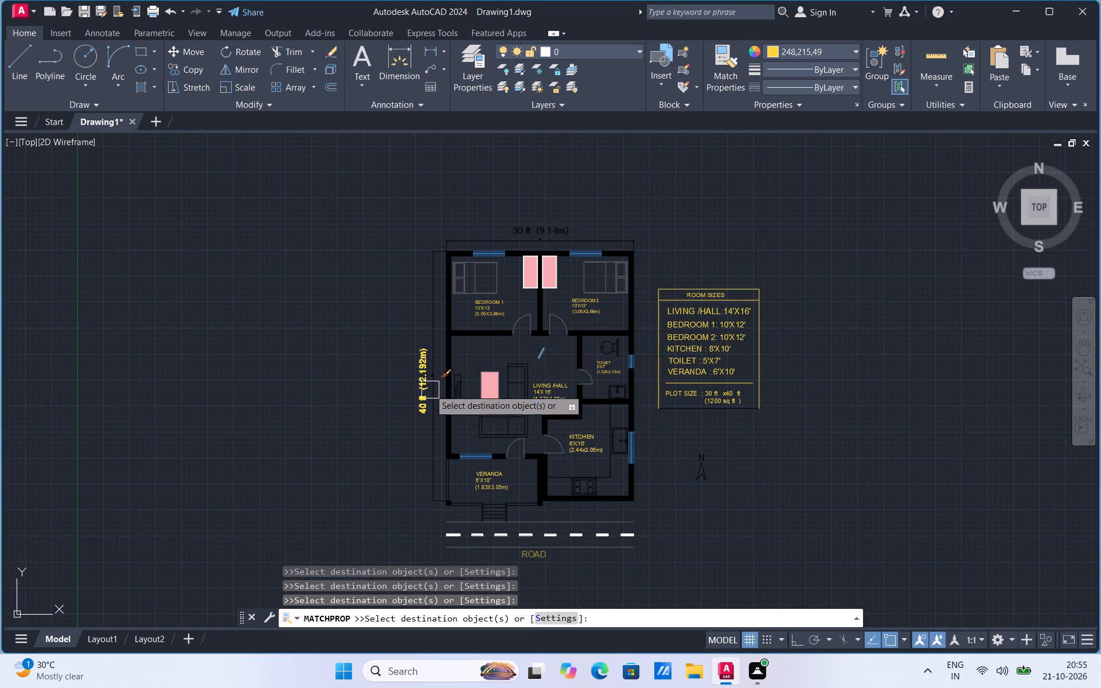
pyautogui.click(425, 387)
pyautogui.click(538, 230)
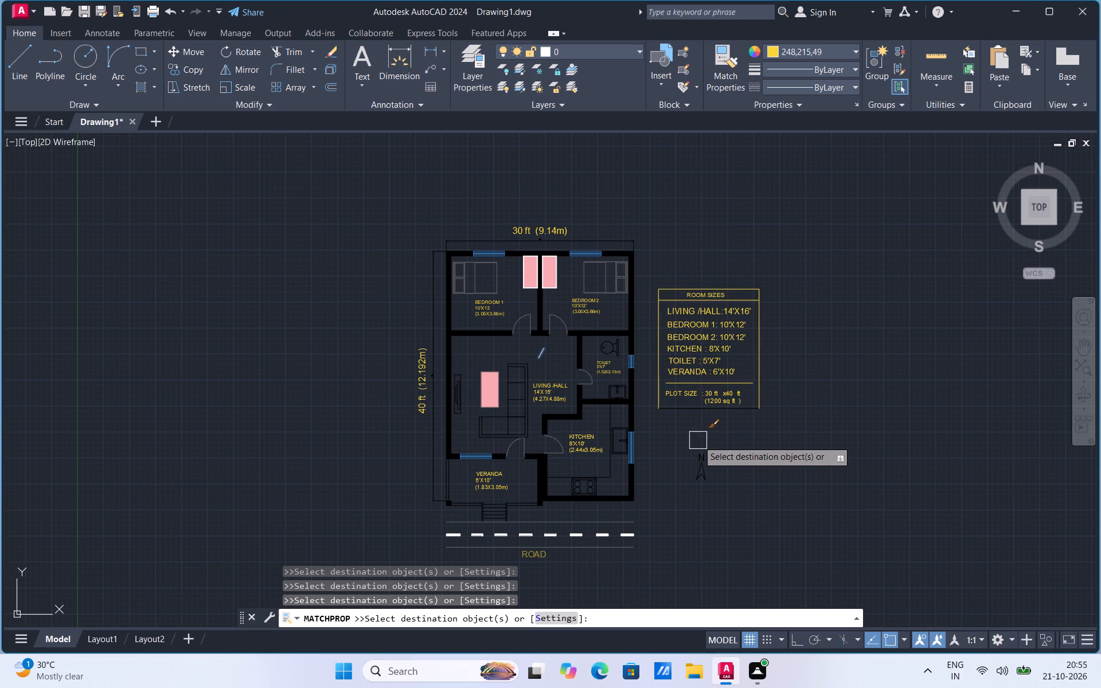
pyautogui.click(701, 448)
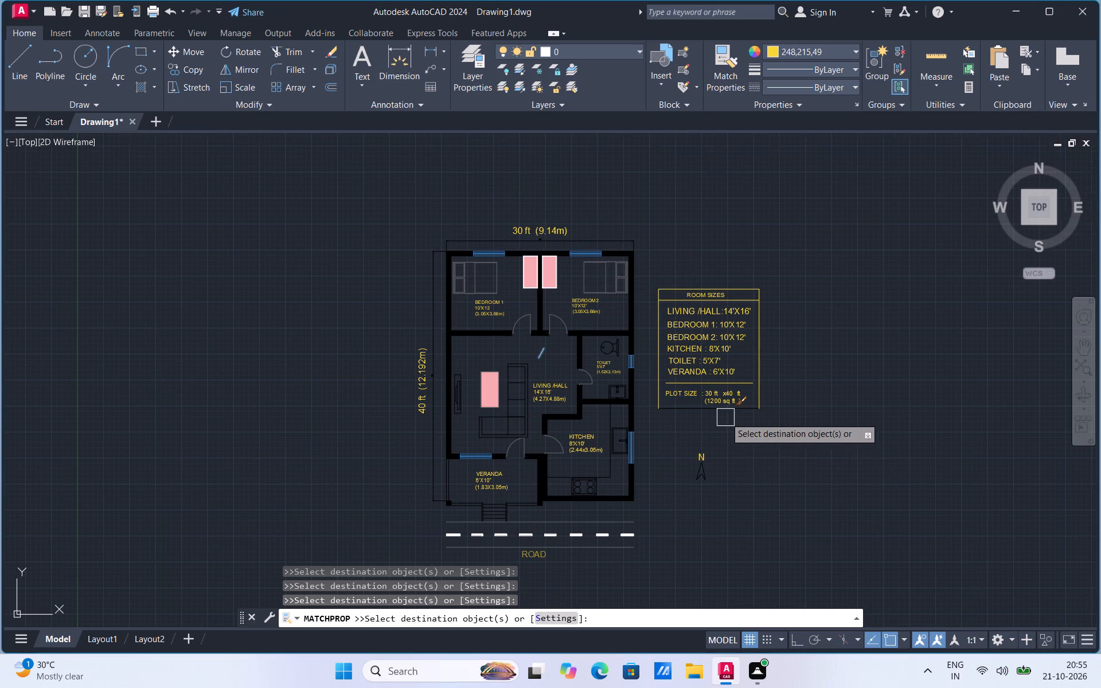
pyautogui.scroll(1, 725, 417)
pyautogui.press('Escape')
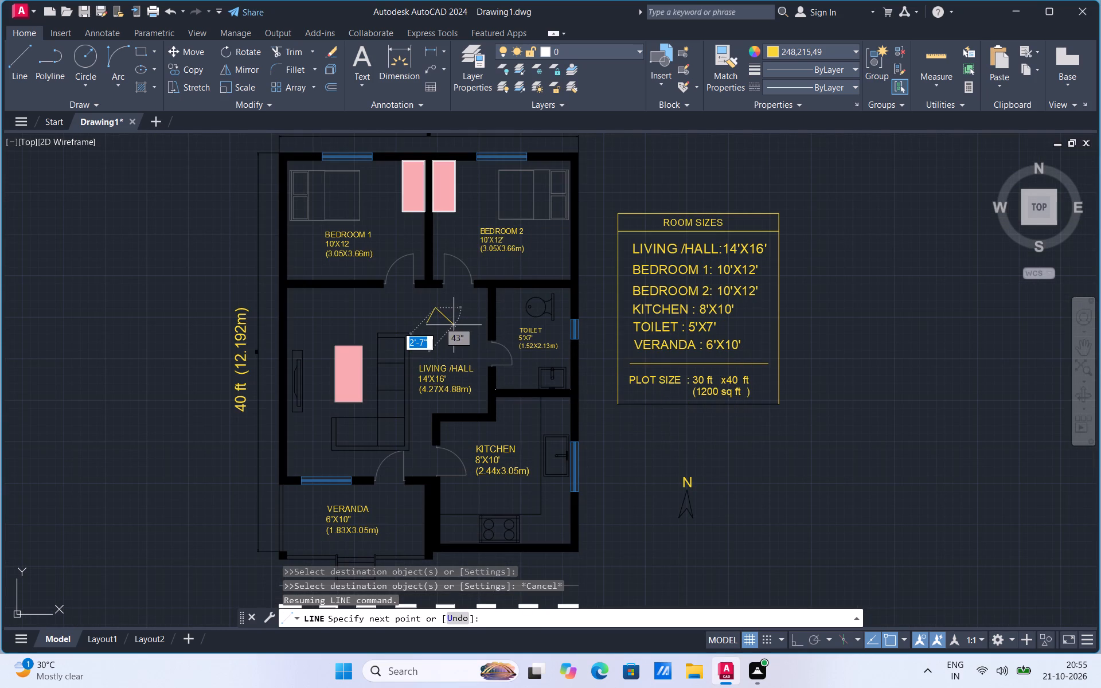
pyautogui.press('Escape')
# Erase the short slanted yellow sample line in the living hall.
pyautogui.click(434, 315)
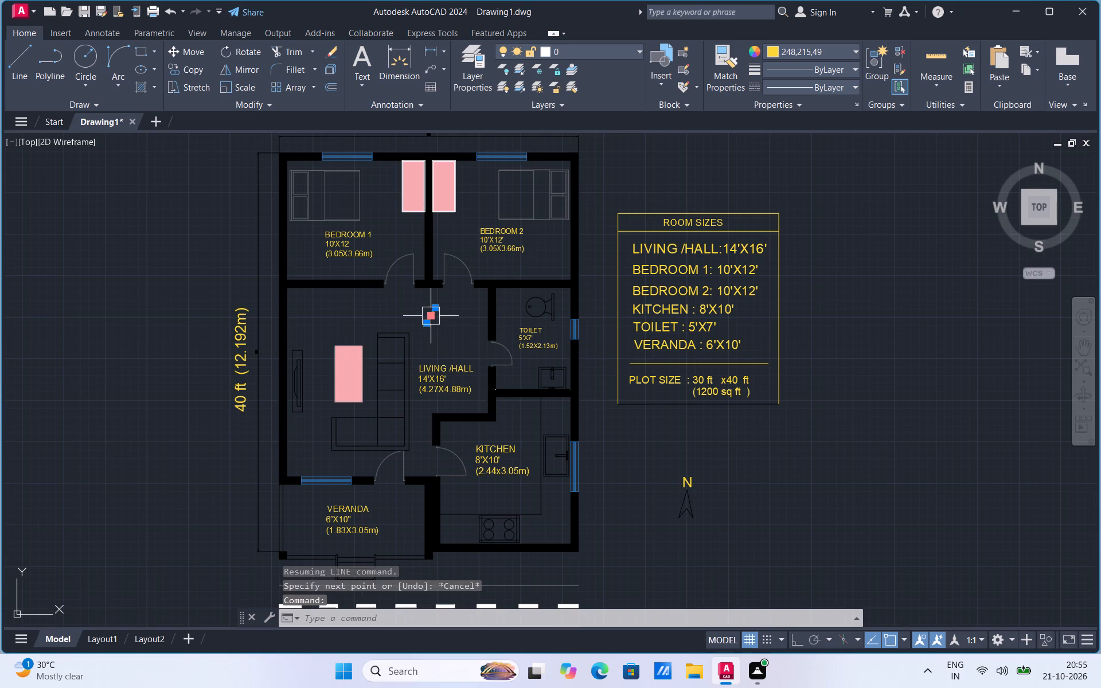
pyautogui.press('Delete')
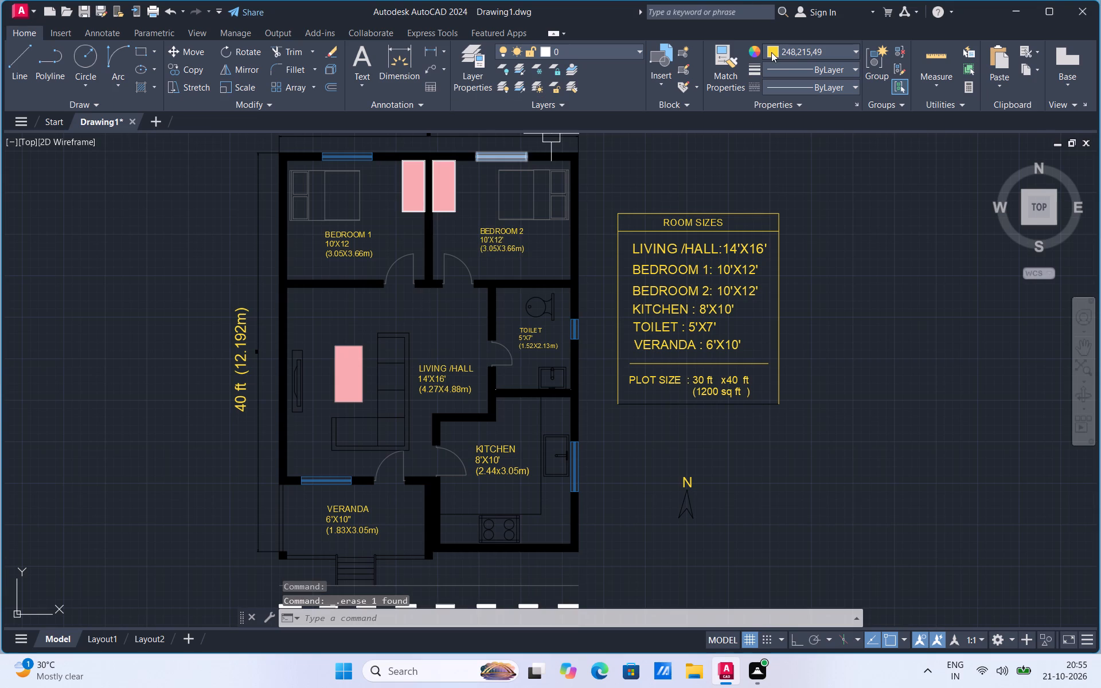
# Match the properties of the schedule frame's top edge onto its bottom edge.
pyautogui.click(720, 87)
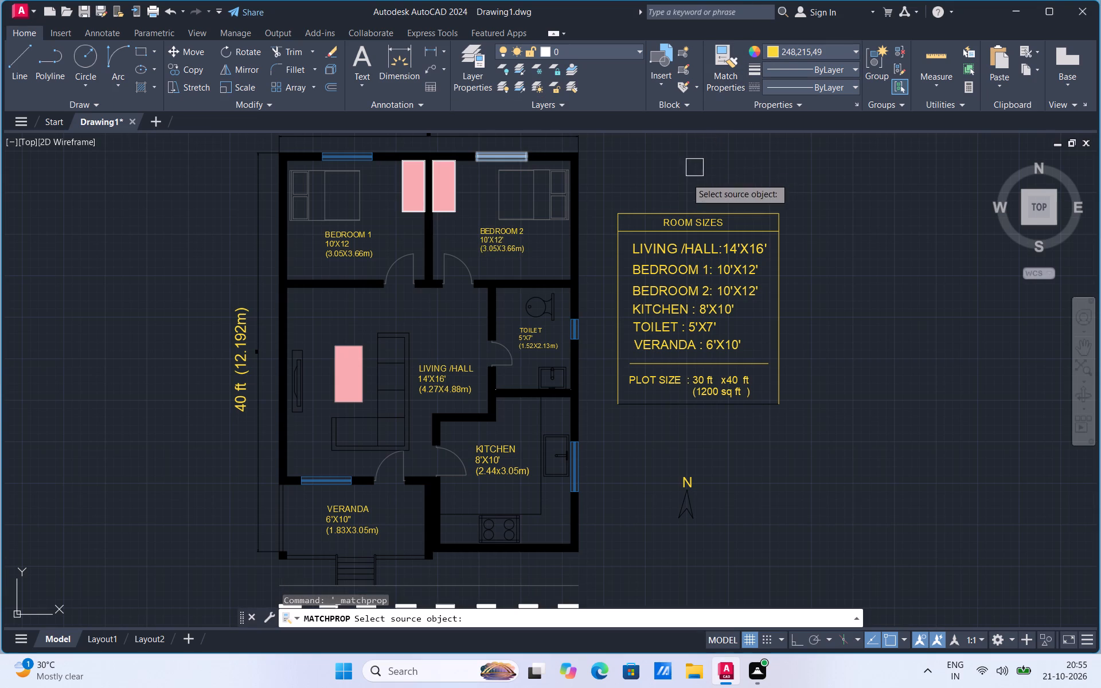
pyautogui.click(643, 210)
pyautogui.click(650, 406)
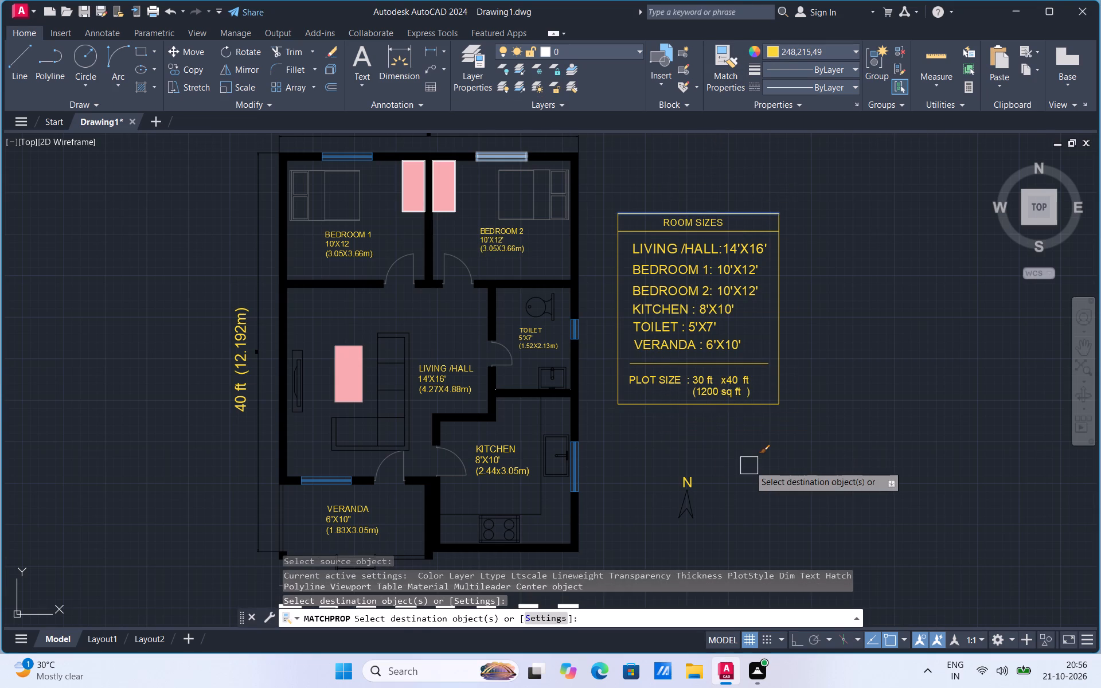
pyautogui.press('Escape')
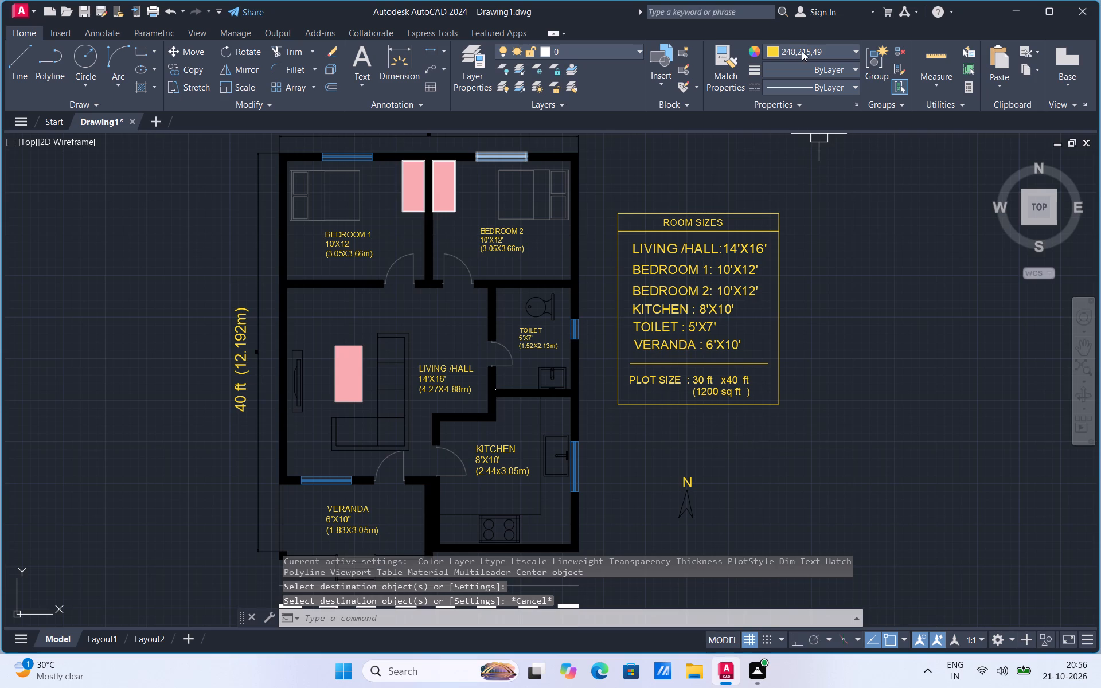
# Draw a slanted green sample line about 4'-2" long beside the north arrow, below the room sizes schedule.
pyautogui.click(769, 49)
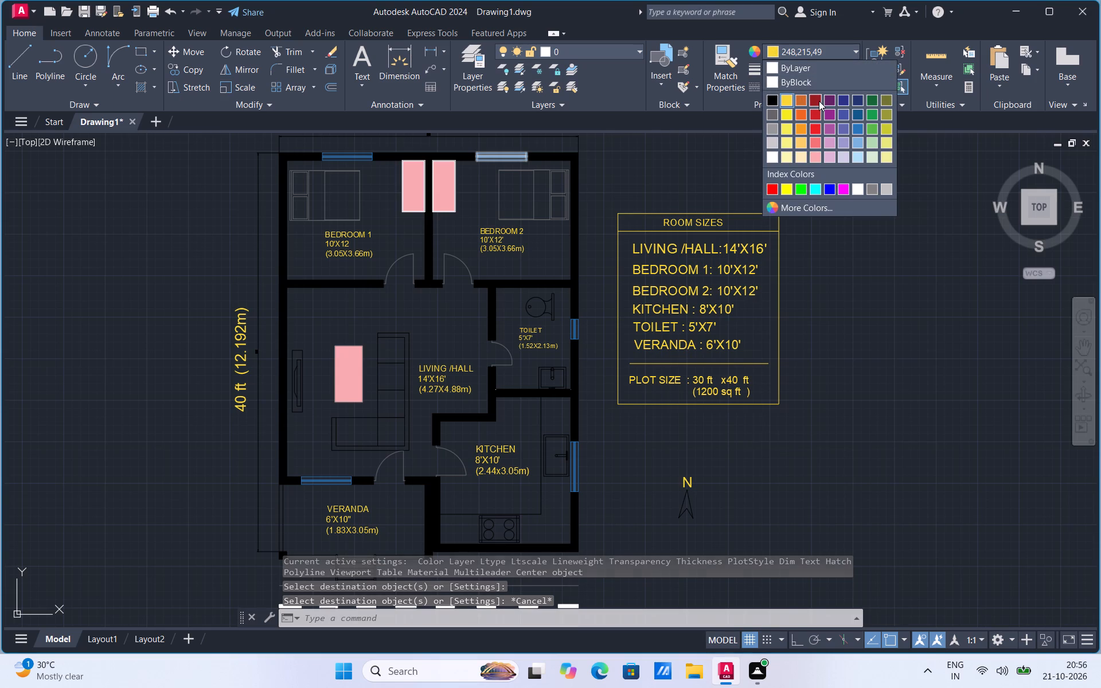
pyautogui.click(800, 191)
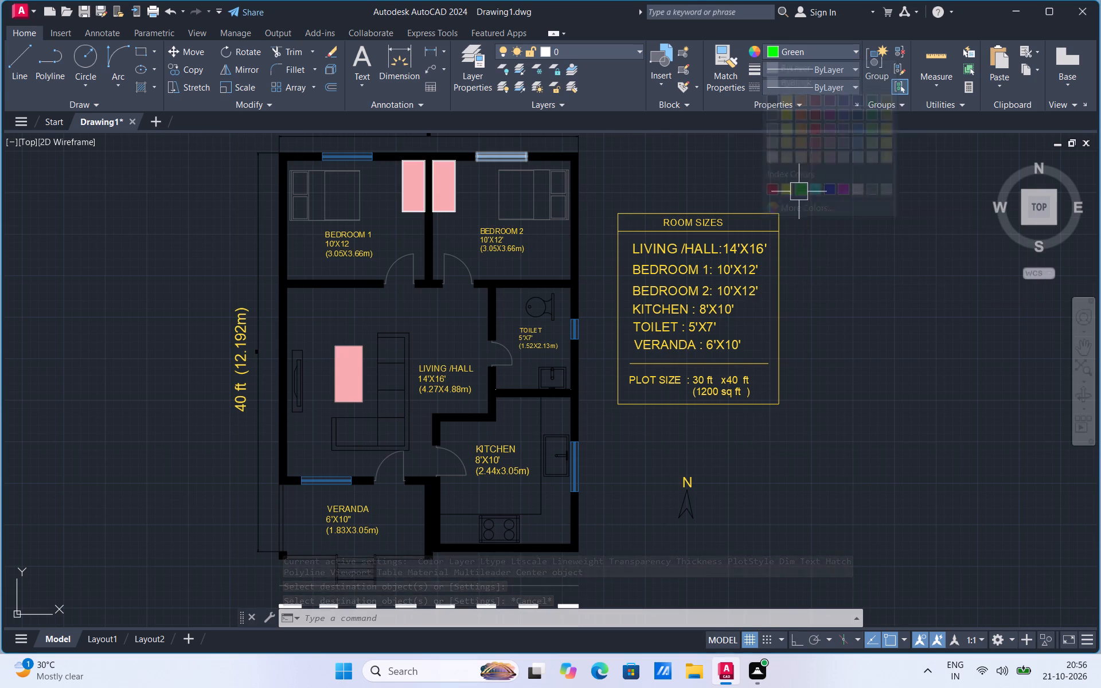
pyautogui.click(12, 65)
pyautogui.click(642, 478)
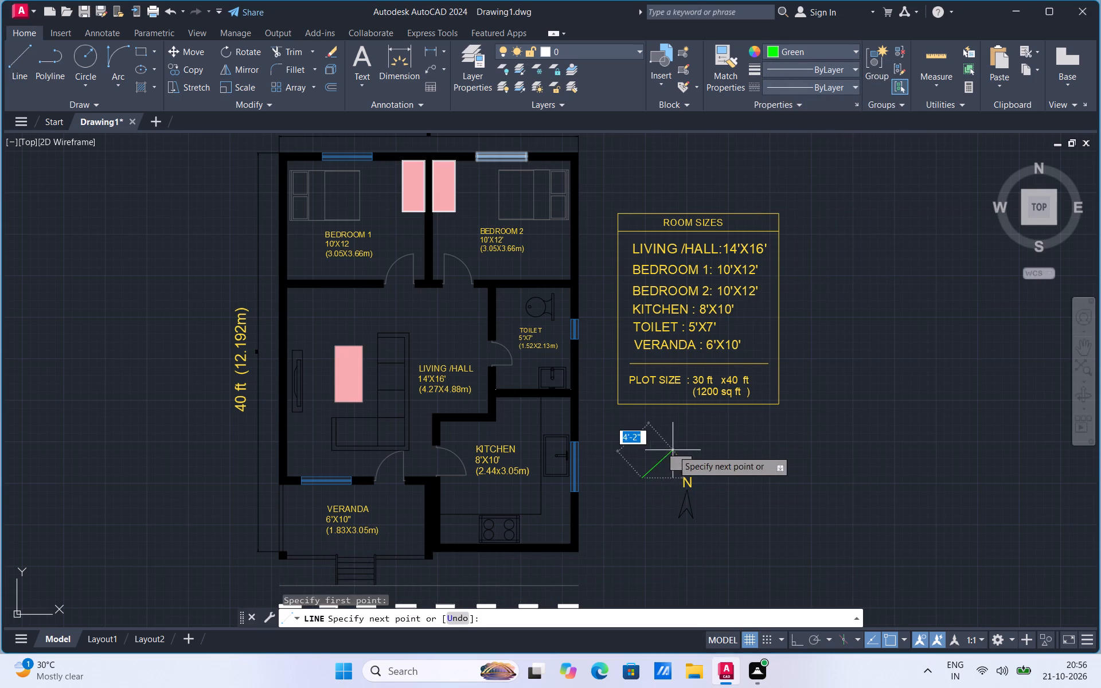
pyautogui.click(673, 450)
# Match the green line's properties onto the schedule frame's top edge, the ROOM SIZES title and the line beneath it.
pyautogui.click(724, 88)
pyautogui.click(635, 468)
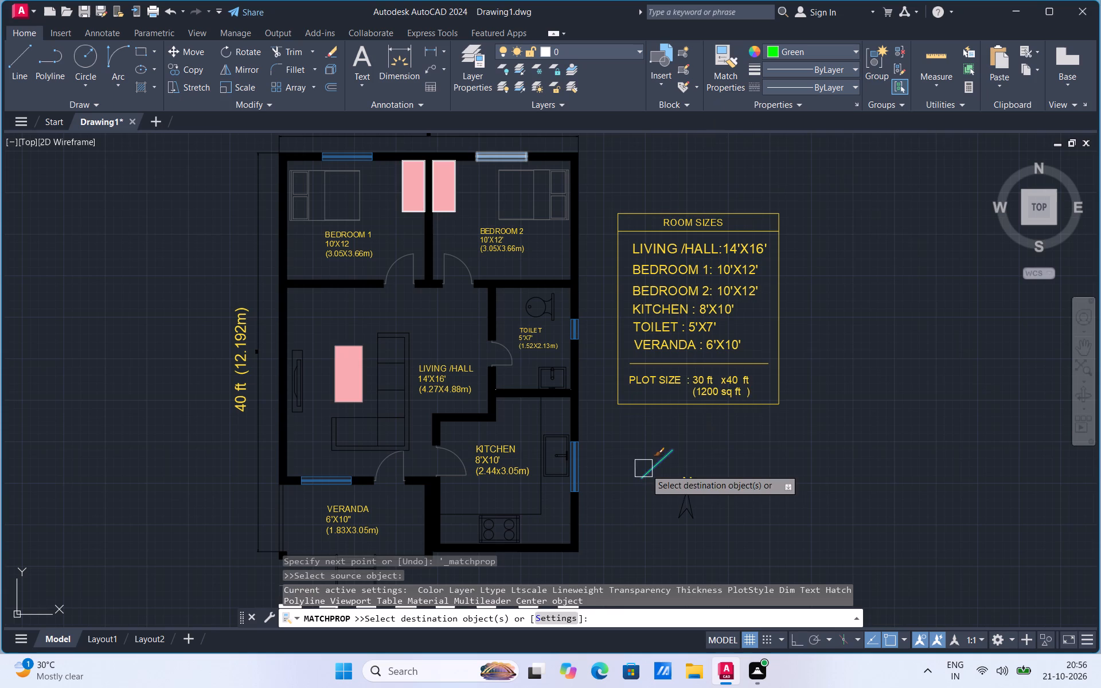
pyautogui.click(655, 471)
pyautogui.click(758, 210)
pyautogui.click(749, 231)
pyautogui.click(717, 219)
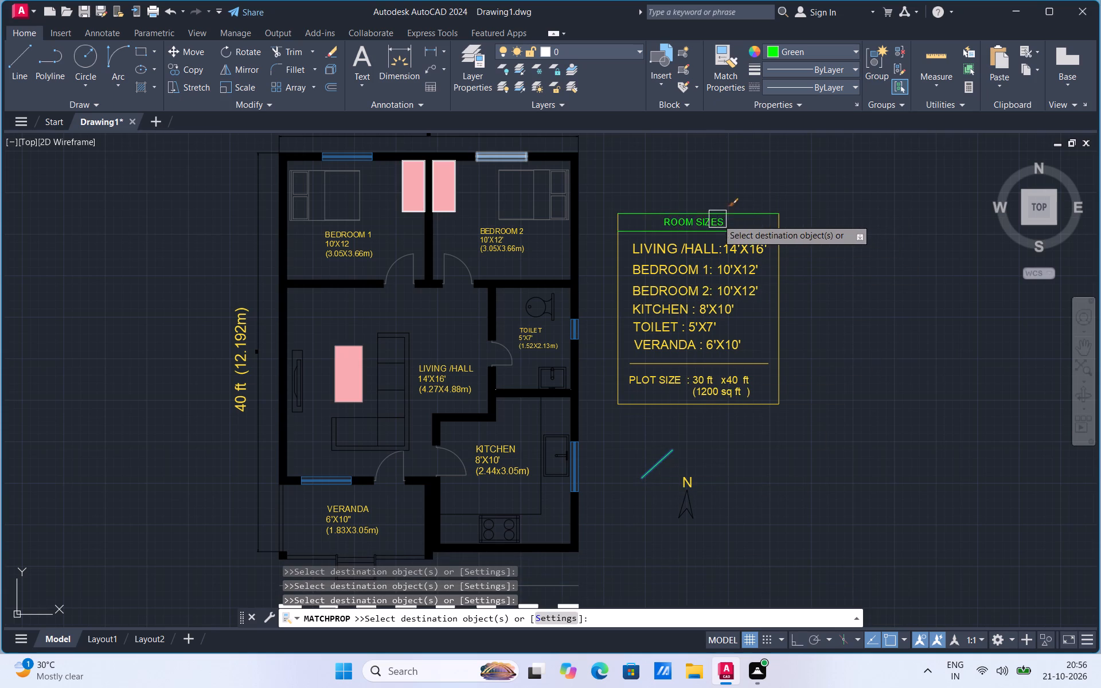
# Match the green properties onto all the schedule's room rows, the PLOT SIZE text, the divider line and the frame's right and left edges.
pyautogui.click(718, 242)
pyautogui.click(710, 269)
pyautogui.click(698, 296)
pyautogui.click(694, 317)
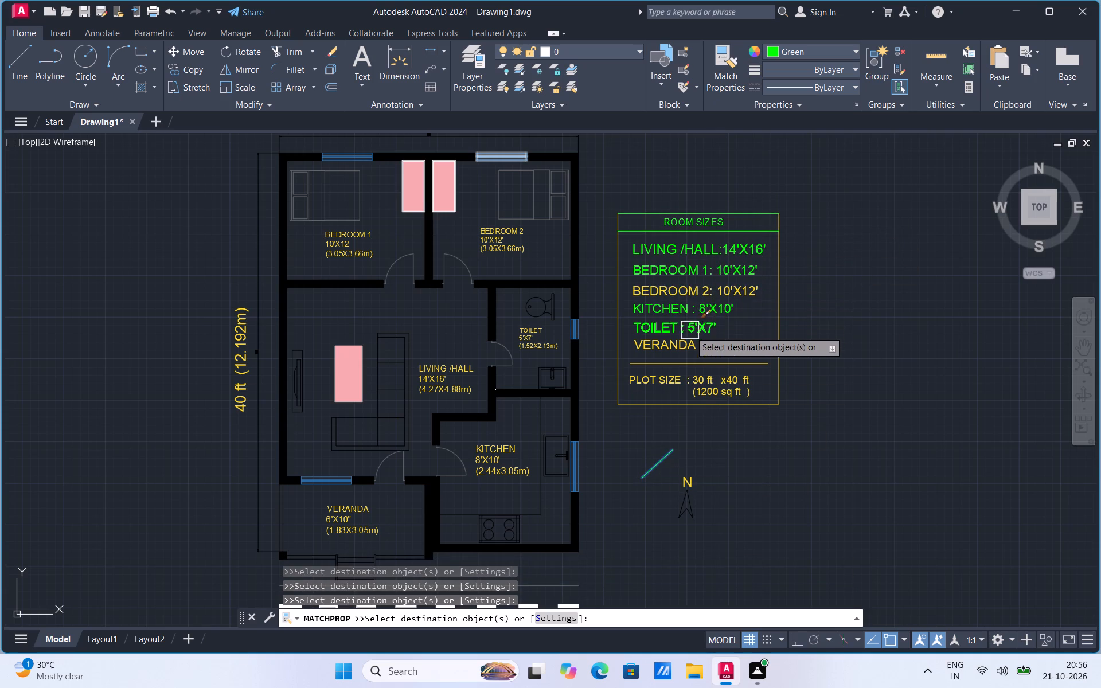
pyautogui.click(705, 292)
pyautogui.click(699, 347)
pyautogui.click(679, 366)
pyautogui.click(667, 385)
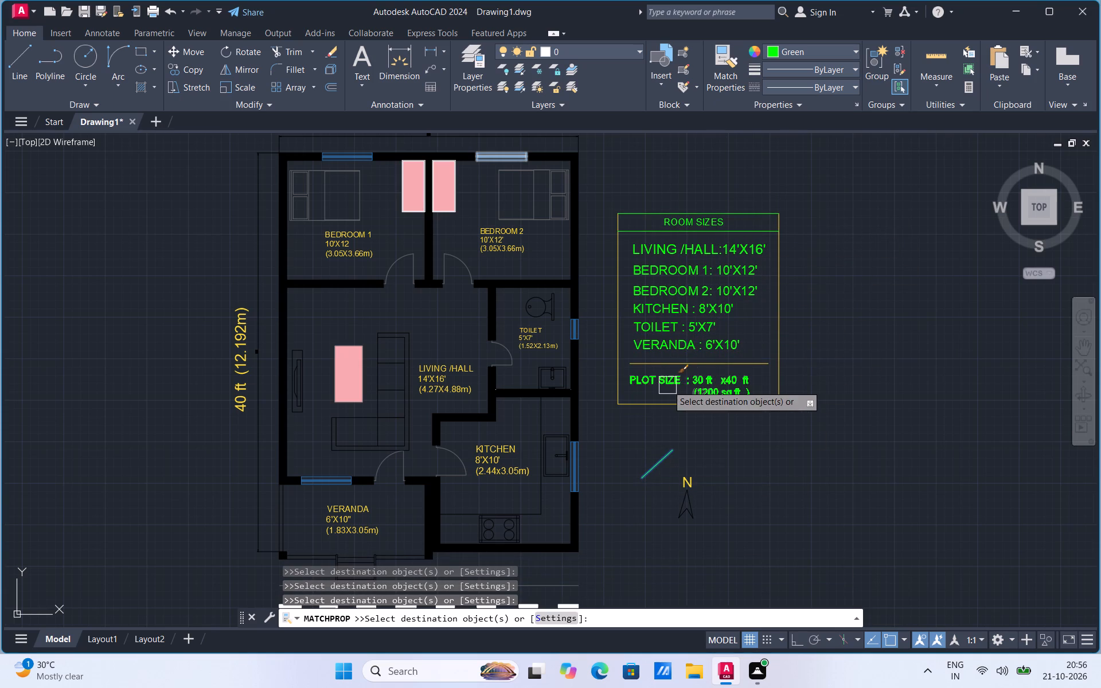
pyautogui.click(701, 356)
pyautogui.click(772, 349)
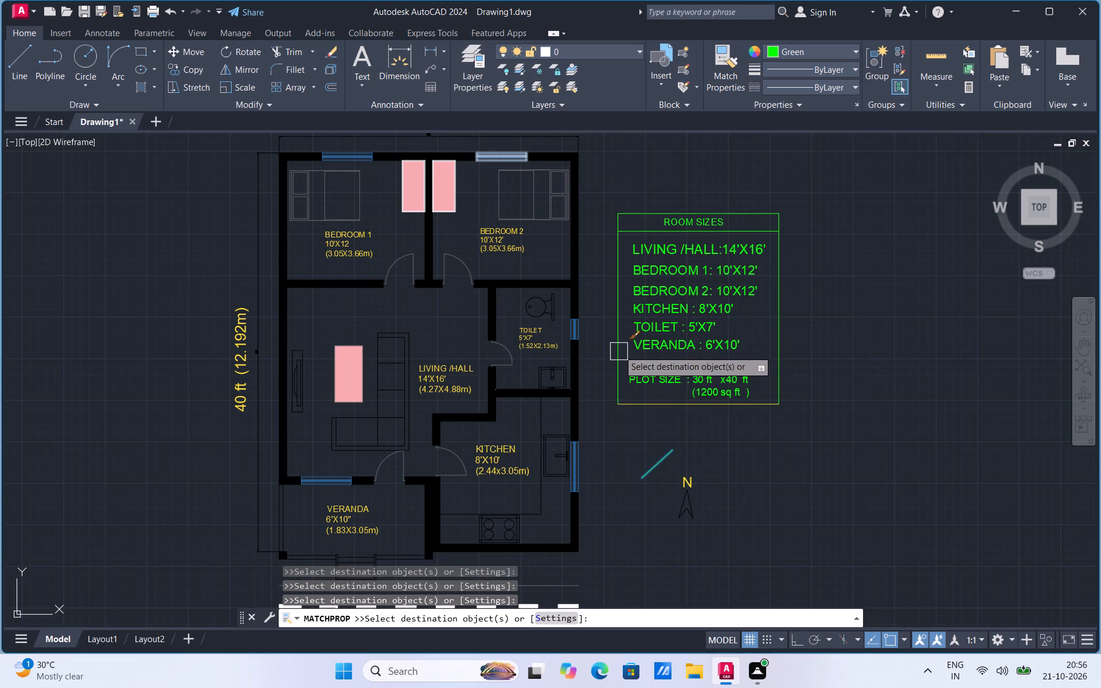
pyautogui.click(618, 337)
# Match the green properties onto the Bedroom 2 and Bedroom 1 labels and the 40 ft and 30 ft dimension texts.
pyautogui.click(518, 243)
pyautogui.moveTo(363, 239); pyautogui.dragTo(359, 244)
pyautogui.click(235, 330)
pyautogui.scroll(-1, 424, 408)
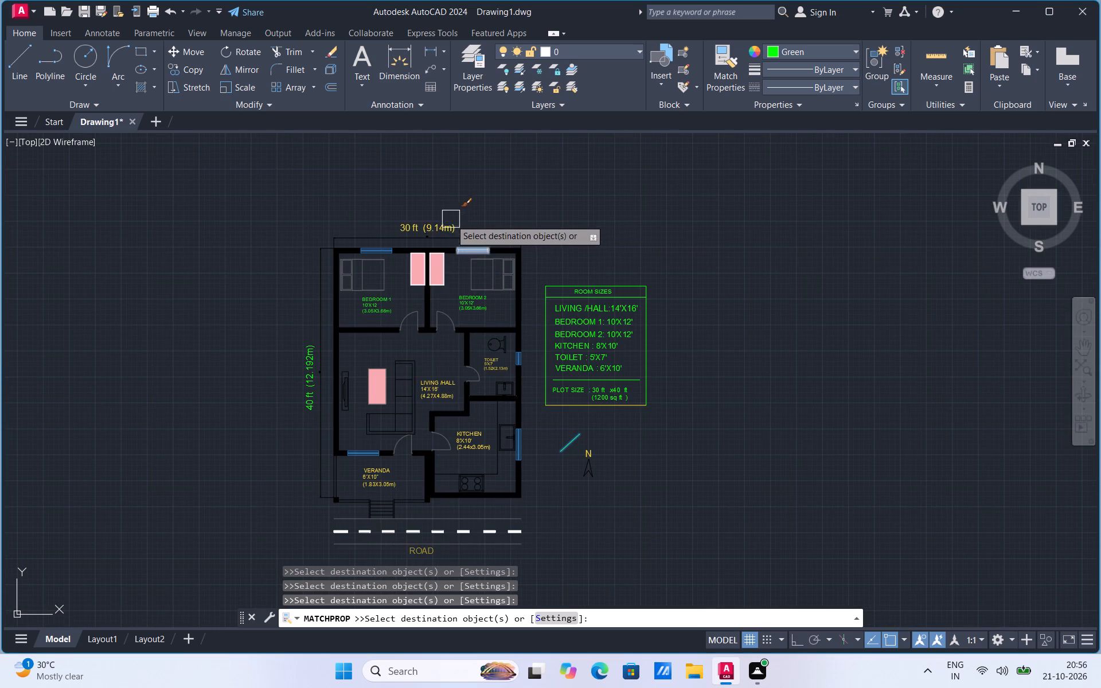
pyautogui.click(448, 224)
# Match the green properties onto the Living/Hall, Toilet, Kitchen and Veranda labels and the north arrow's N.
pyautogui.scroll(1, 432, 399)
pyautogui.click(433, 391)
pyautogui.click(520, 355)
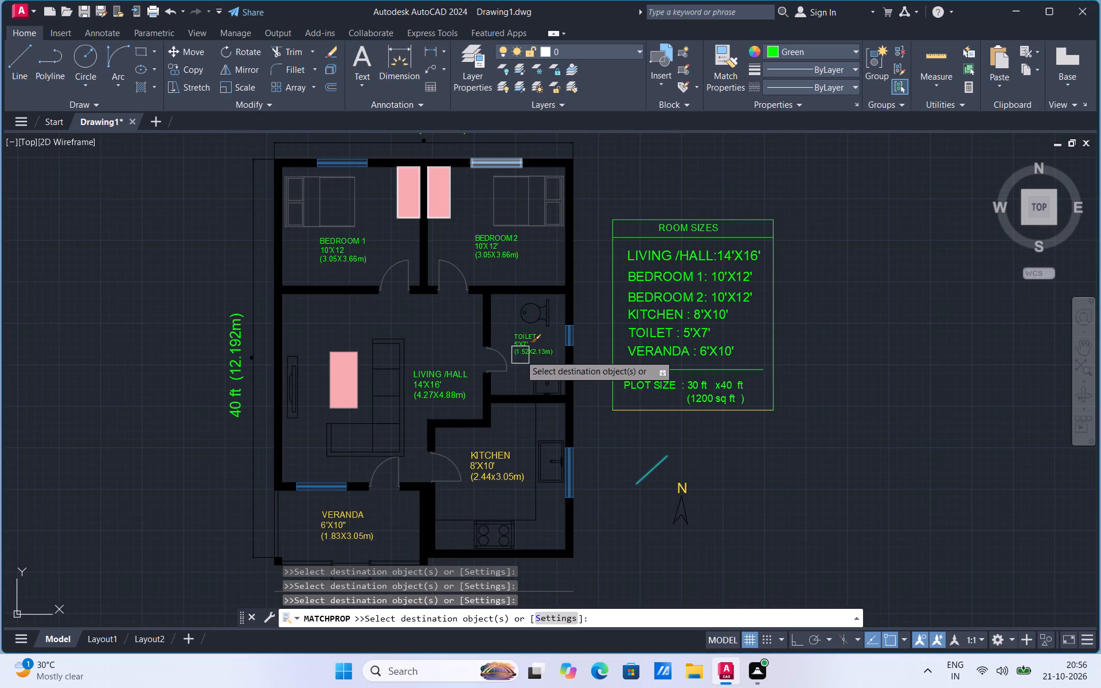
pyautogui.click(504, 467)
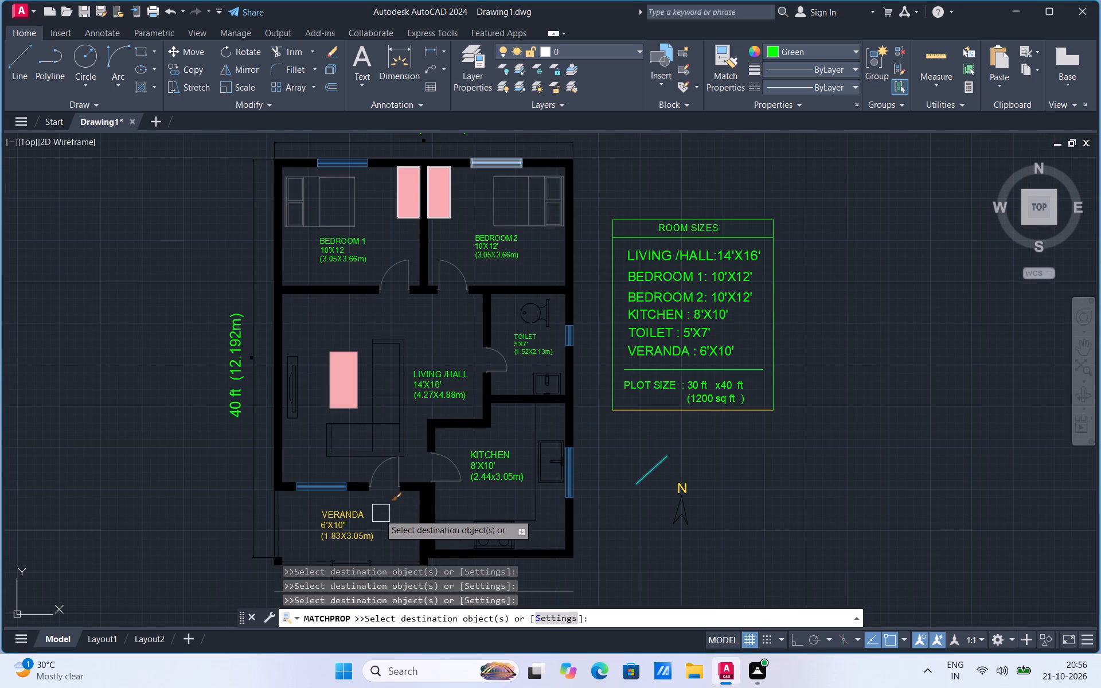
pyautogui.click(362, 521)
pyautogui.click(682, 483)
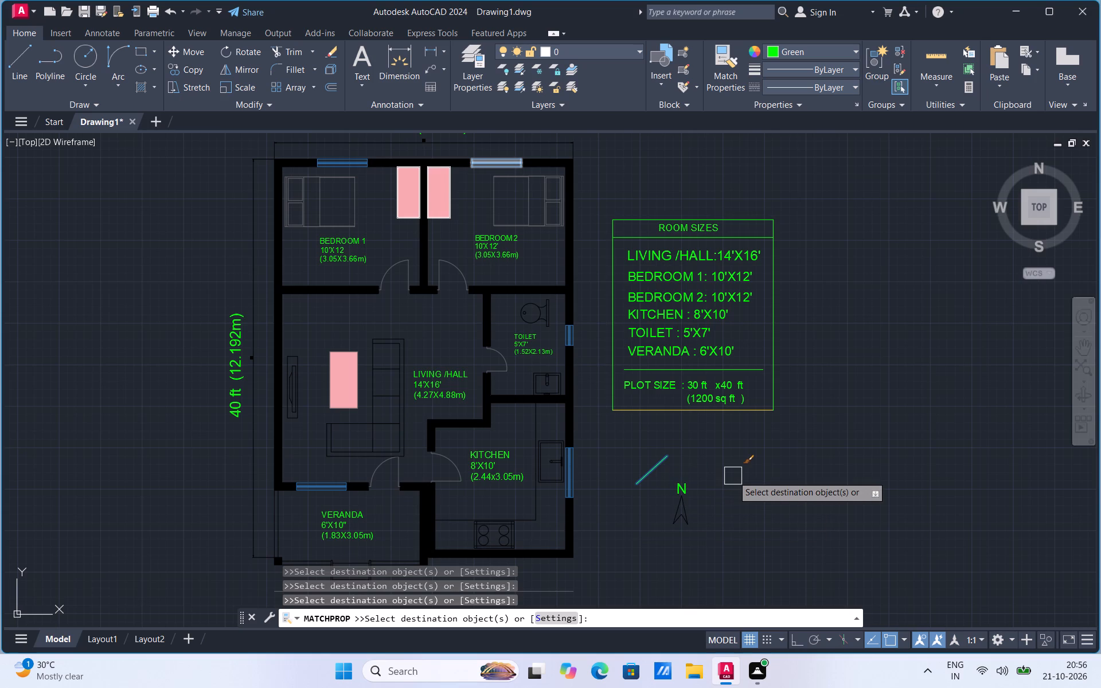
pyautogui.press('Escape')
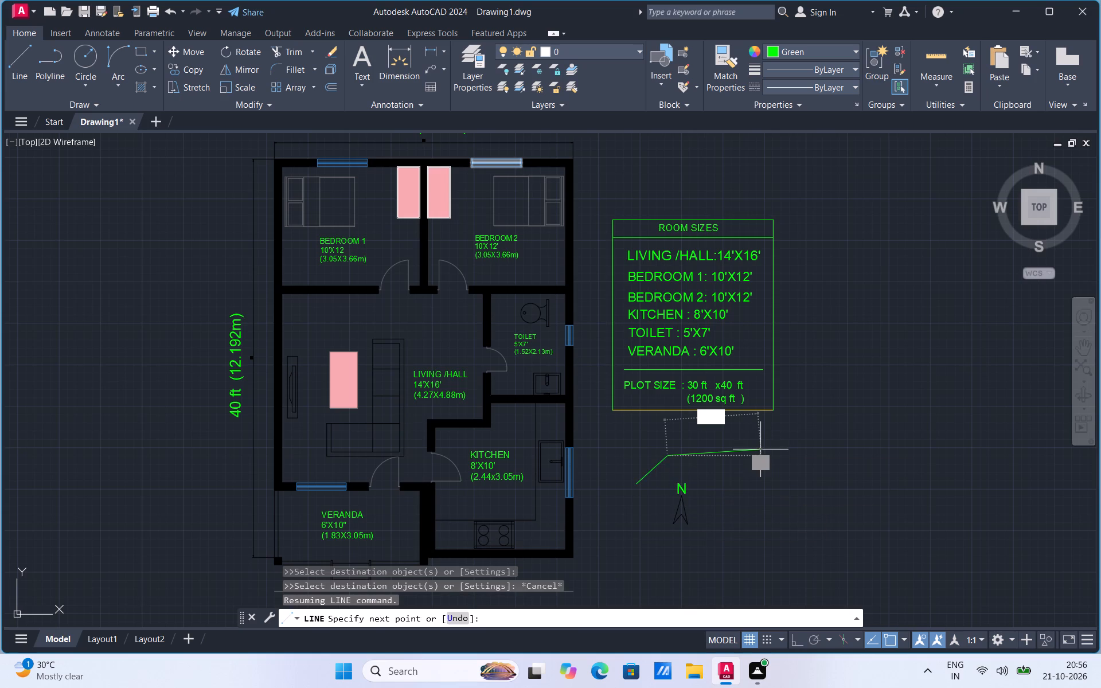
pyautogui.press('Escape')
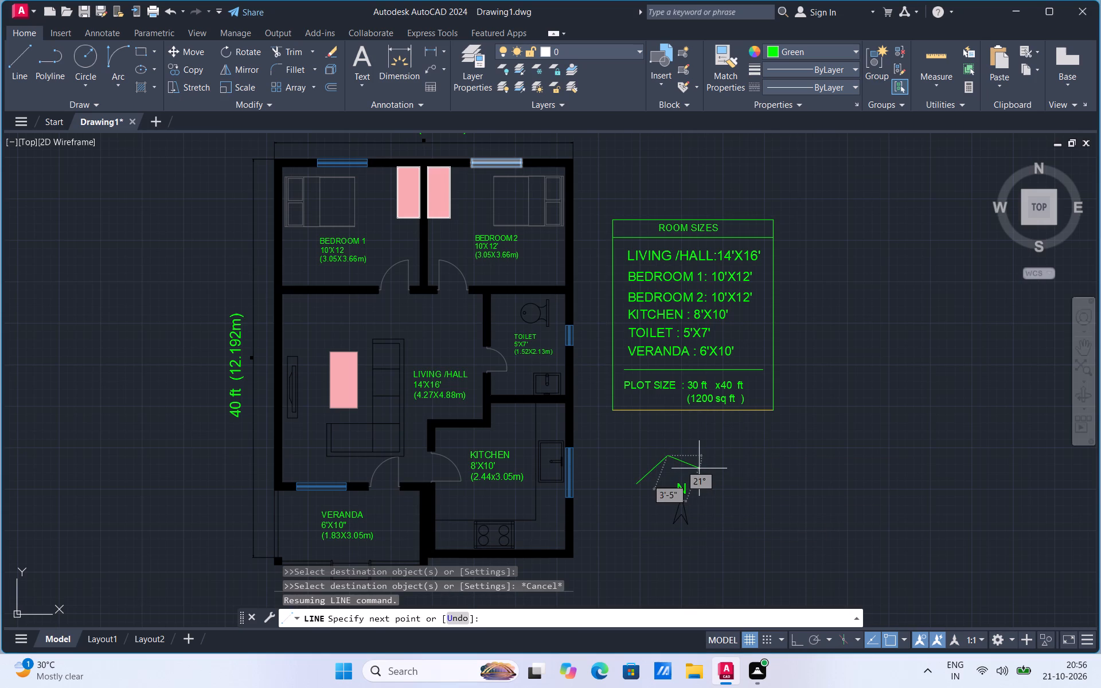
# Match the green sample line's properties onto the bottom edge of the room sizes schedule frame.
pyautogui.click(661, 462)
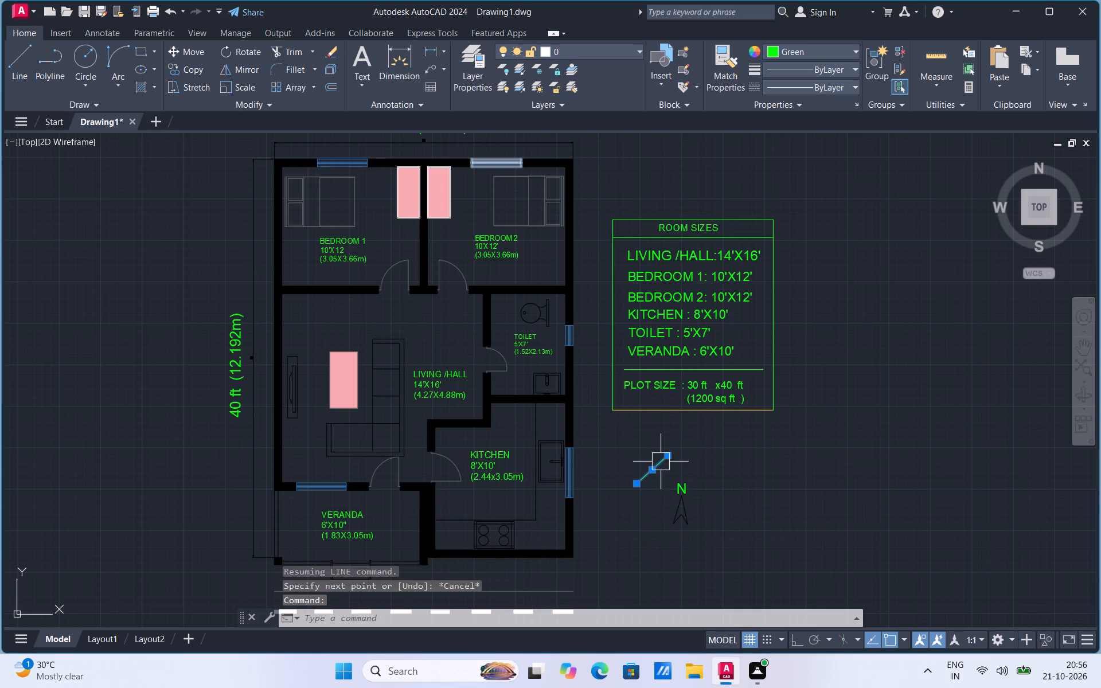
pyautogui.press('Insert')
pyautogui.click(722, 84)
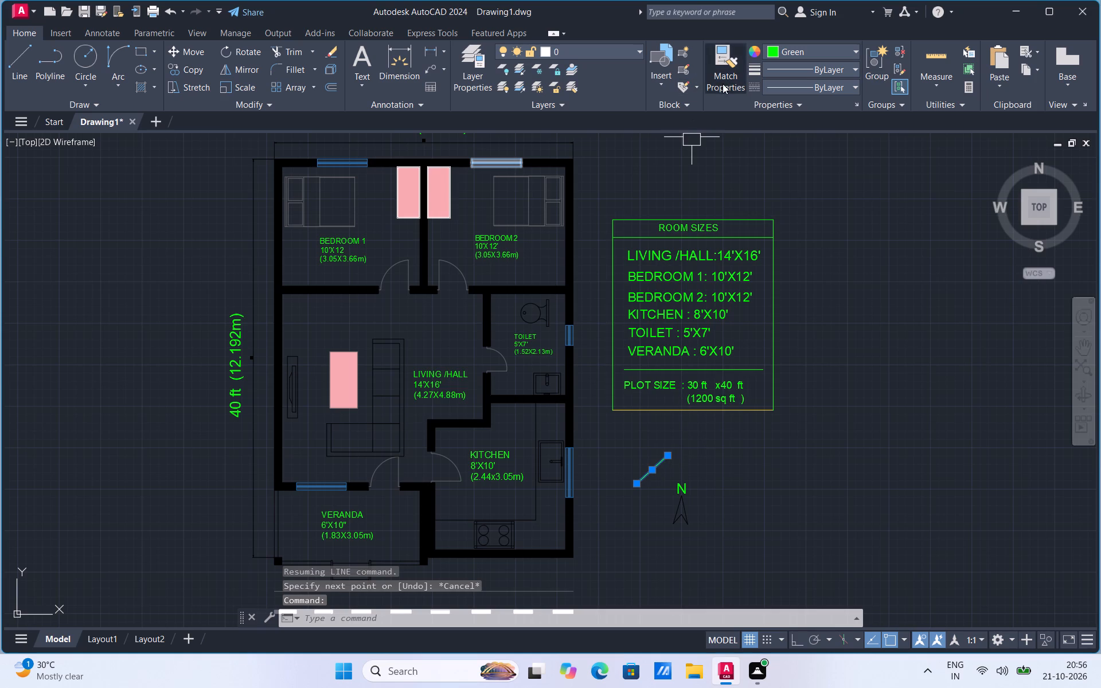
pyautogui.click(780, 405)
pyautogui.click(742, 418)
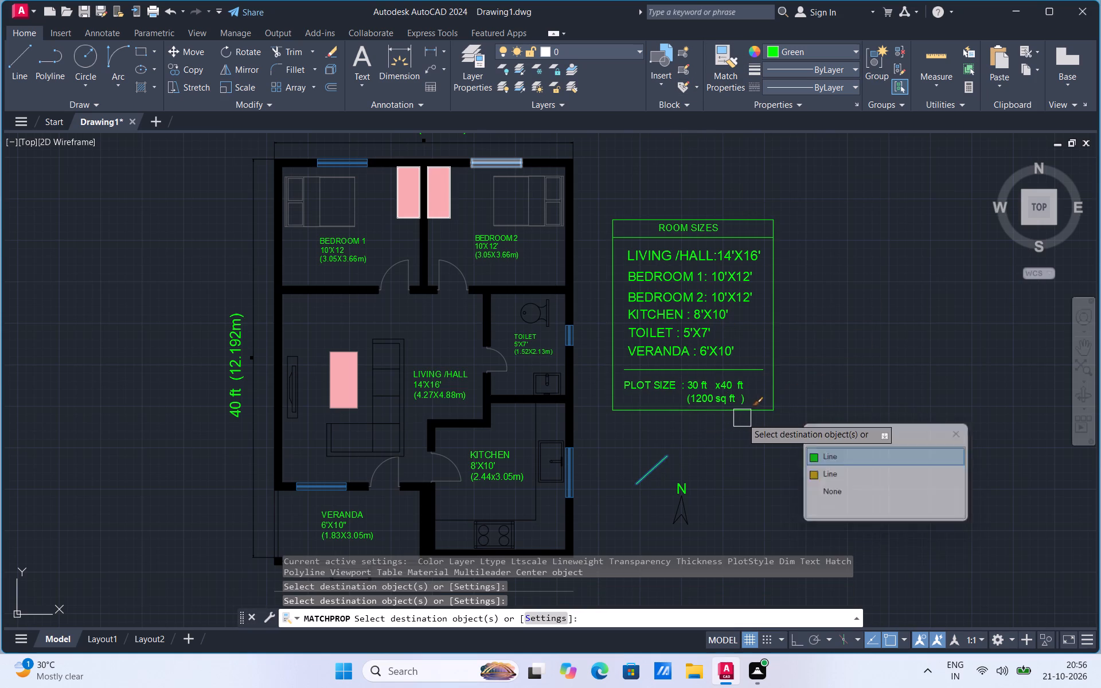
# Finish the green property matching and delete the sample line beside the north arrow.
pyautogui.press('Escape')
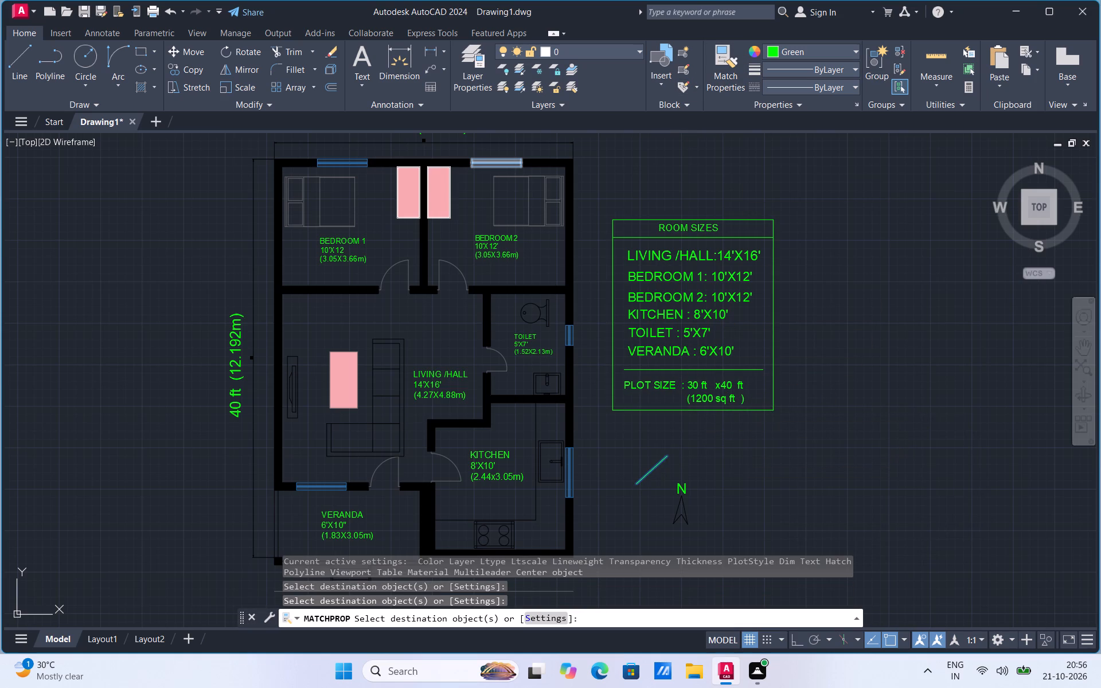
pyautogui.click(646, 472)
pyautogui.press('Delete')
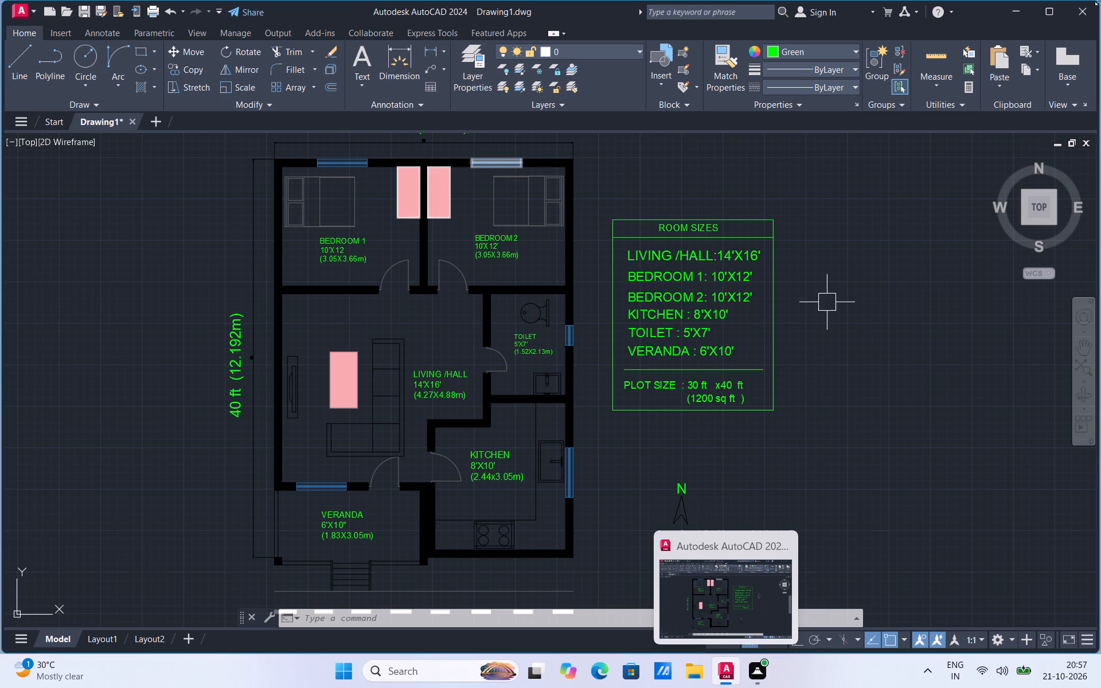
# Set the current colour to black (0,0,0) and draw a short sample line between the kitchen wall and the north arrow.
pyautogui.click(771, 47)
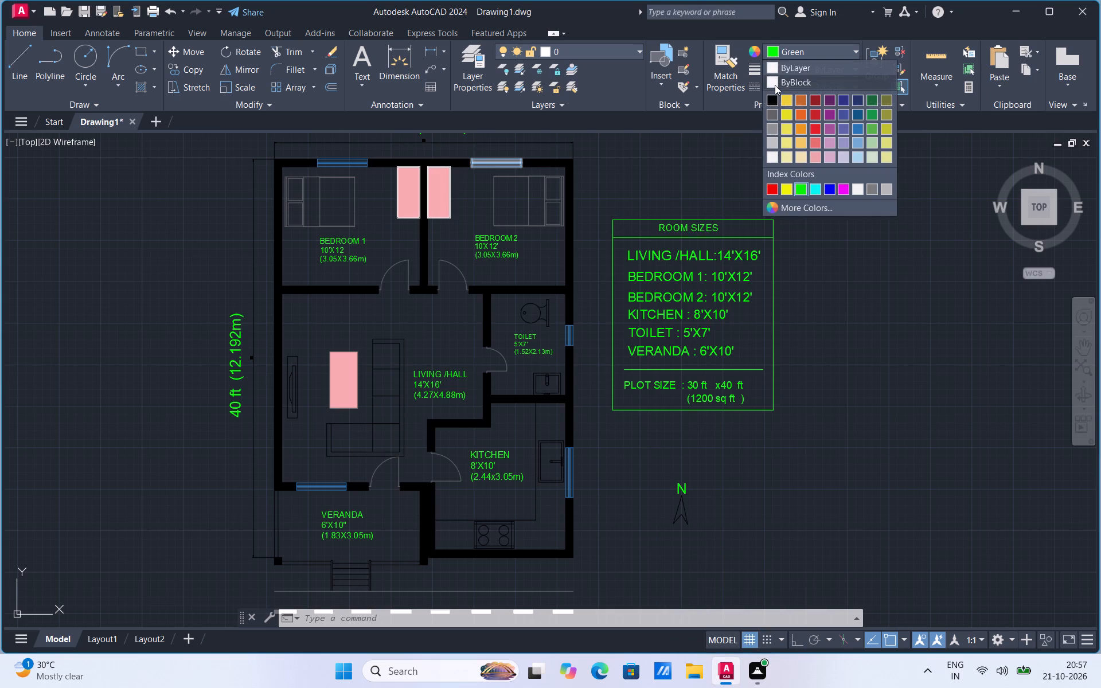
pyautogui.click(772, 97)
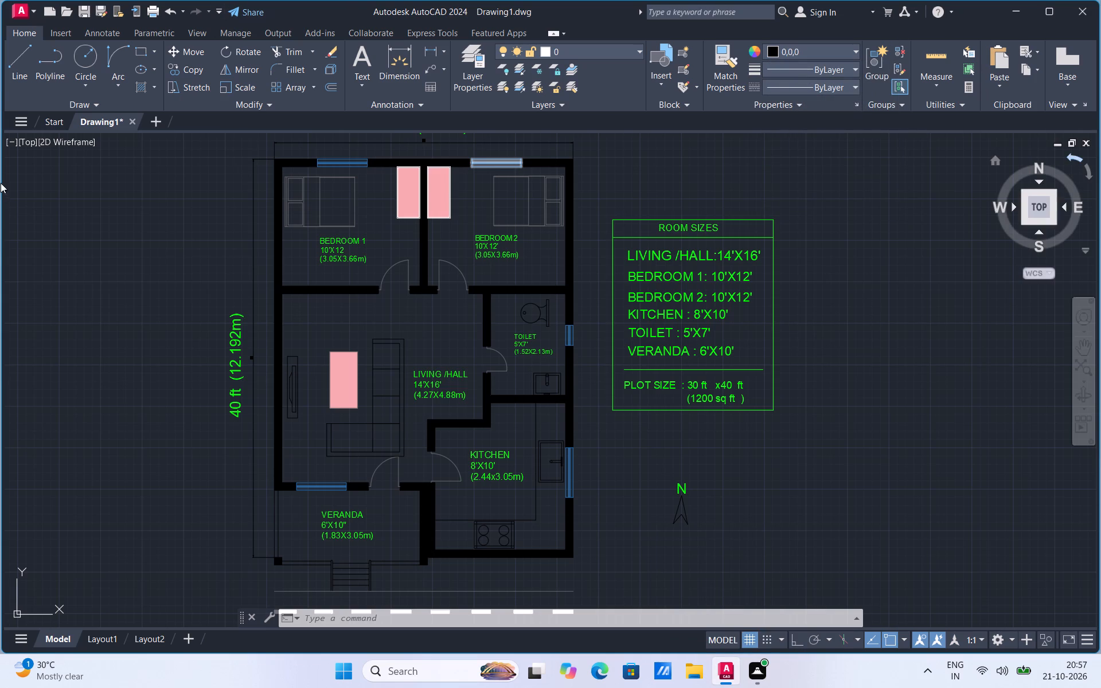
pyautogui.click(12, 73)
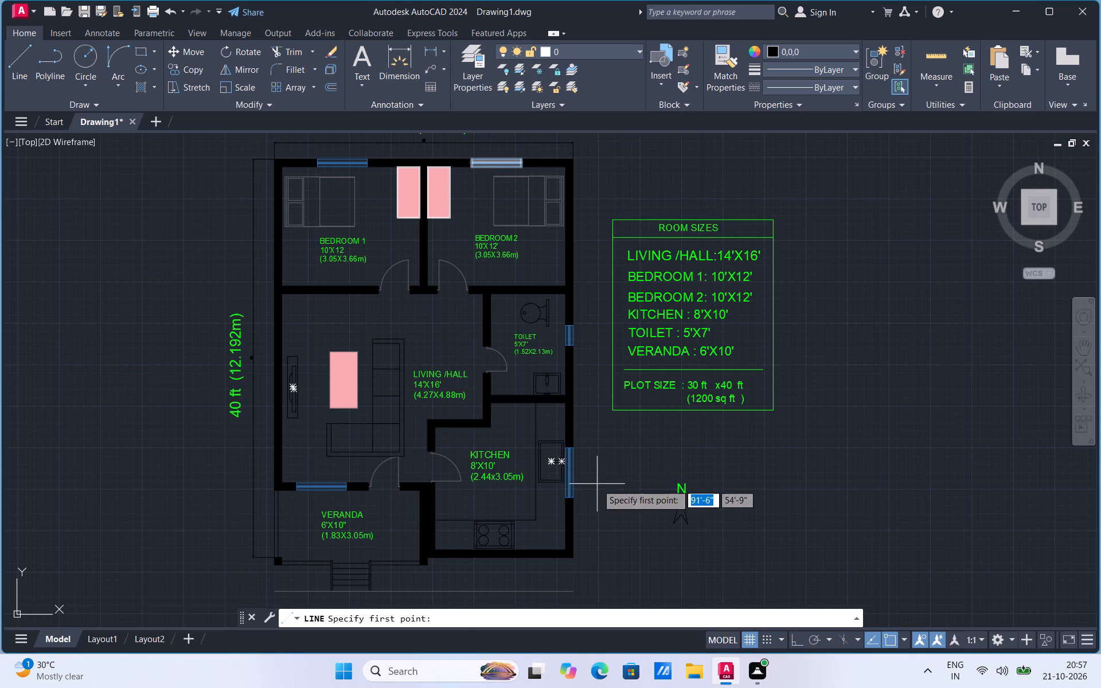
pyautogui.moveTo(623, 497); pyautogui.dragTo(623, 489)
pyautogui.click(628, 454)
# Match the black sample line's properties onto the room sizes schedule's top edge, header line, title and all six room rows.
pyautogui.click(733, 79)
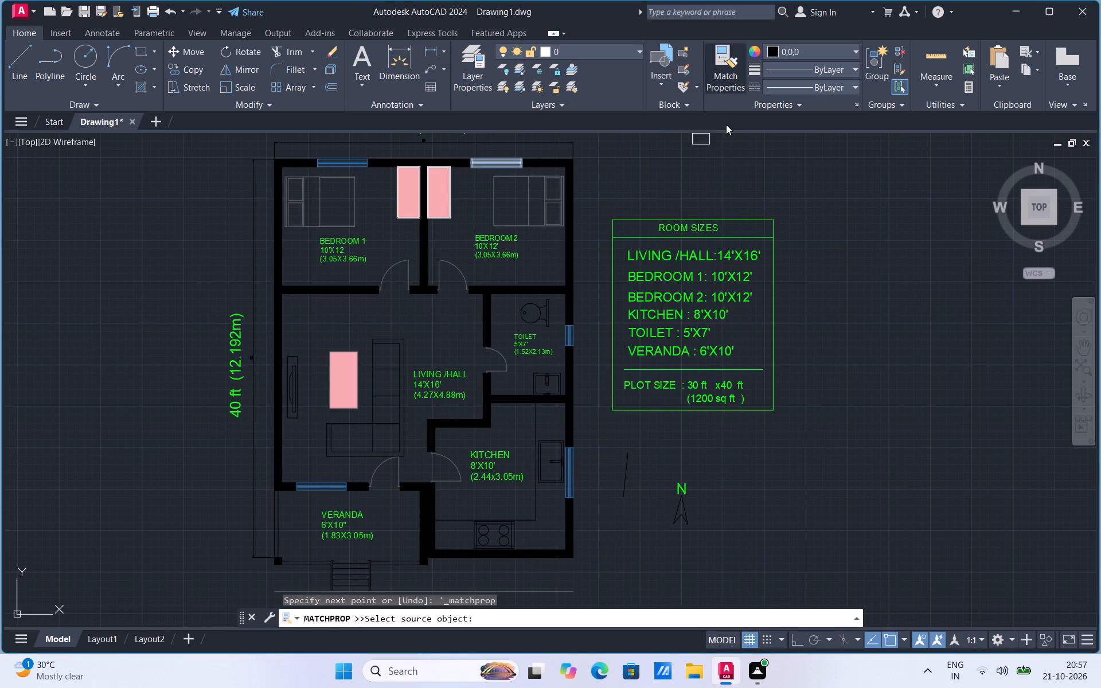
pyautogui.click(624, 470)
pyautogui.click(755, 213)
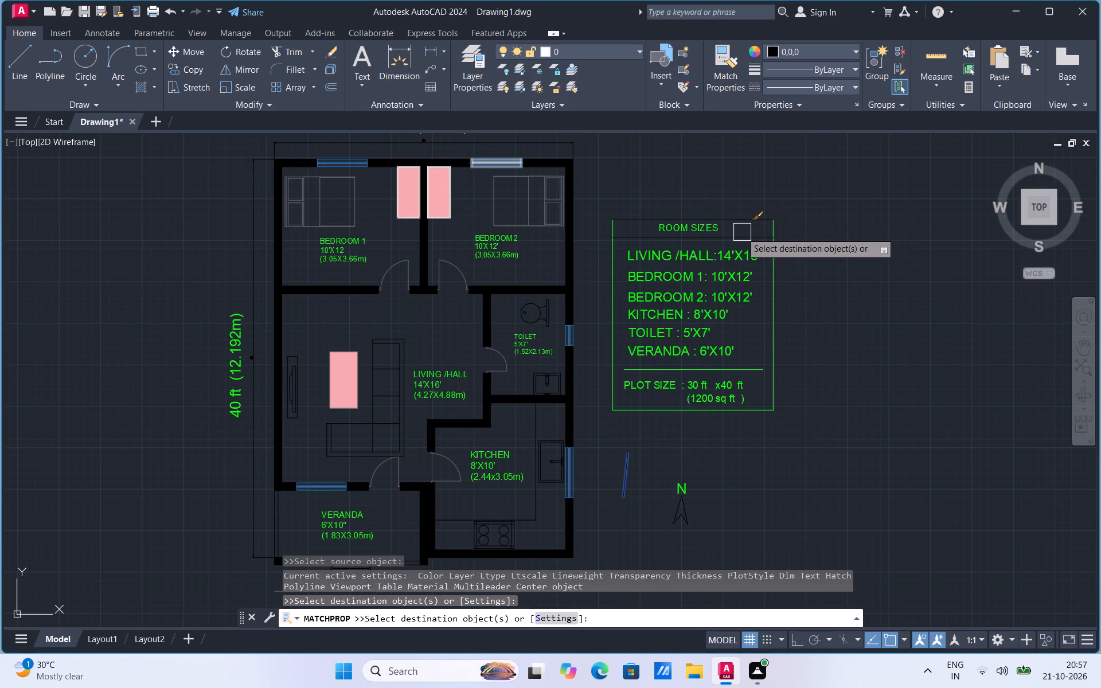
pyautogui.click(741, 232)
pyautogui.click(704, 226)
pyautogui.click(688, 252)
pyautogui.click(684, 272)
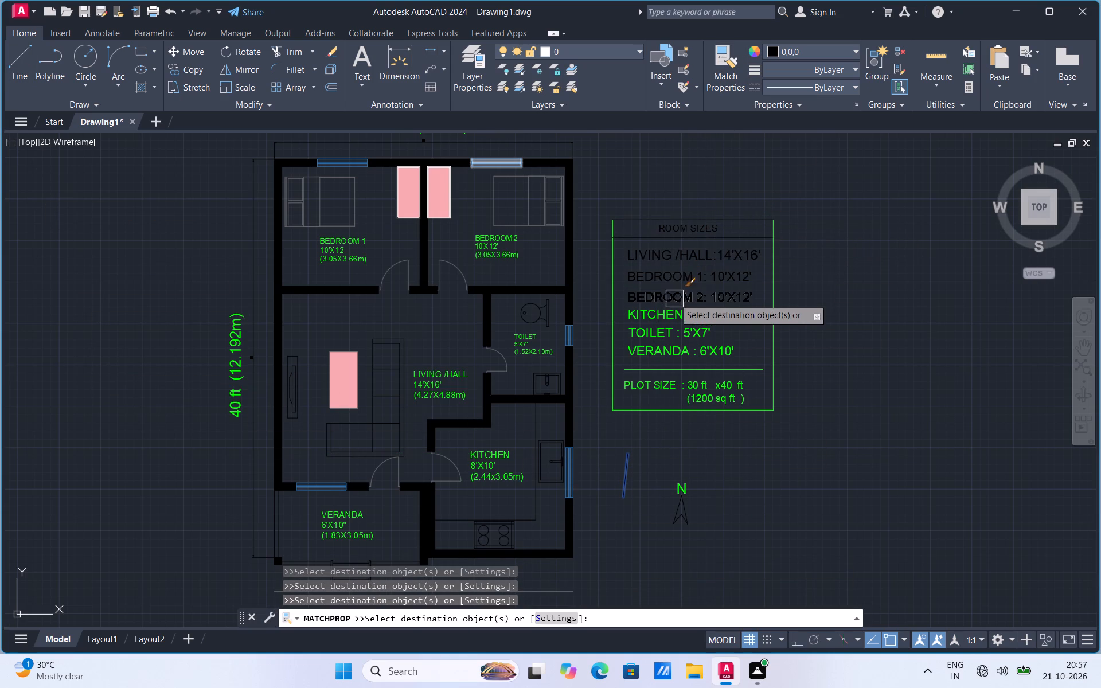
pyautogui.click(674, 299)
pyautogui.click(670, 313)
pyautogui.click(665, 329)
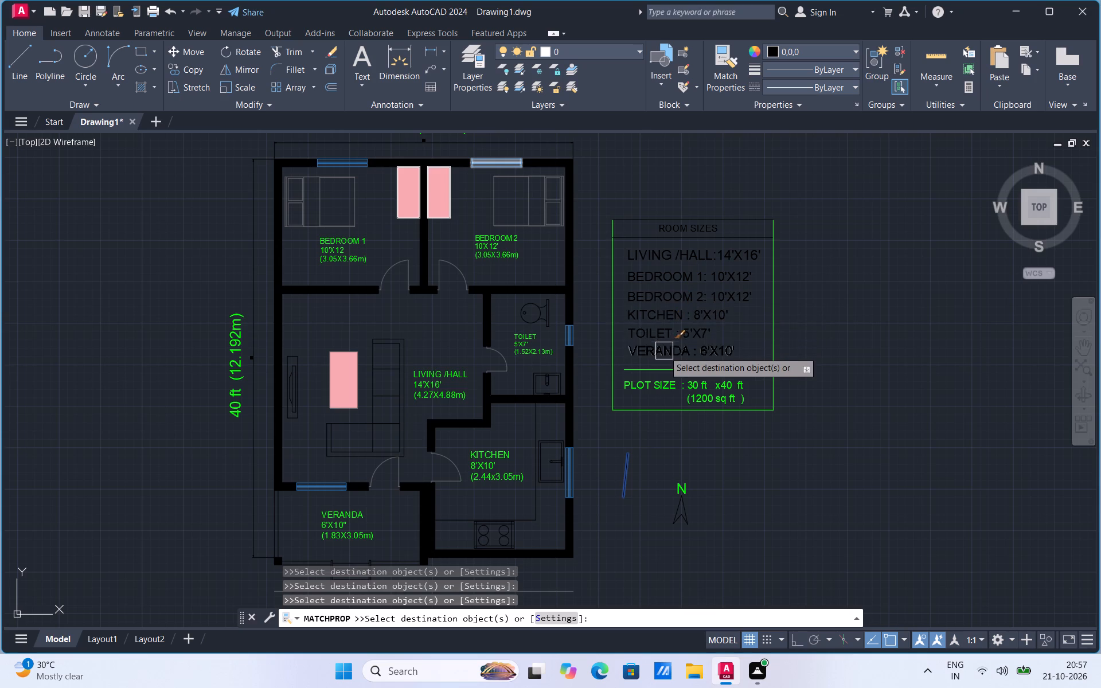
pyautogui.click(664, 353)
# Match the black properties onto the schedule's divider line, PLOT SIZE text, right, left and bottom edges, and the north arrow's N.
pyautogui.click(776, 313)
pyautogui.click(741, 370)
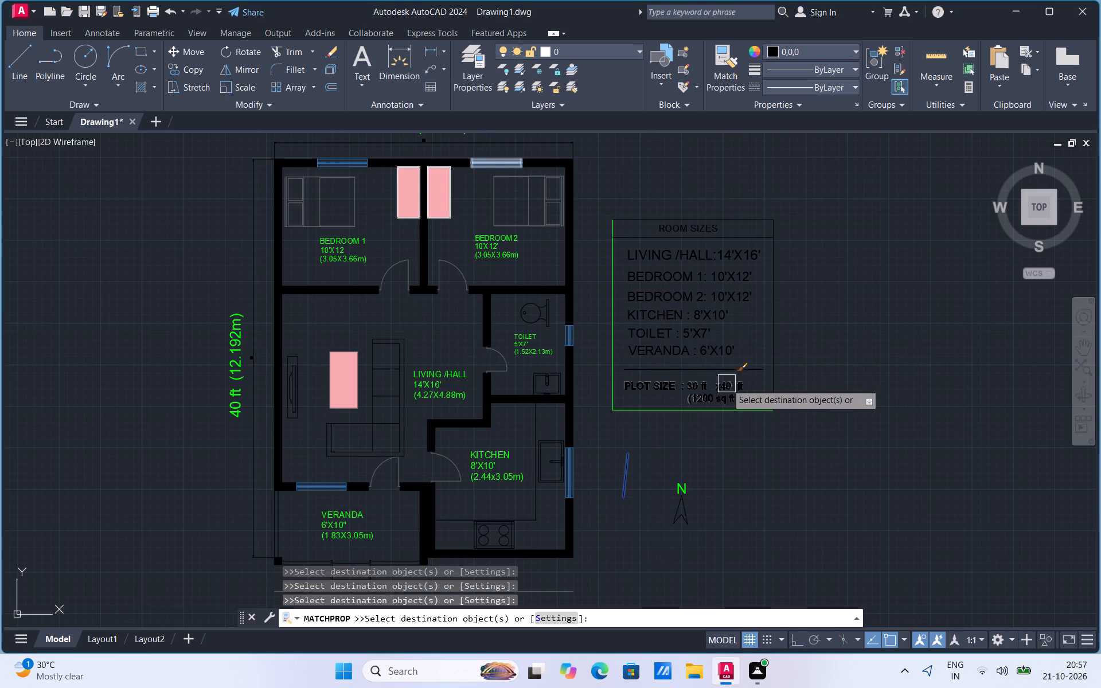
pyautogui.click(727, 384)
pyautogui.click(691, 406)
pyautogui.click(622, 405)
pyautogui.click(611, 358)
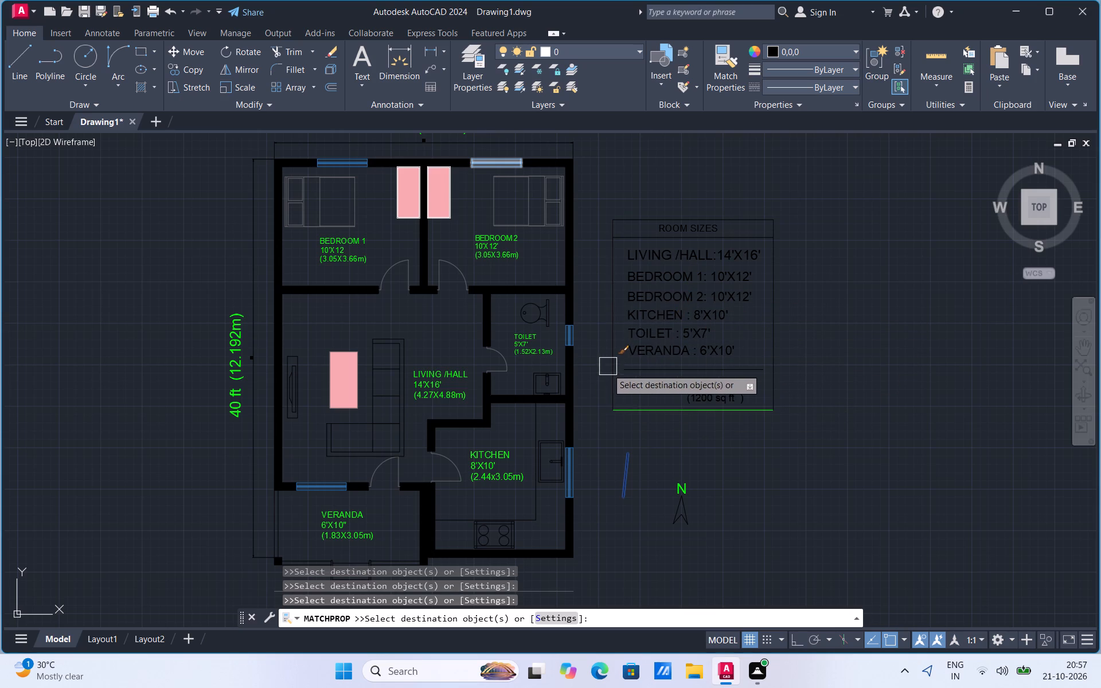
pyautogui.click(626, 411)
pyautogui.click(682, 487)
pyautogui.click(681, 409)
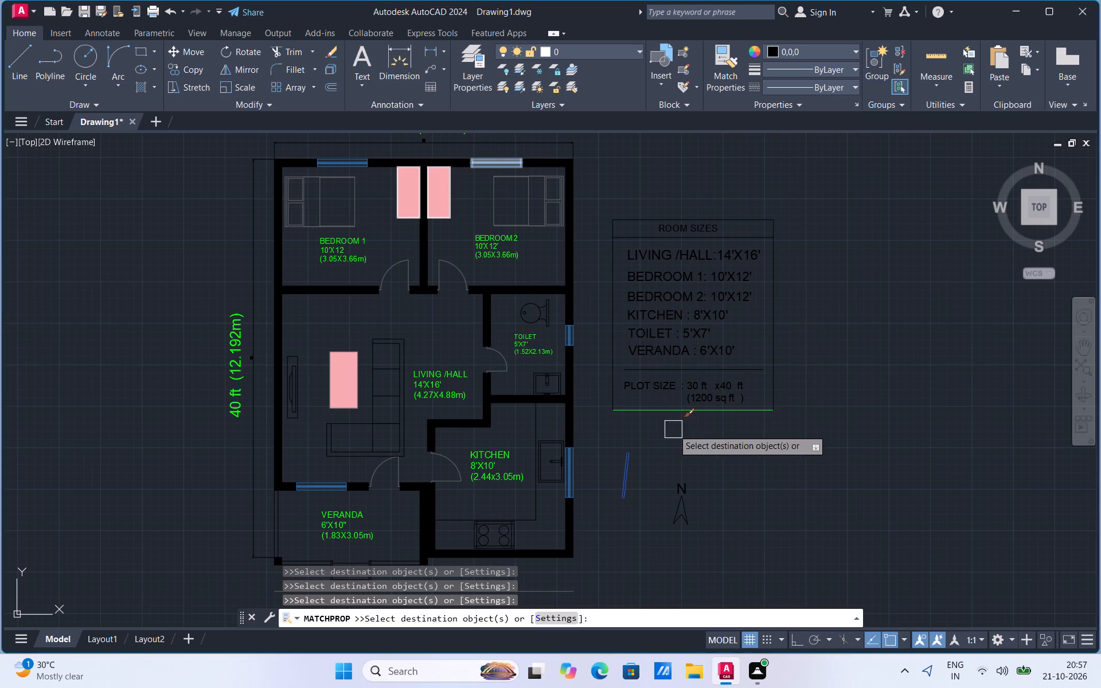
pyautogui.click(686, 413)
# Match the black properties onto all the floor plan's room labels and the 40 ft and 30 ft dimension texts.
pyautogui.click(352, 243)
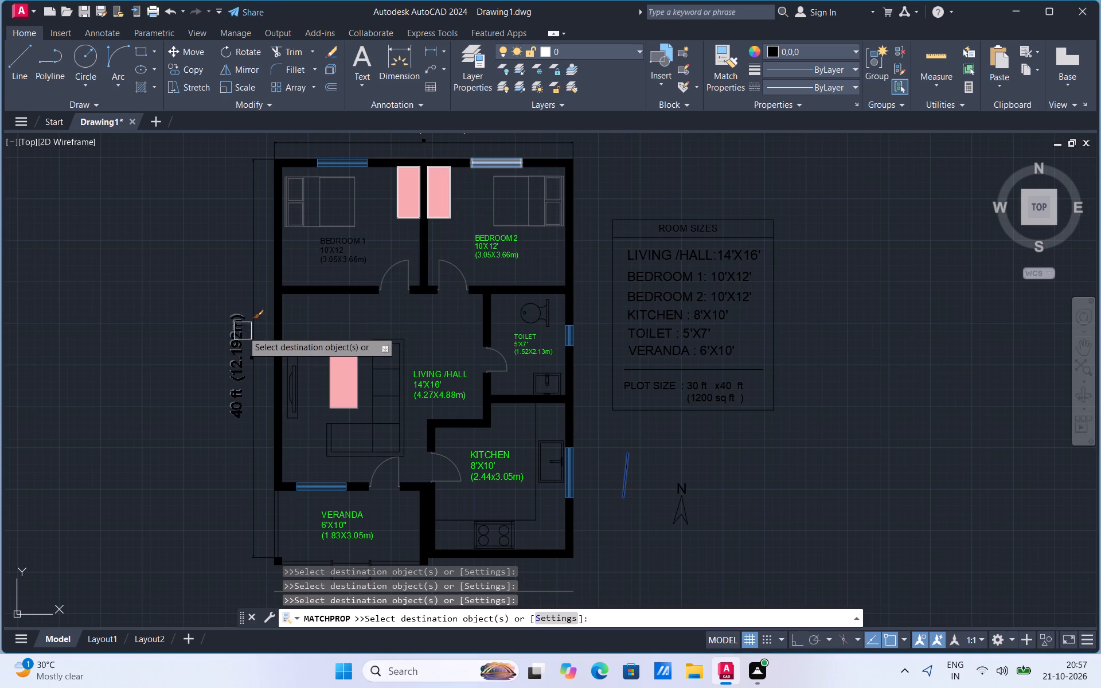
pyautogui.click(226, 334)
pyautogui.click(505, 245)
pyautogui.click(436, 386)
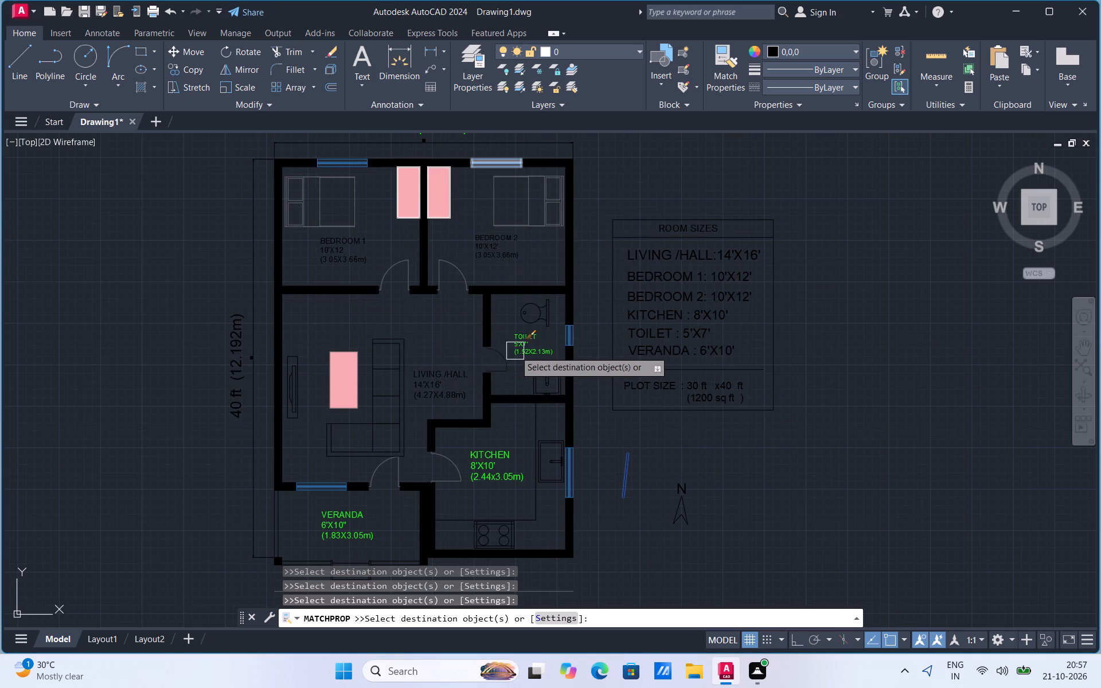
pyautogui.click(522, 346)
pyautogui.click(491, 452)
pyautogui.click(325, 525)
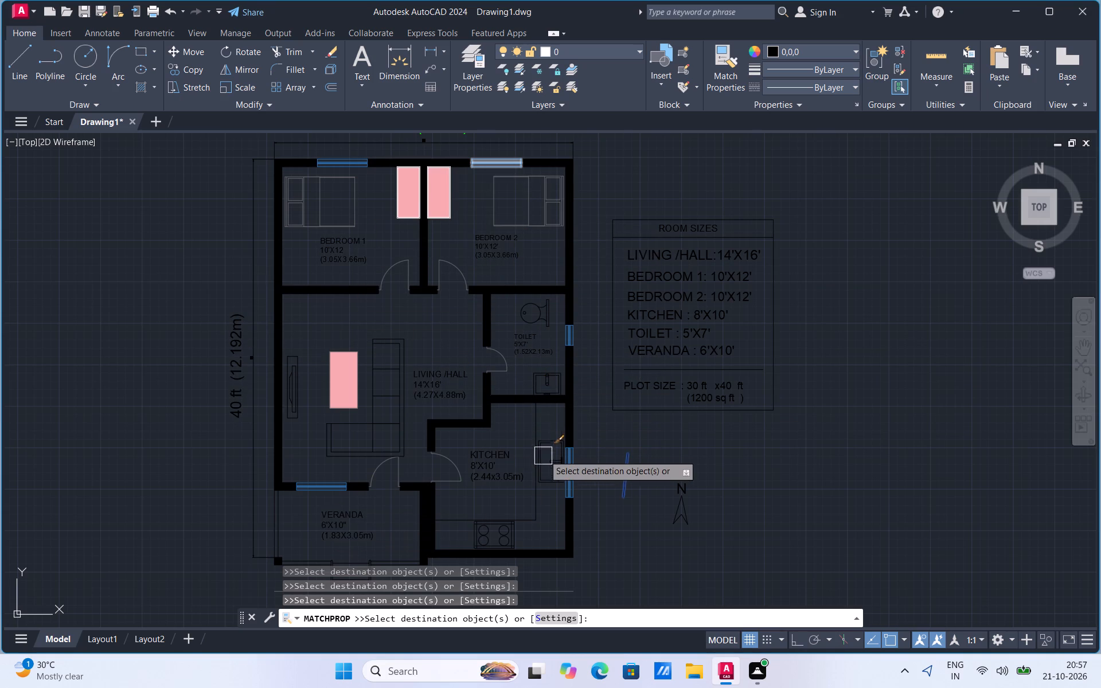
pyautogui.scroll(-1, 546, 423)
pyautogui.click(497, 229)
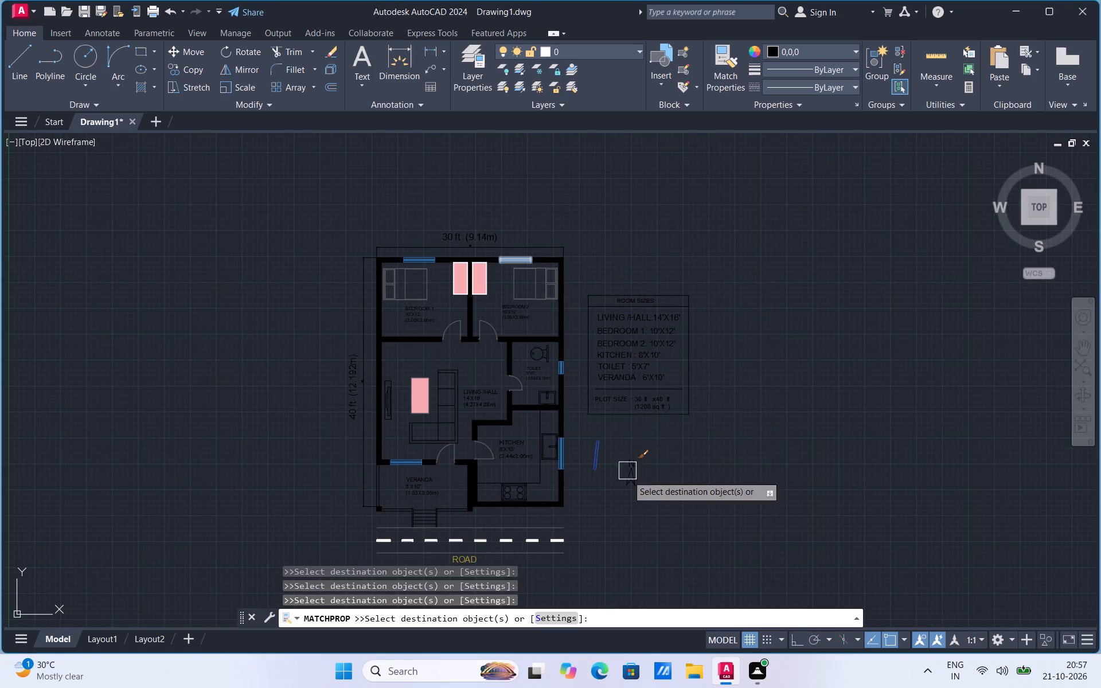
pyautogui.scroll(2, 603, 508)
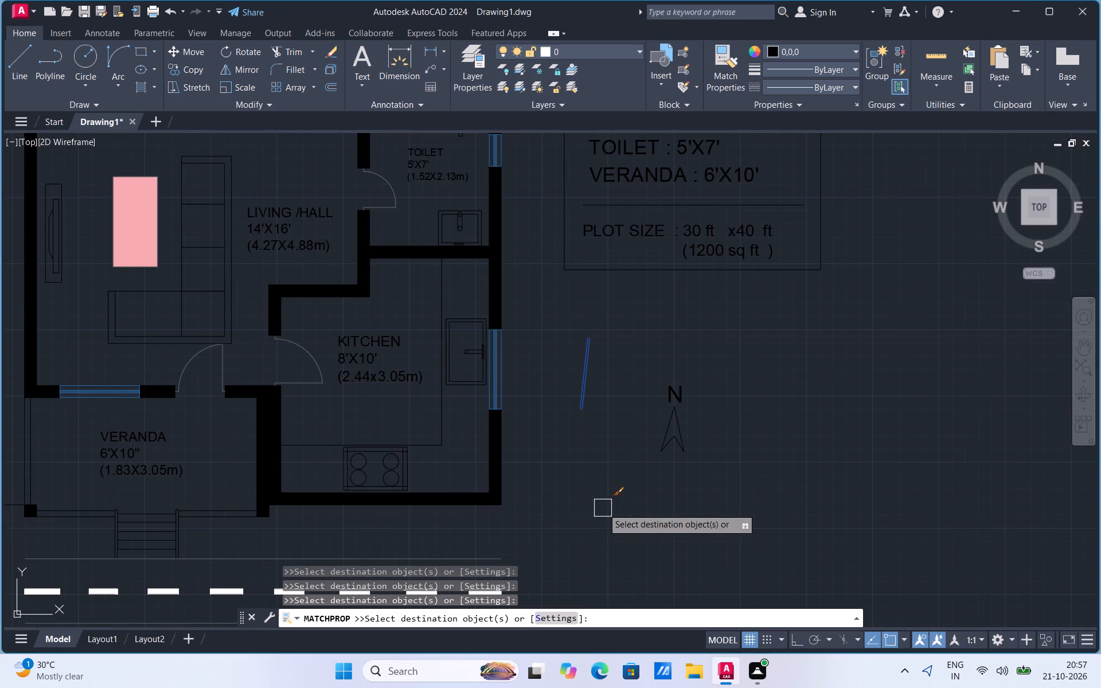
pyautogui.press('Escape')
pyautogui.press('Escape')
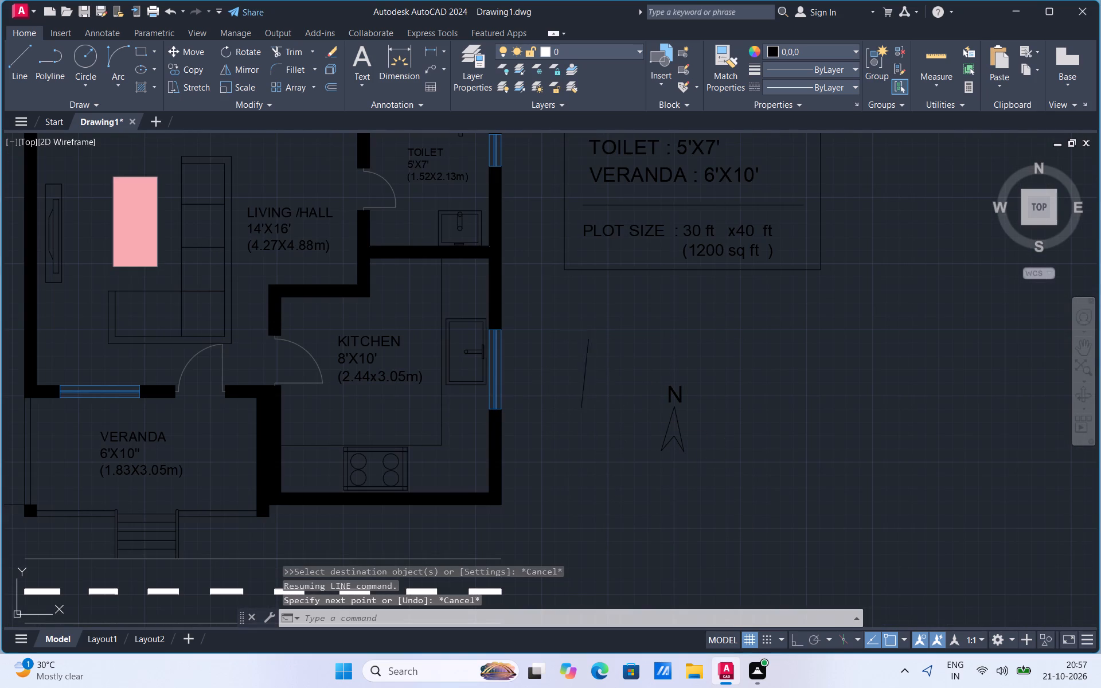
# Delete the black sample line beside the north arrow.
pyautogui.click(583, 380)
pyautogui.press('Delete')
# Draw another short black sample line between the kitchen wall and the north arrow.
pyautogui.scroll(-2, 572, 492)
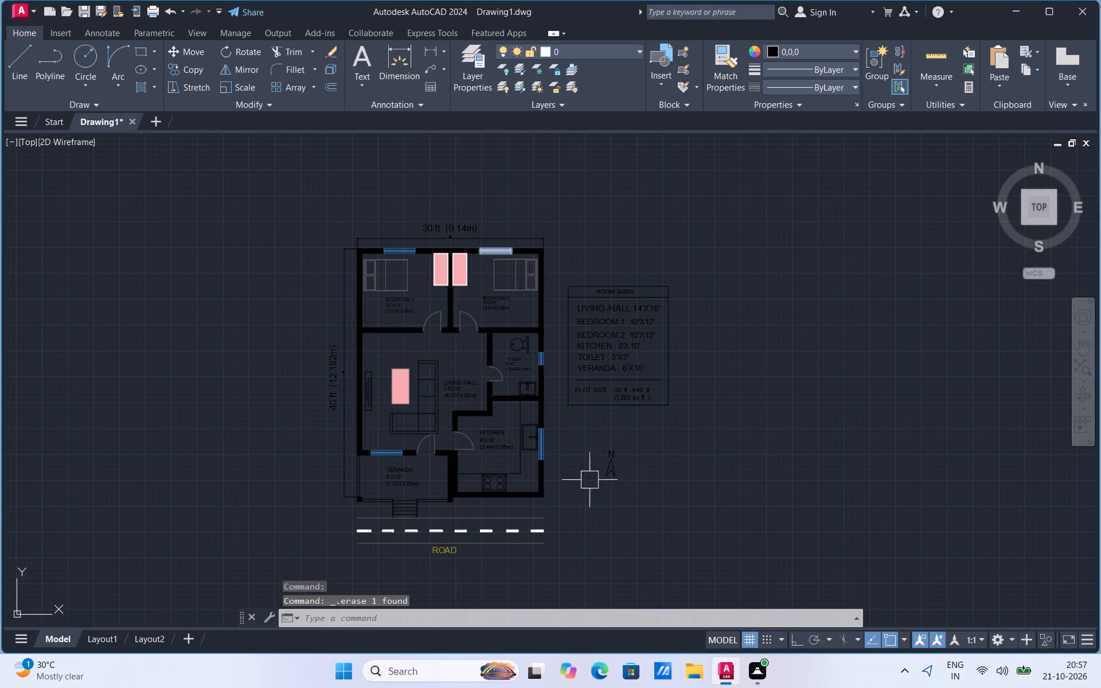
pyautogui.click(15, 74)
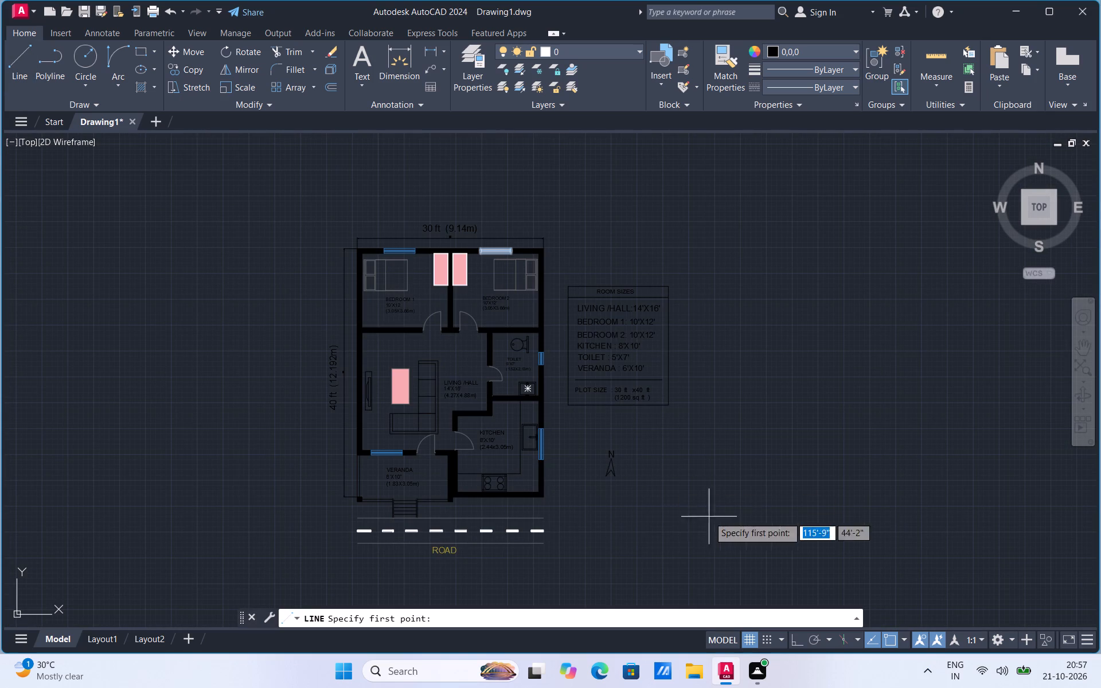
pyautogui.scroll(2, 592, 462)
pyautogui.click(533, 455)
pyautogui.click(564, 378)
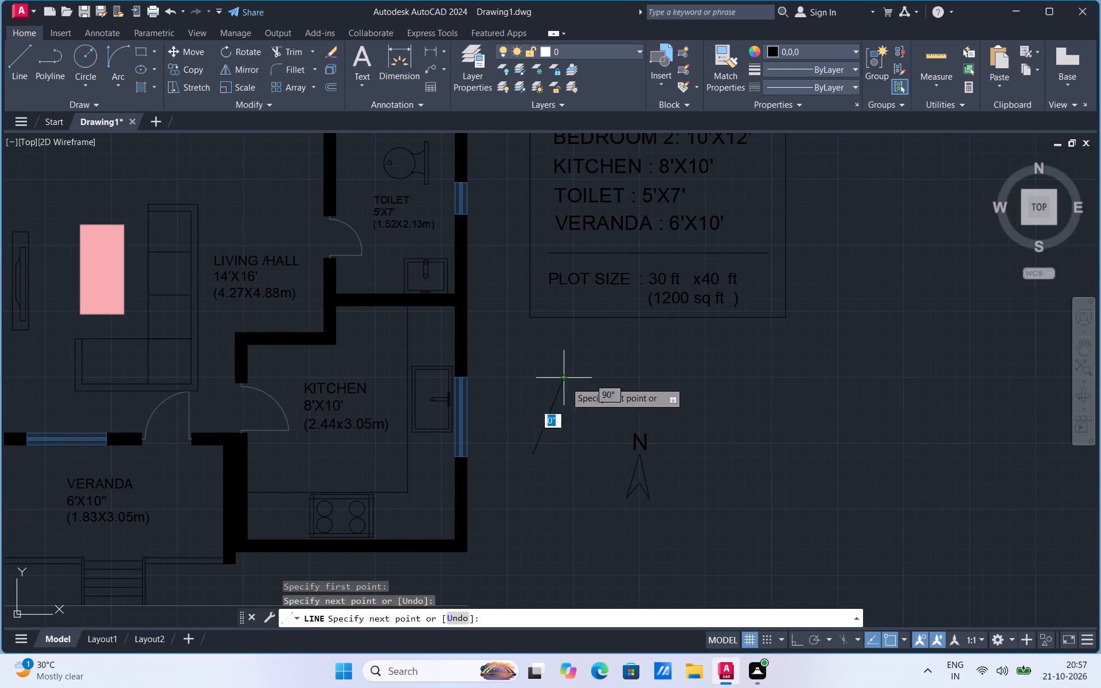
# Set the current colour to yellow (244,238,81) and draw a short sample line beside the black one.
pyautogui.click(775, 52)
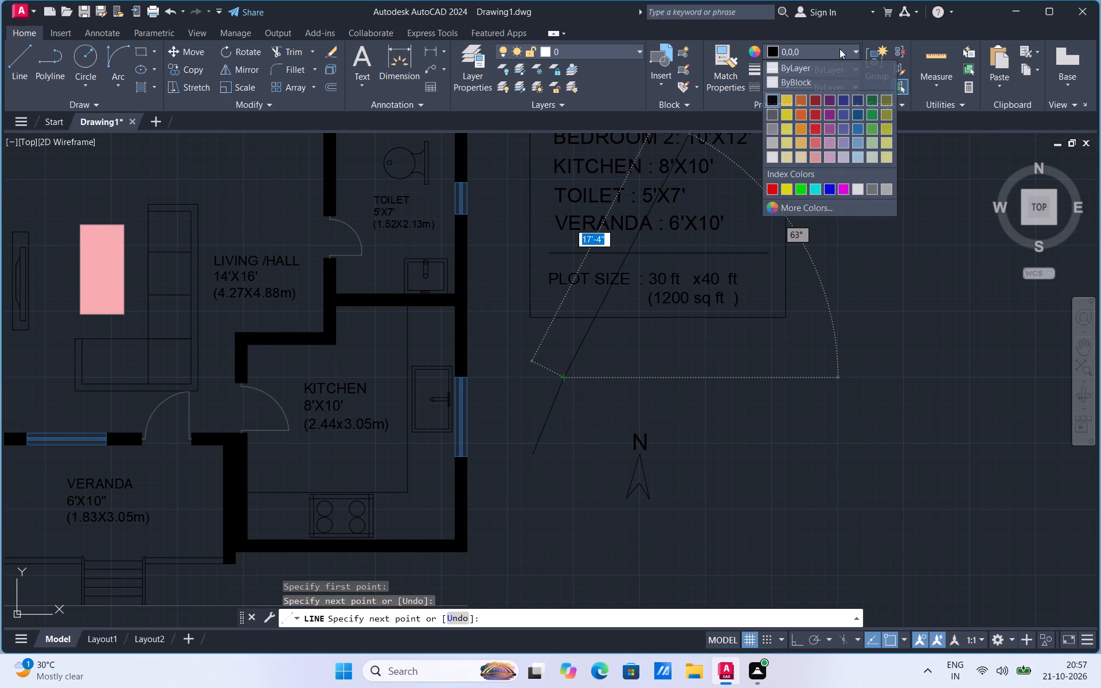
pyautogui.click(788, 127)
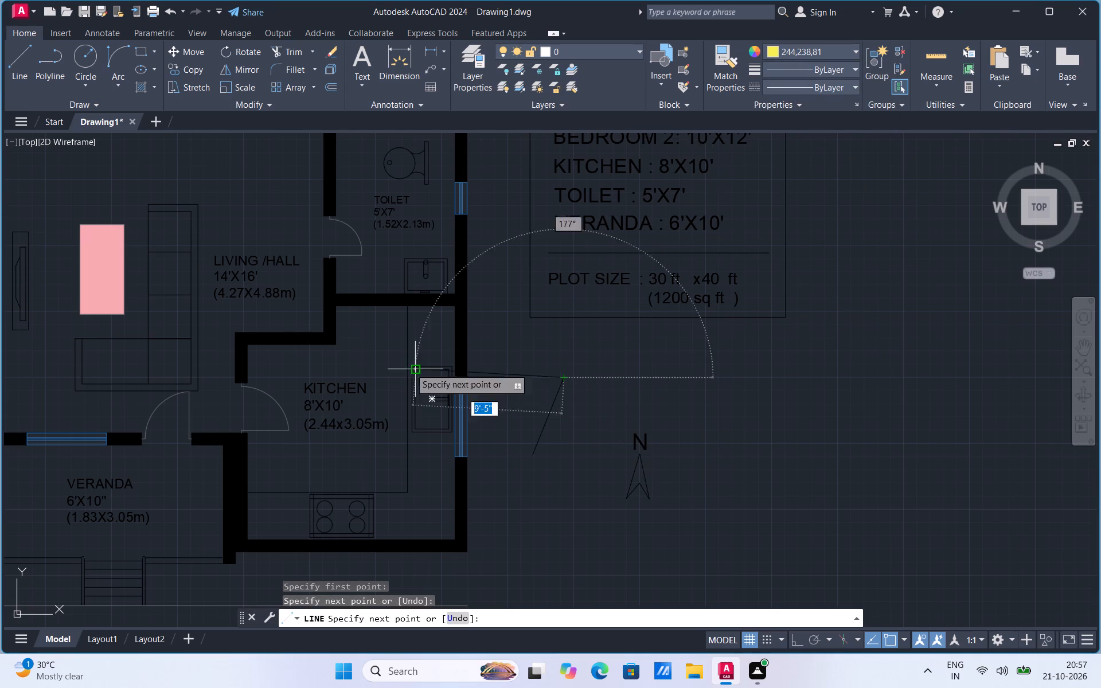
pyautogui.click(31, 71)
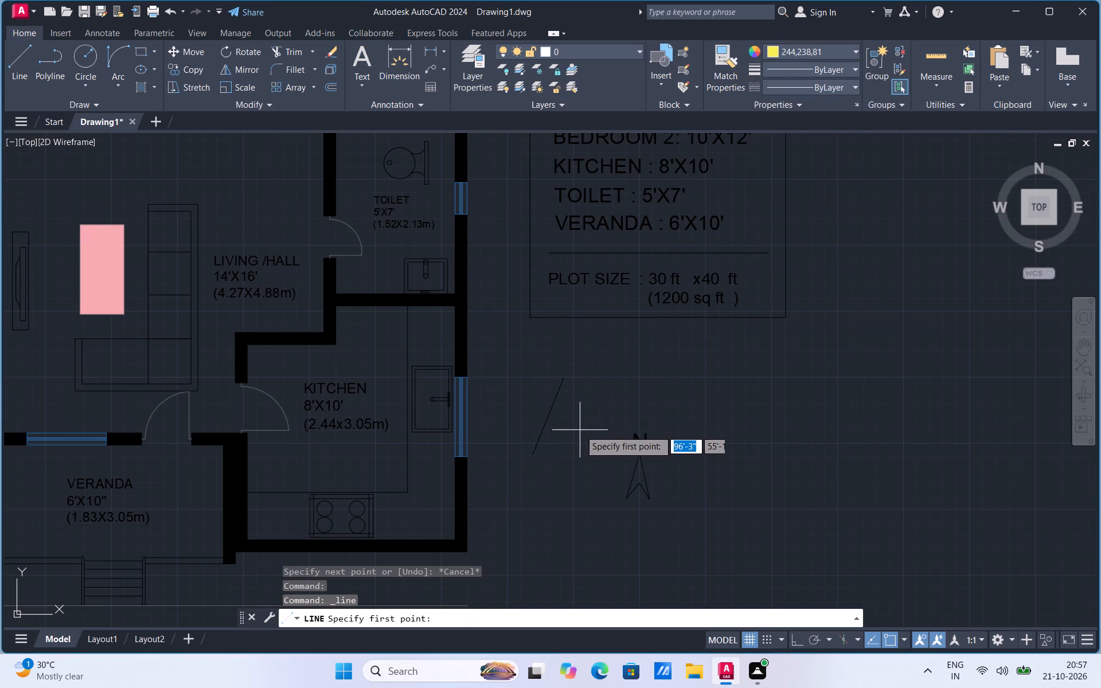
pyautogui.moveTo(579, 430); pyautogui.dragTo(579, 423)
pyautogui.click(596, 358)
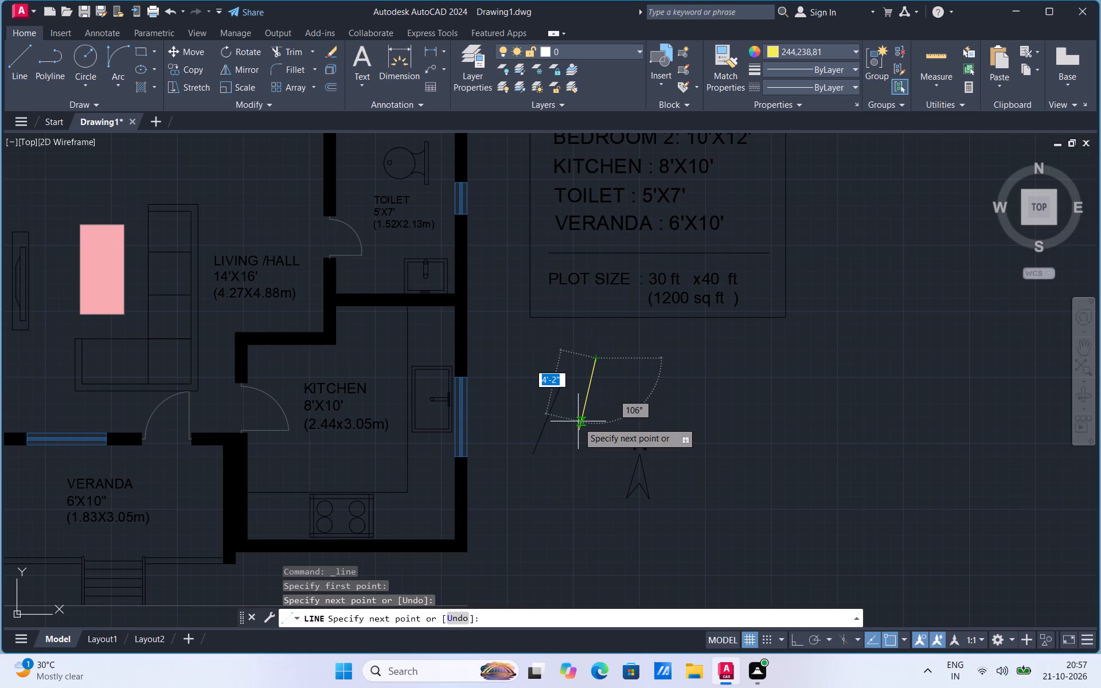
pyautogui.press('Escape')
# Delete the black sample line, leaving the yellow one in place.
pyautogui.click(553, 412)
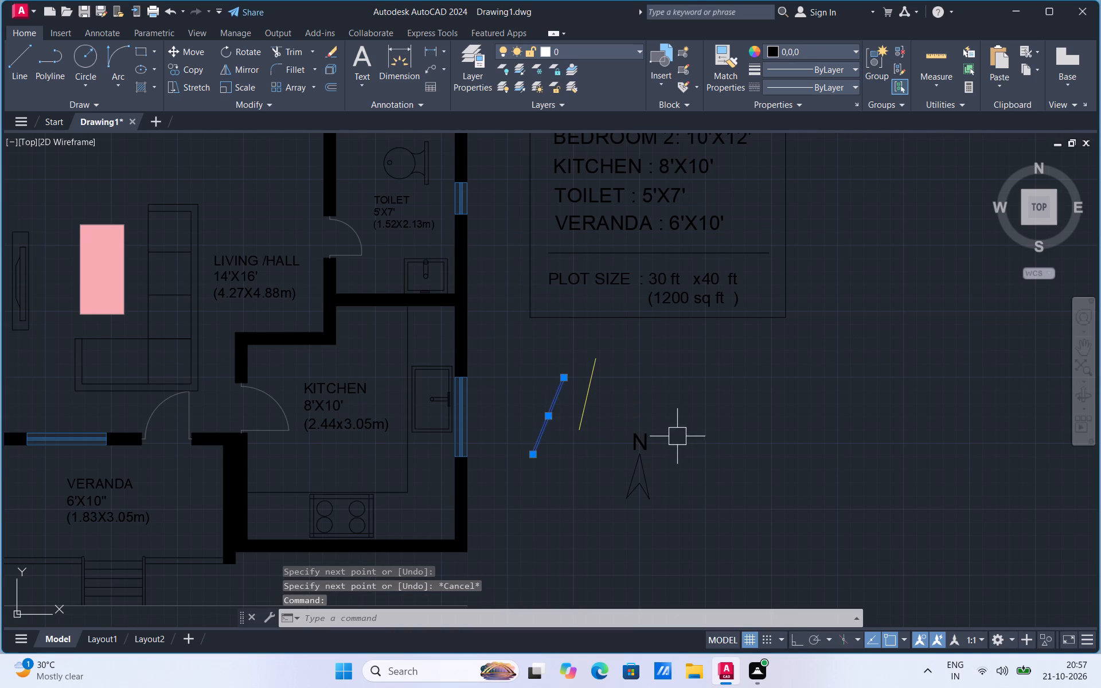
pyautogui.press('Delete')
# Match the yellow sample line's properties onto the Bedroom 1, Bedroom 2, Living/Hall and Toilet labels and the 30 ft and 40 ft dimension texts.
pyautogui.click(724, 88)
pyautogui.click(585, 396)
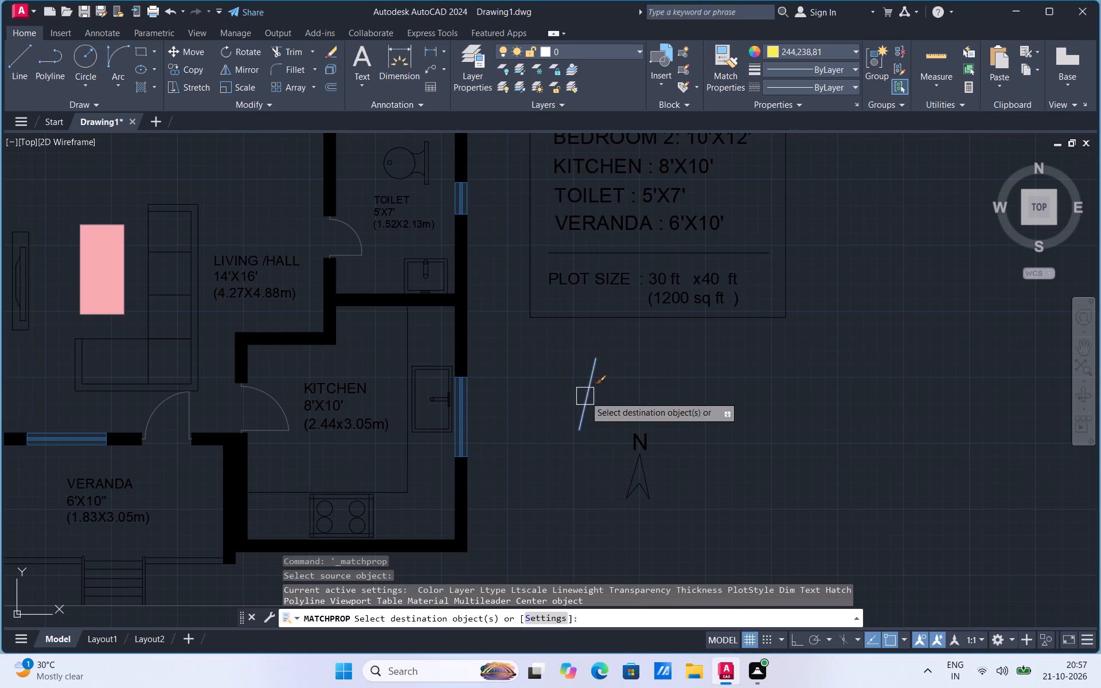
pyautogui.scroll(-2, 685, 411)
pyautogui.scroll(1, 473, 277)
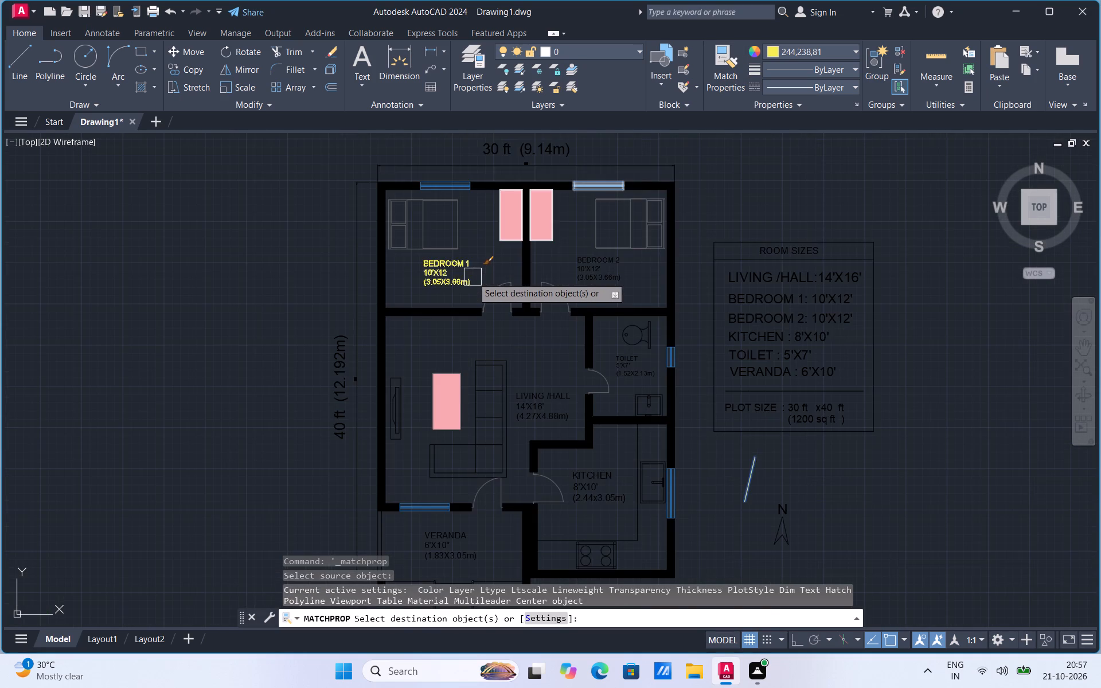
pyautogui.click(473, 277)
pyautogui.click(518, 153)
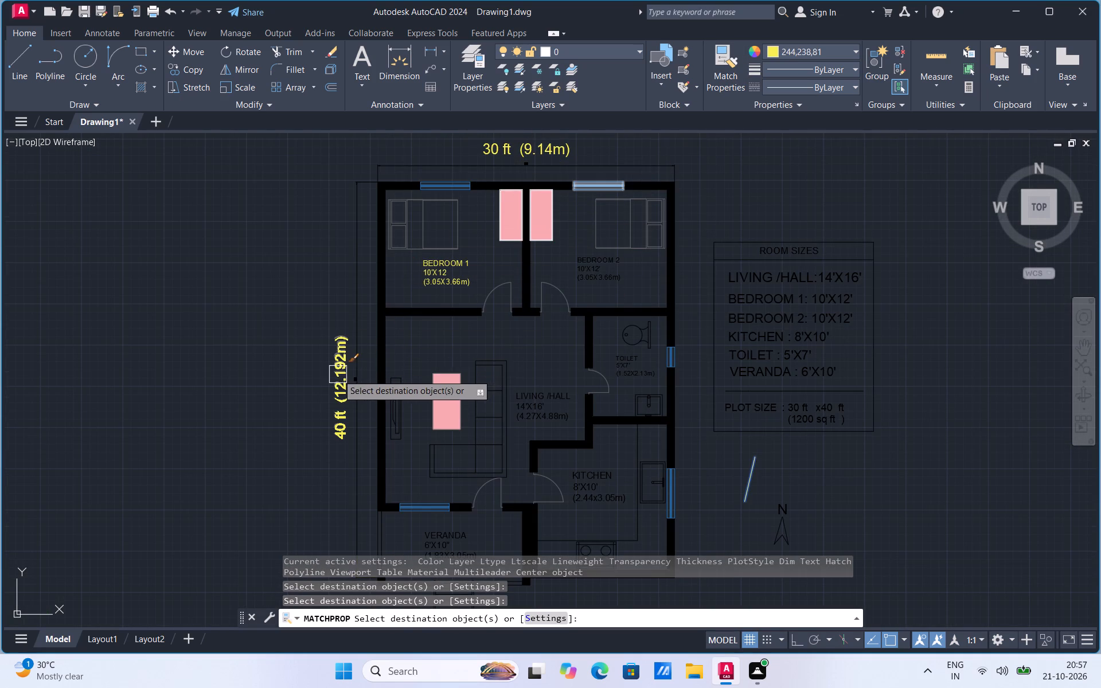
pyautogui.click(338, 374)
pyautogui.click(618, 275)
pyautogui.click(546, 405)
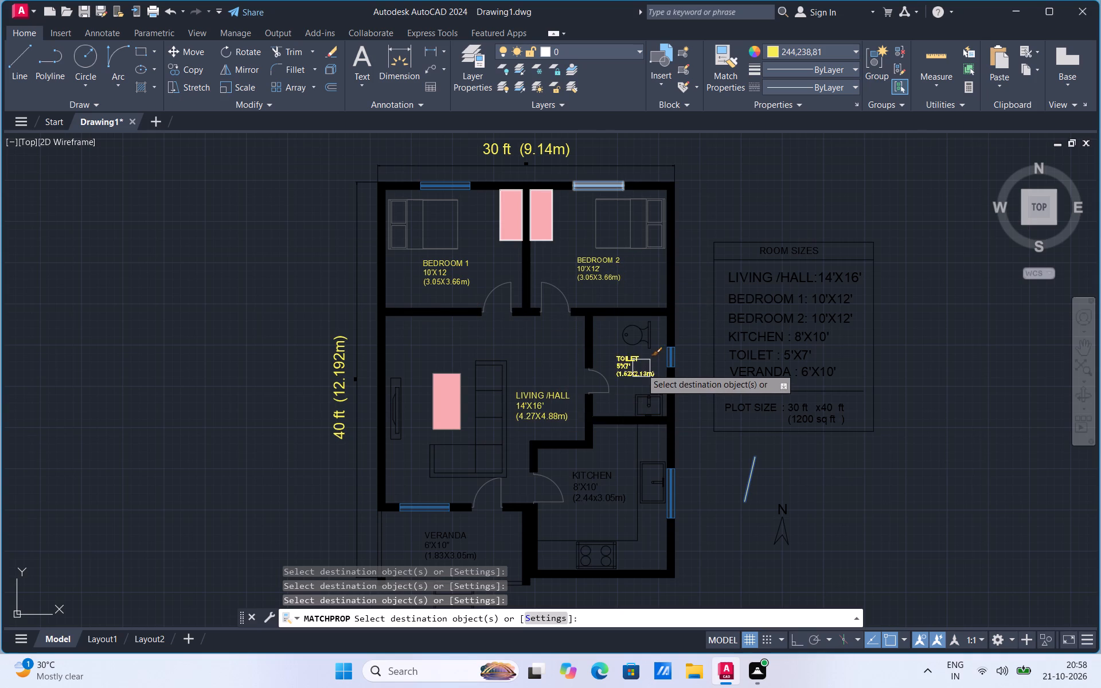
pyautogui.click(641, 368)
# Match the yellow properties onto the room sizes schedule's title, six room rows, header line, and the frame's top and left edges.
pyautogui.click(755, 277)
pyautogui.click(774, 251)
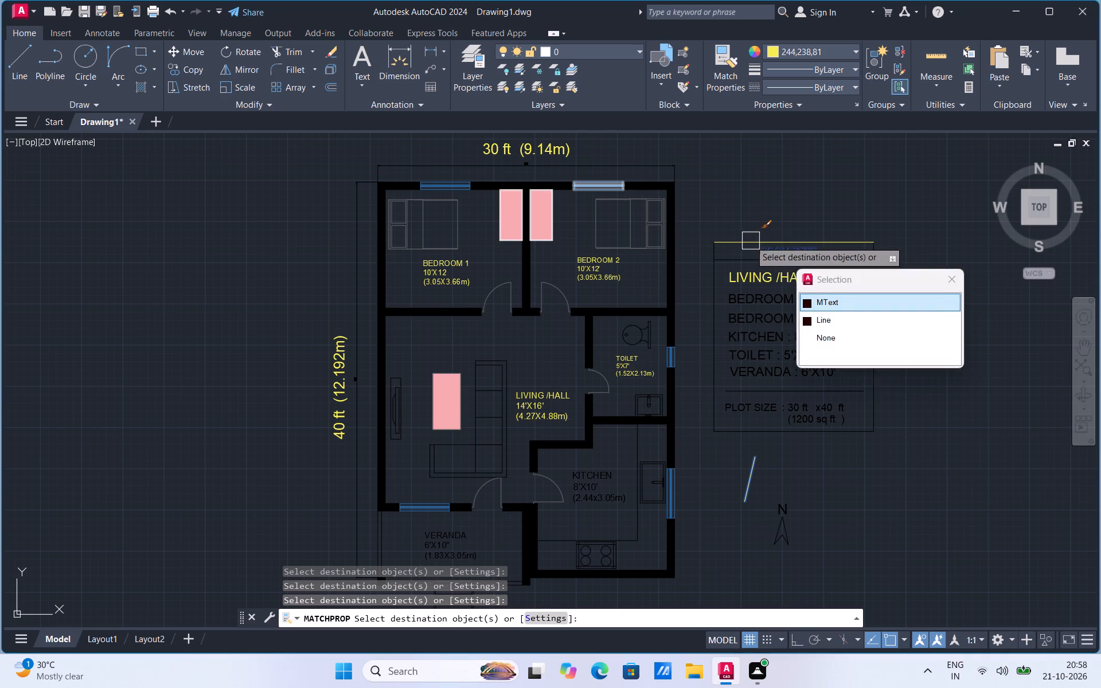
pyautogui.click(748, 241)
pyautogui.click(735, 257)
pyautogui.click(715, 284)
pyautogui.click(749, 304)
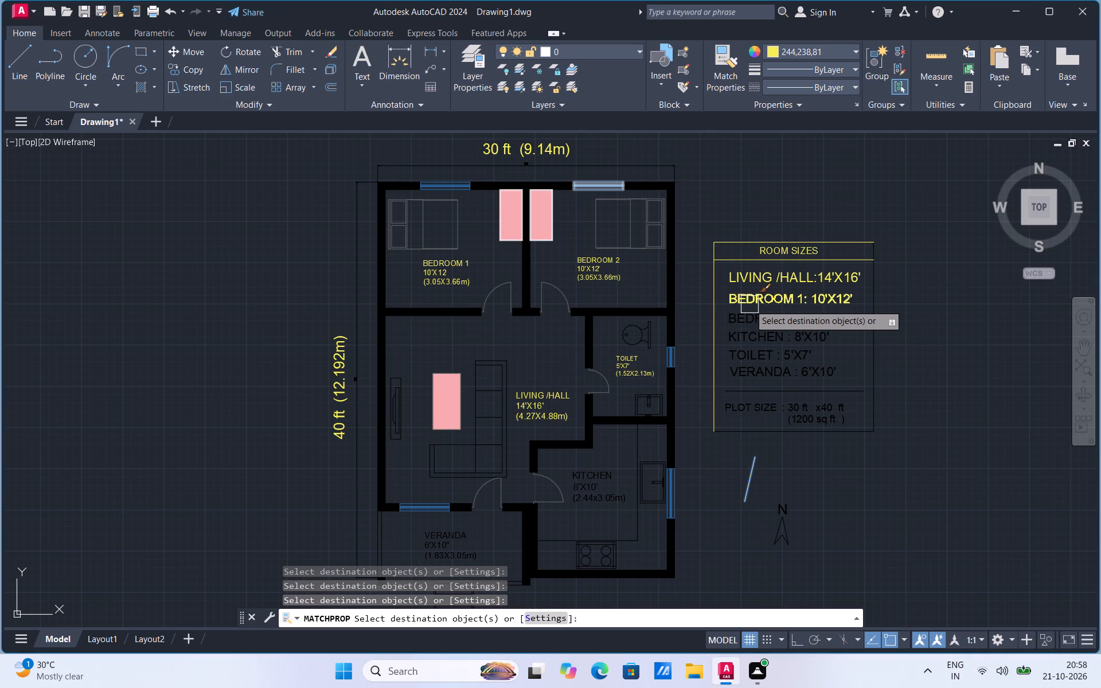
pyautogui.click(748, 322)
pyautogui.click(747, 338)
pyautogui.click(746, 359)
pyautogui.click(745, 372)
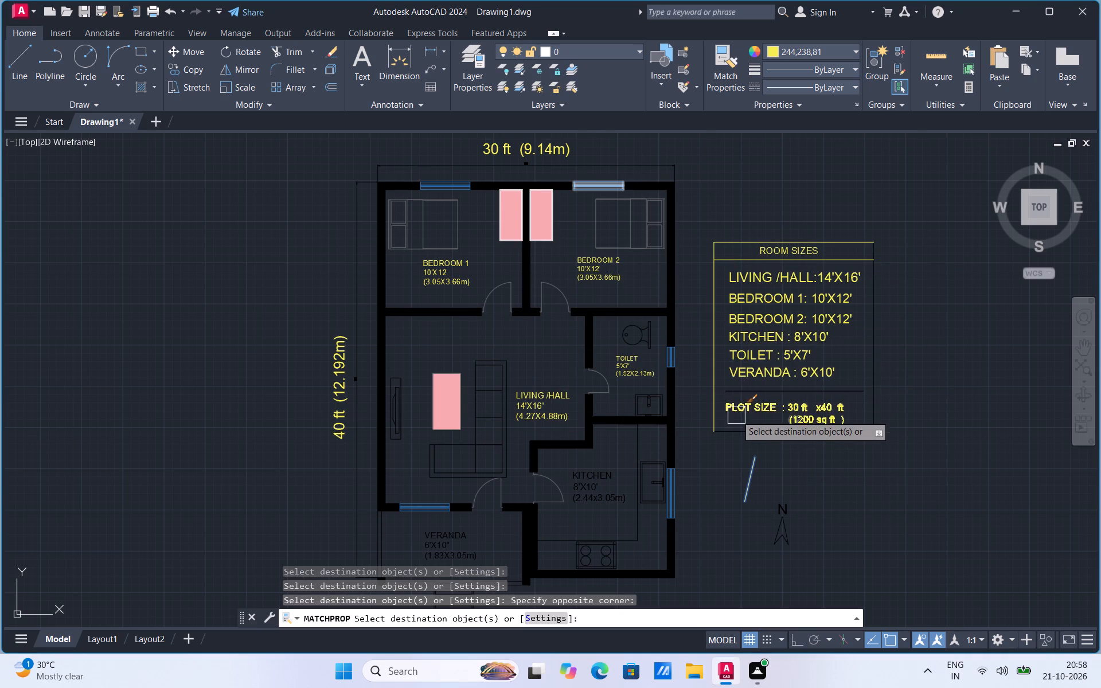
# Match the yellow properties onto the schedule's PLOT SIZE text, divider line, and the frame's bottom and right edges.
pyautogui.click(736, 415)
pyautogui.click(748, 392)
pyautogui.click(746, 428)
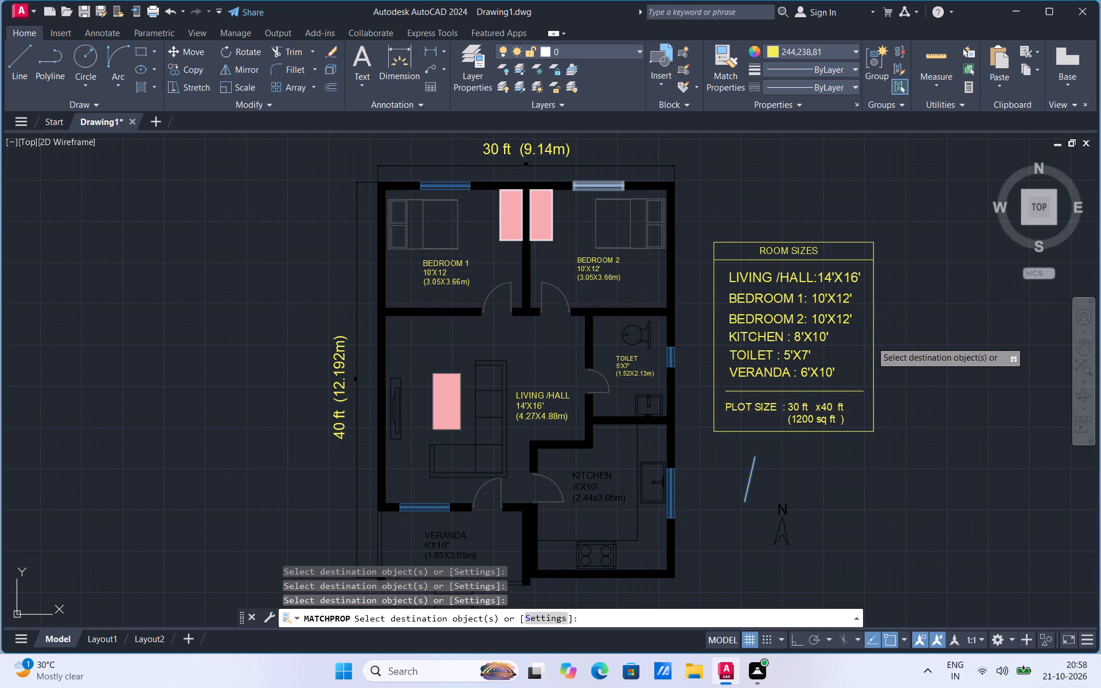
pyautogui.click(871, 341)
# Match the yellow properties onto the Kitchen and Veranda labels.
pyautogui.click(585, 481)
pyautogui.click(463, 541)
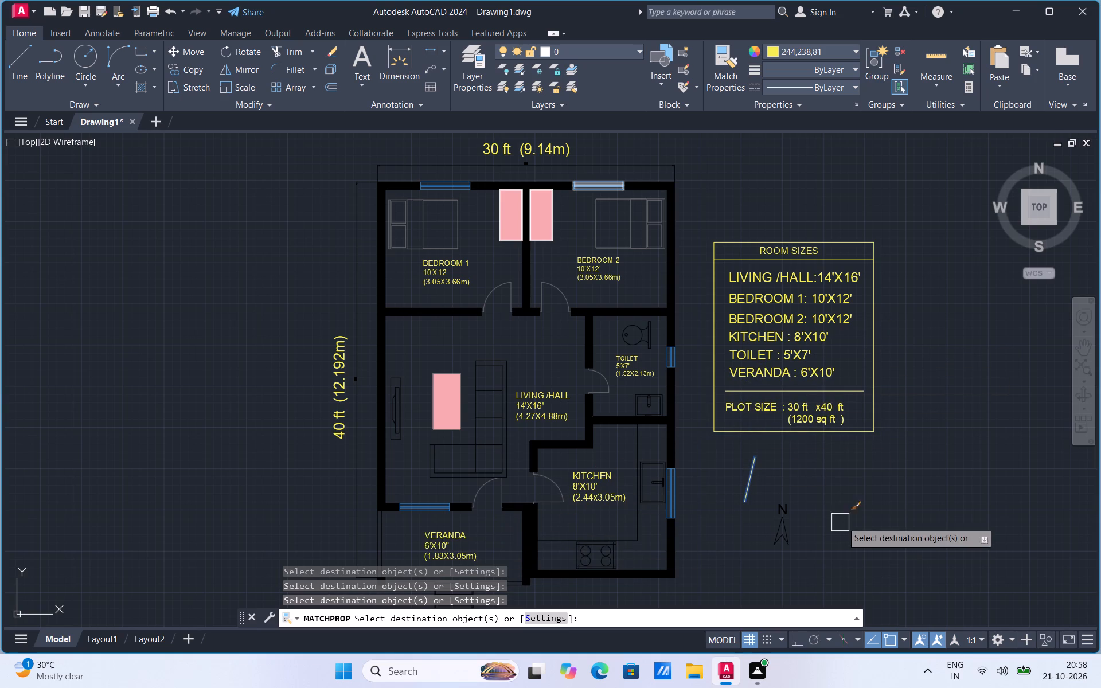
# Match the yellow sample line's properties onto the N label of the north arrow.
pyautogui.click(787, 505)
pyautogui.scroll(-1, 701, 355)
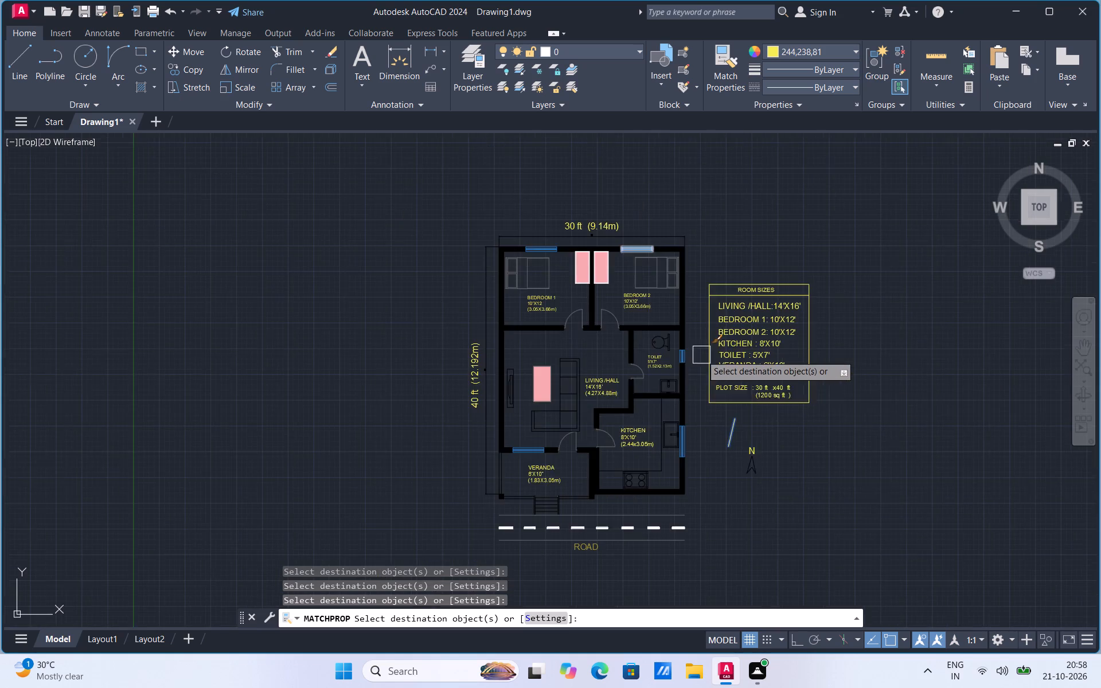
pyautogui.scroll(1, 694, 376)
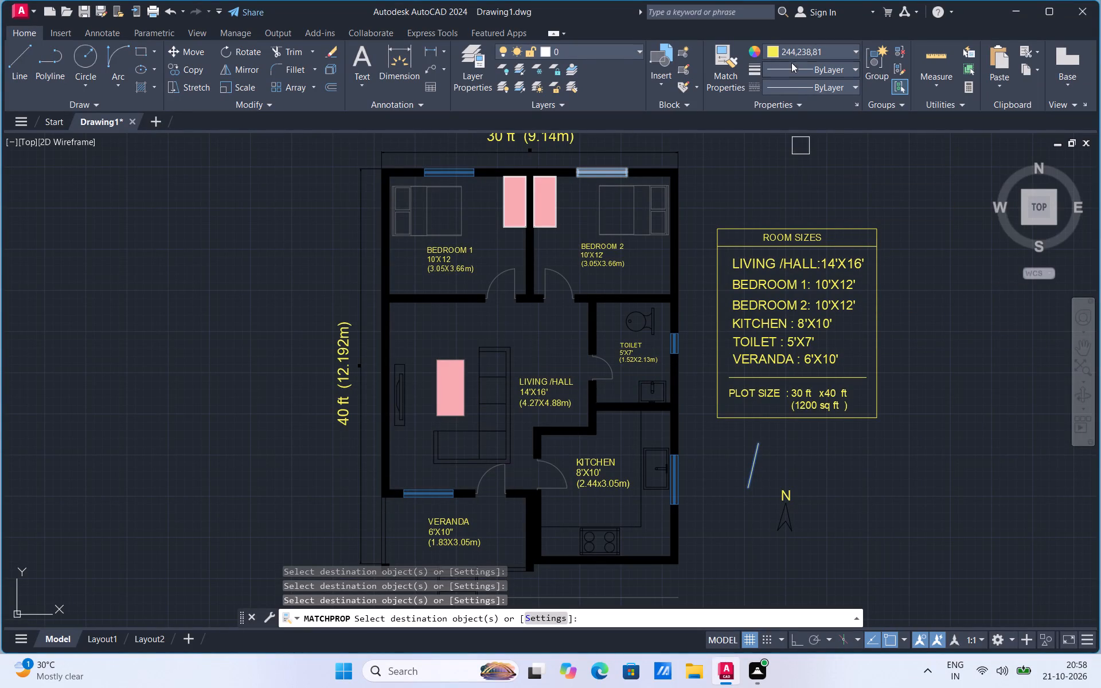
# Set the current colour to black (0,0,0) and draw a short sample line in the empty area beside the plan's 40 ft side.
pyautogui.click(776, 48)
pyautogui.click(772, 105)
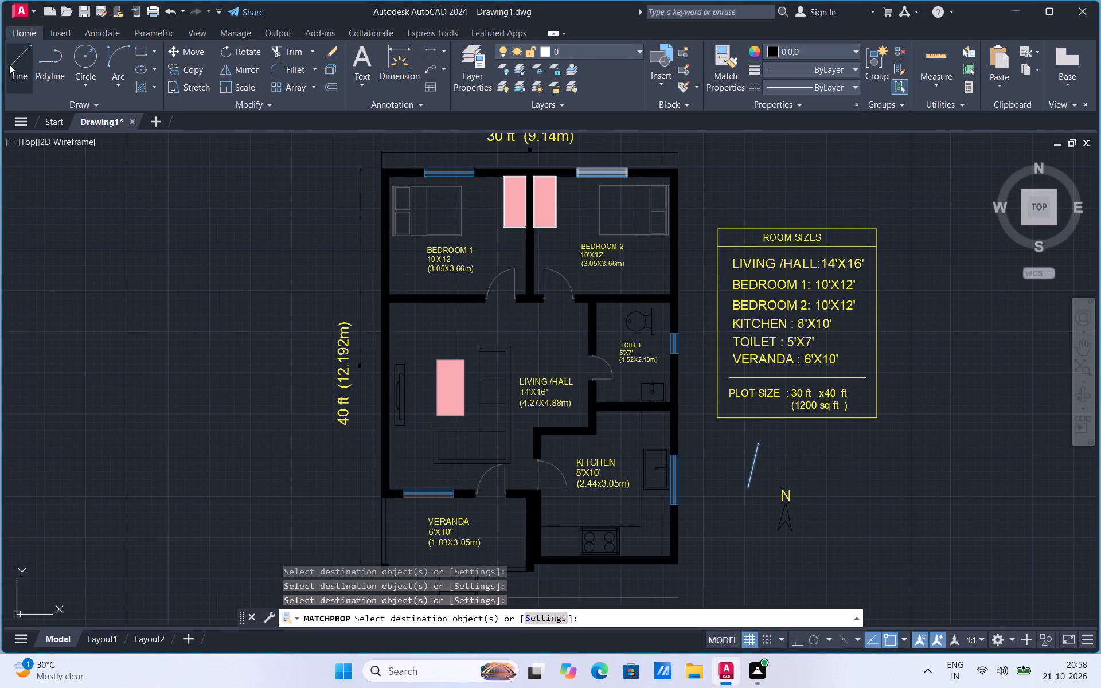
pyautogui.click(10, 73)
pyautogui.click(195, 354)
pyautogui.click(210, 325)
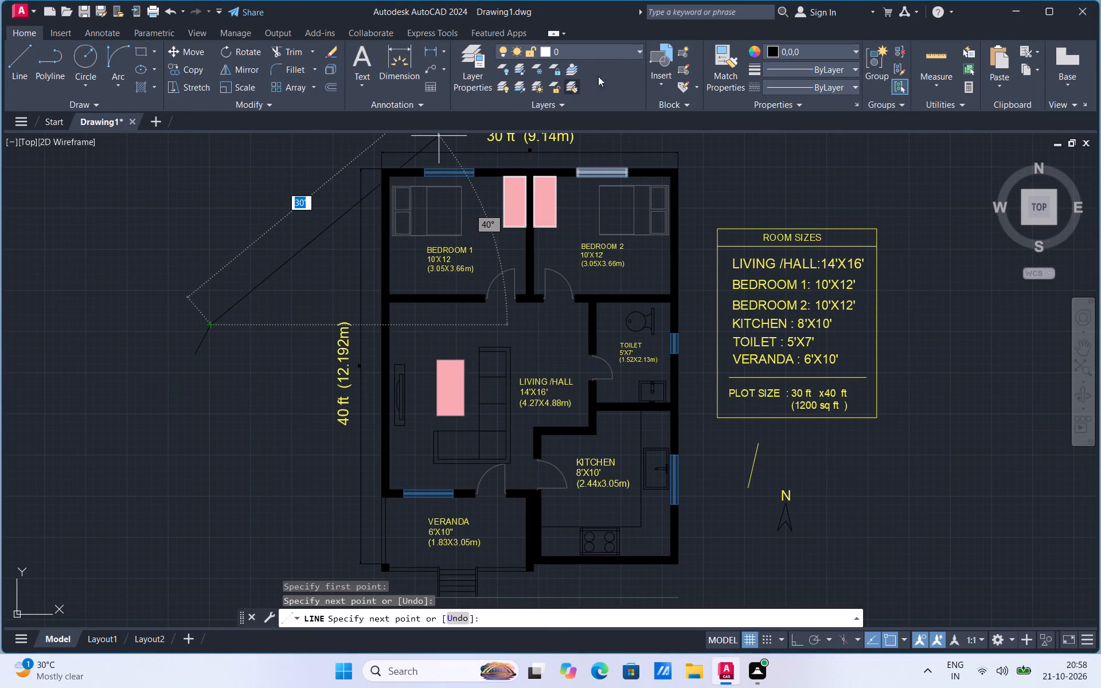
# Match the black sample line's properties onto the 40 ft and 30 ft dimension texts and all six room labels in the plan.
pyautogui.click(707, 79)
pyautogui.click(202, 329)
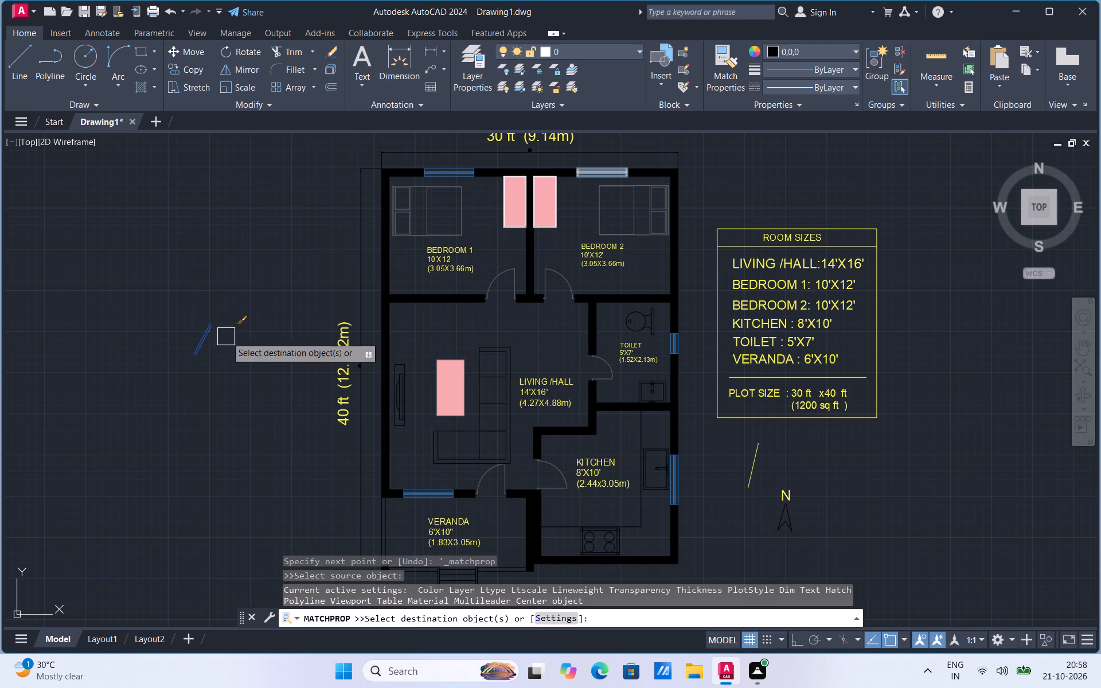
pyautogui.click(337, 366)
pyautogui.click(470, 262)
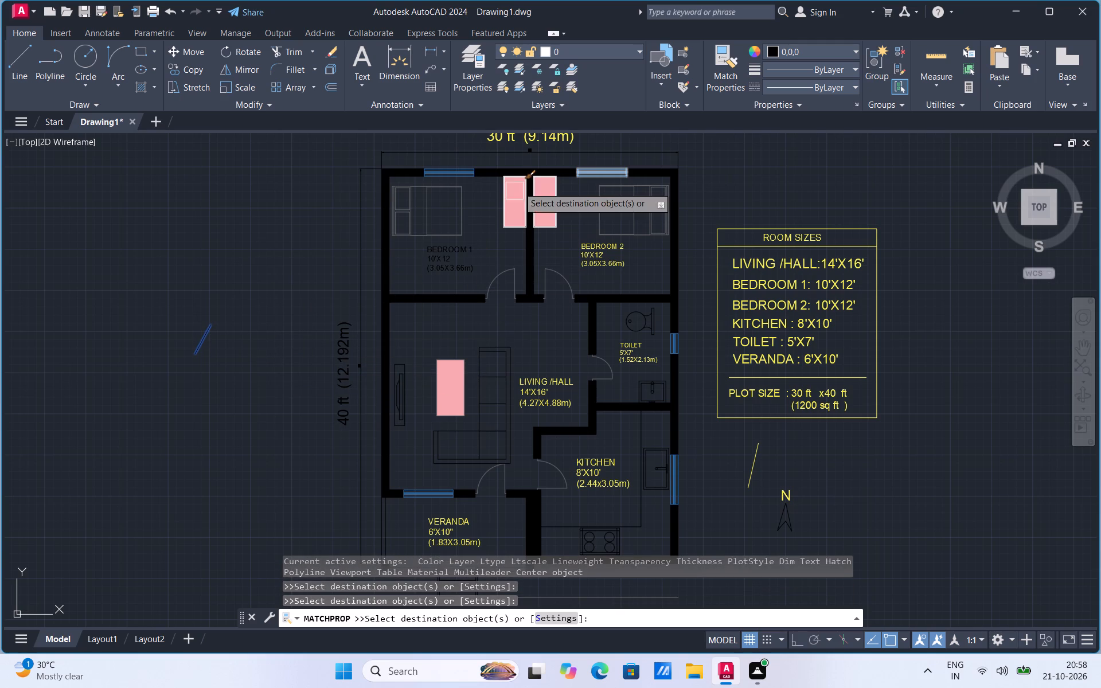
pyautogui.click(546, 142)
pyautogui.click(589, 259)
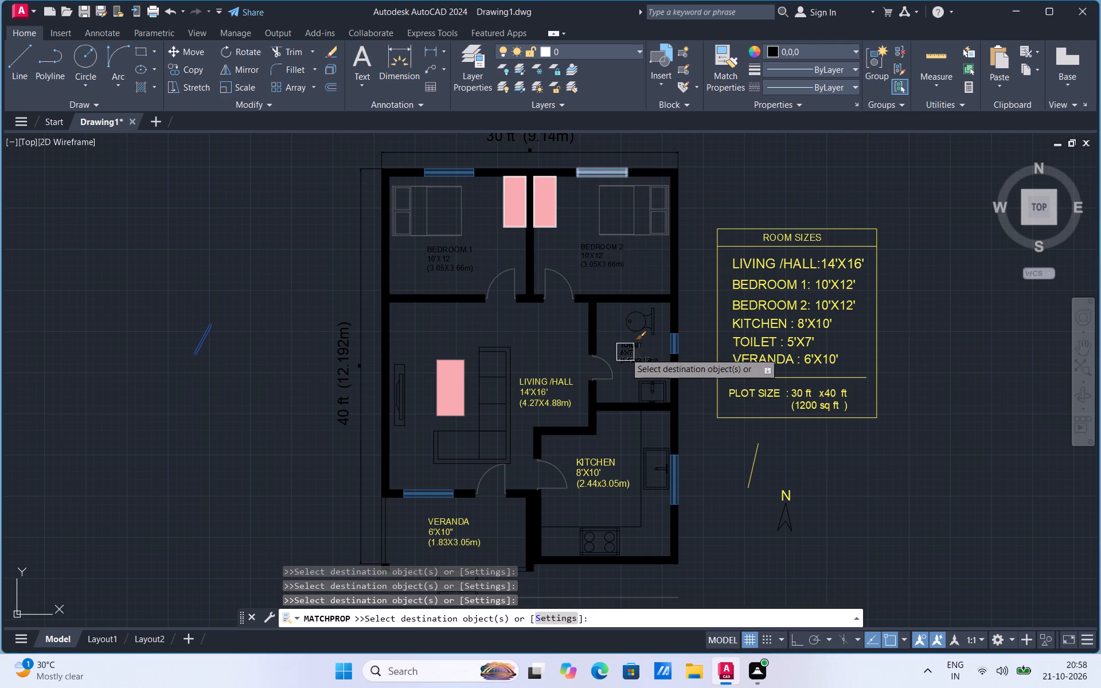
pyautogui.click(626, 353)
pyautogui.click(552, 374)
pyautogui.click(600, 482)
pyautogui.click(463, 530)
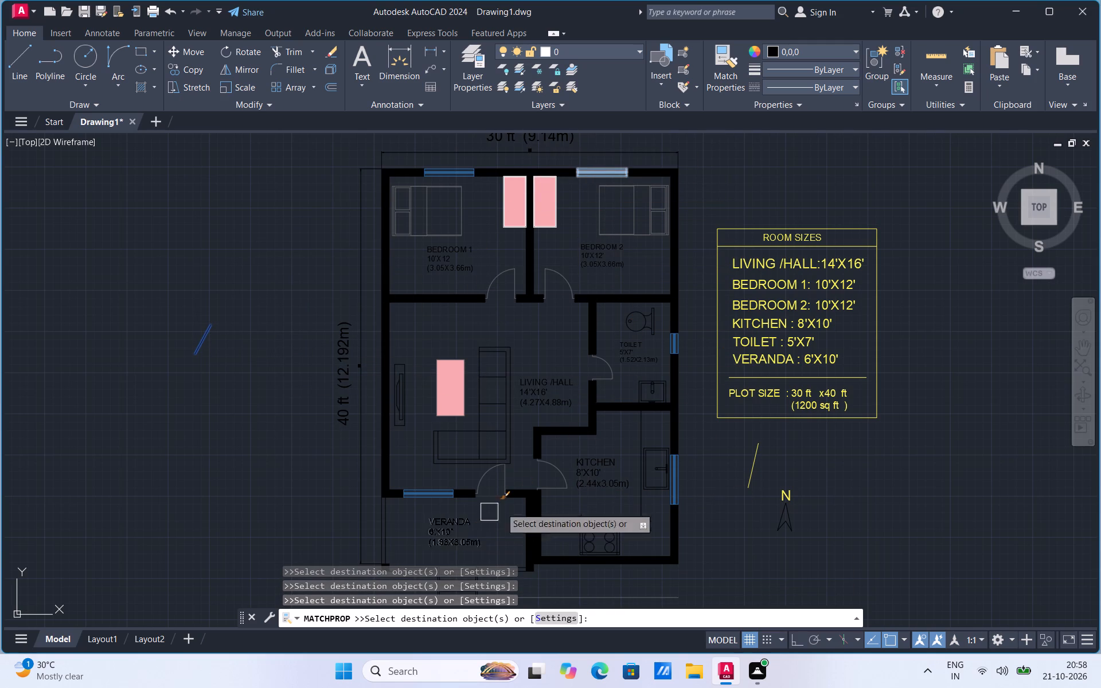
# Match the black properties onto the room sizes schedule's divider line, six room rows and ROOM SIZES title.
pyautogui.click(800, 375)
pyautogui.click(801, 358)
pyautogui.click(799, 338)
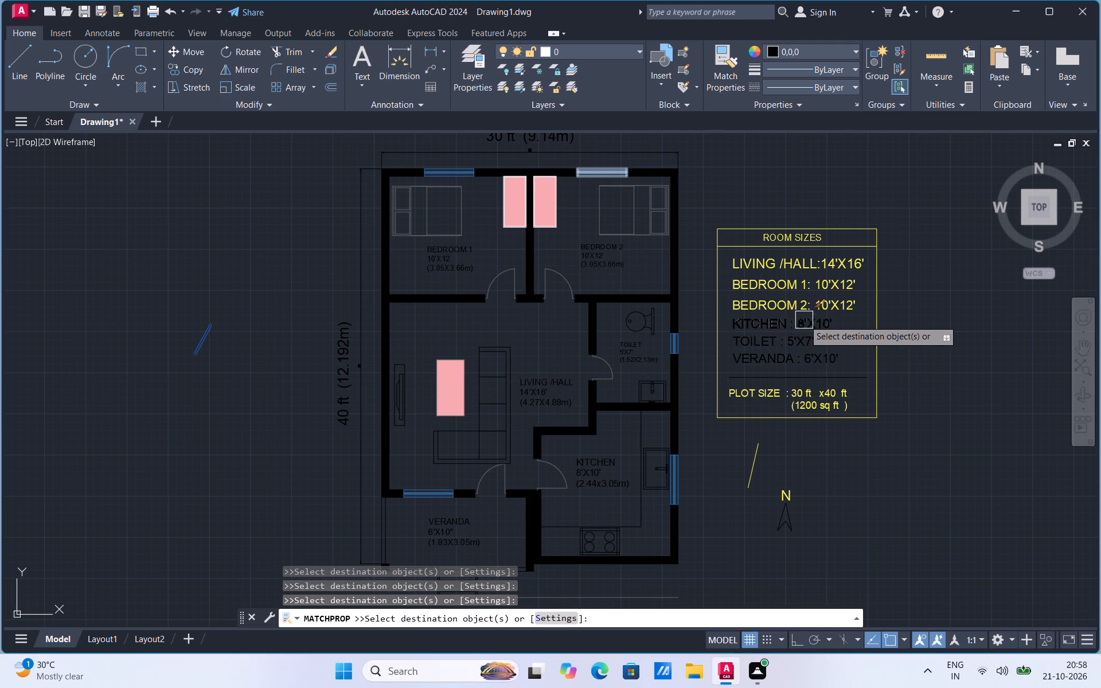
pyautogui.click(804, 320)
pyautogui.click(811, 297)
pyautogui.click(814, 285)
pyautogui.click(818, 265)
pyautogui.click(829, 245)
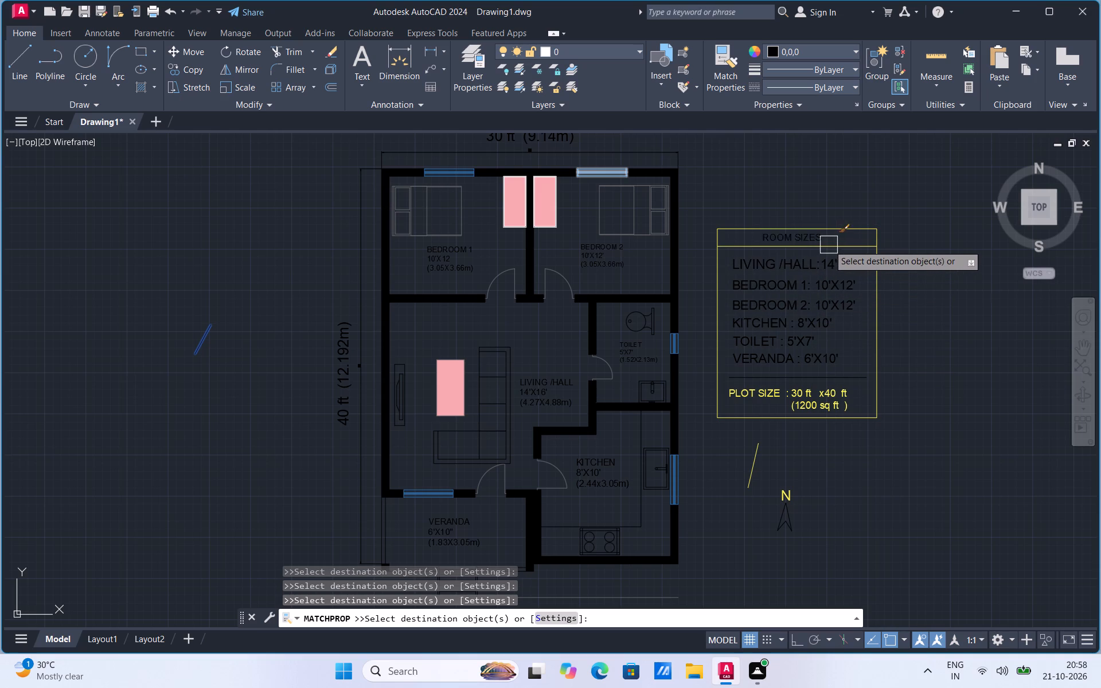
# Match the black properties onto the schedule's frame edges, header line and PLOT SIZE text, the yellow sample line, and the north arrow's N.
pyautogui.click(838, 228)
pyautogui.click(845, 246)
pyautogui.click(883, 282)
pyautogui.click(713, 355)
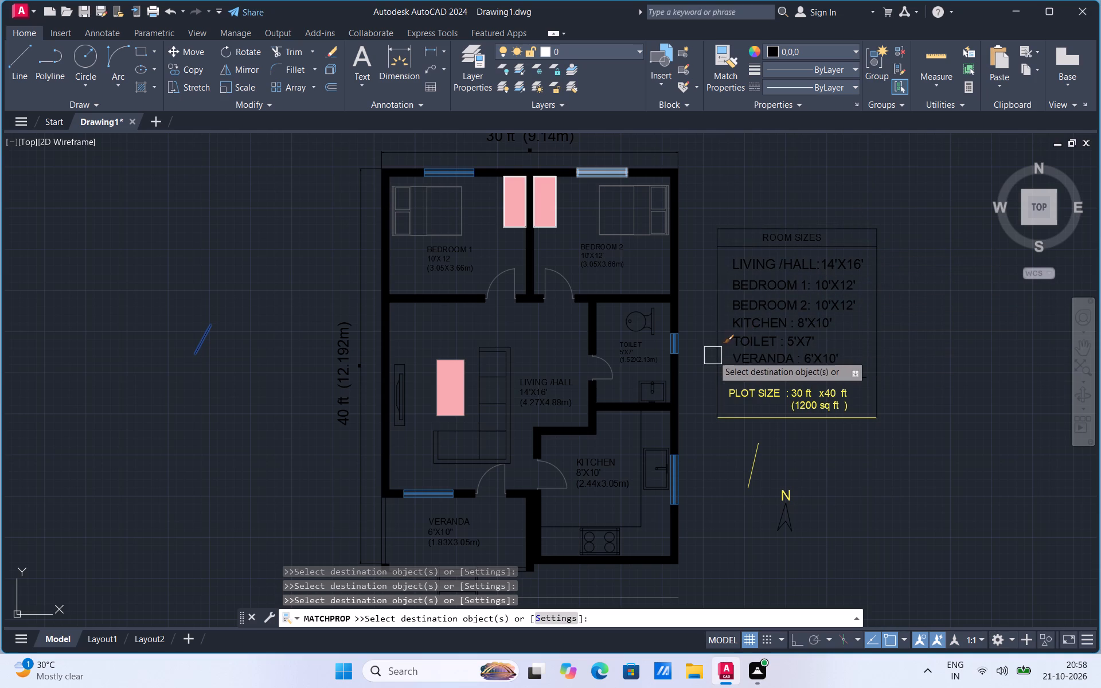
pyautogui.click(750, 402)
pyautogui.click(751, 415)
pyautogui.click(759, 460)
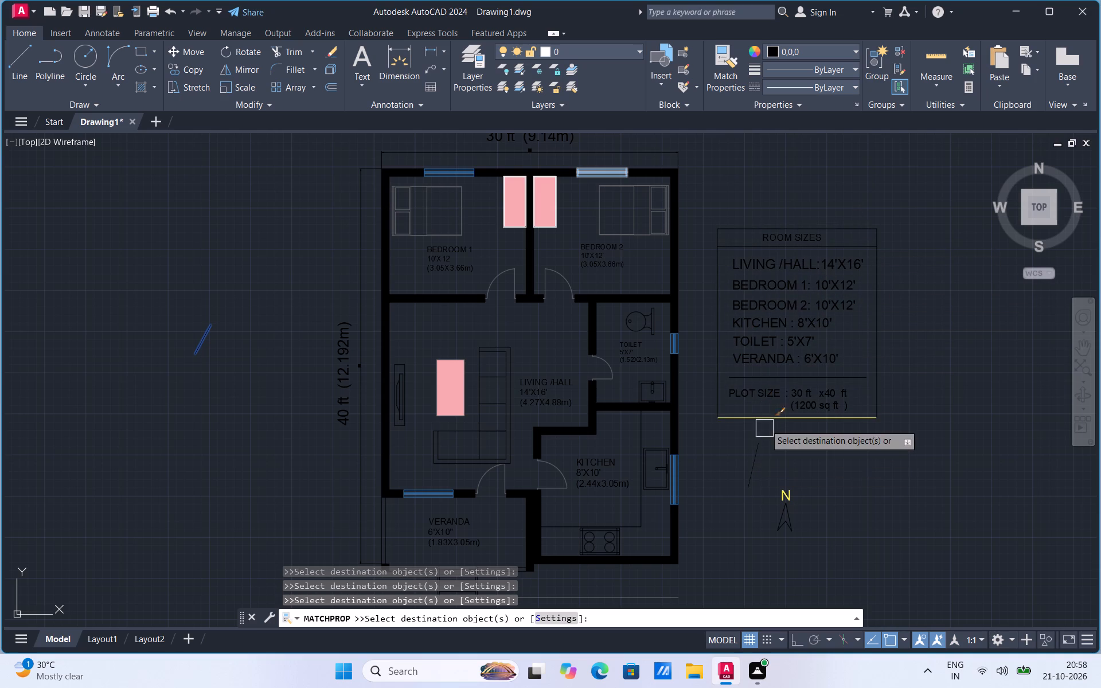
pyautogui.click(766, 417)
pyautogui.click(790, 488)
pyautogui.click(782, 423)
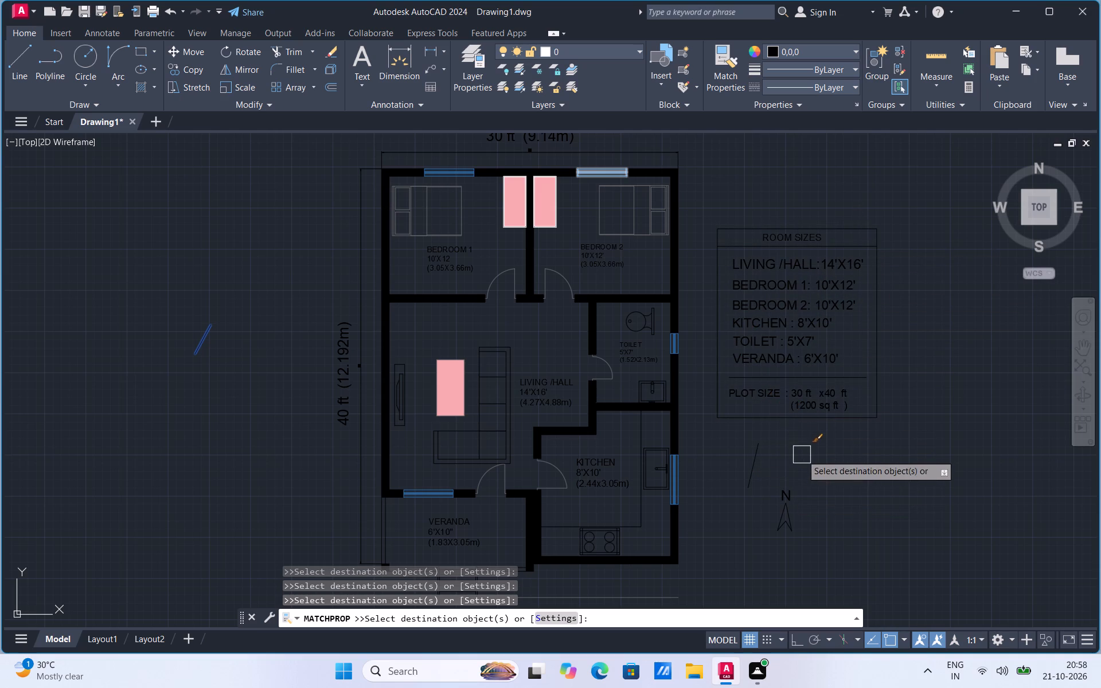
pyautogui.press('Escape')
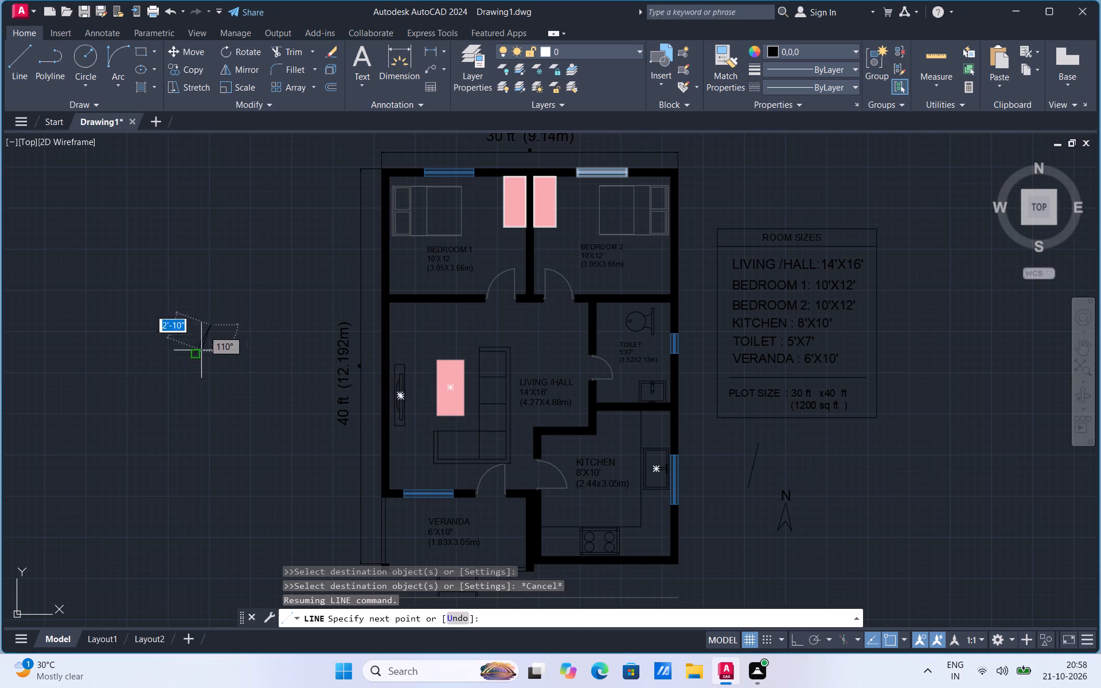
pyautogui.press('Escape')
# Delete the two sample lines, one beside the 40 ft dimension and one below the room sizes schedule.
pyautogui.click(204, 353)
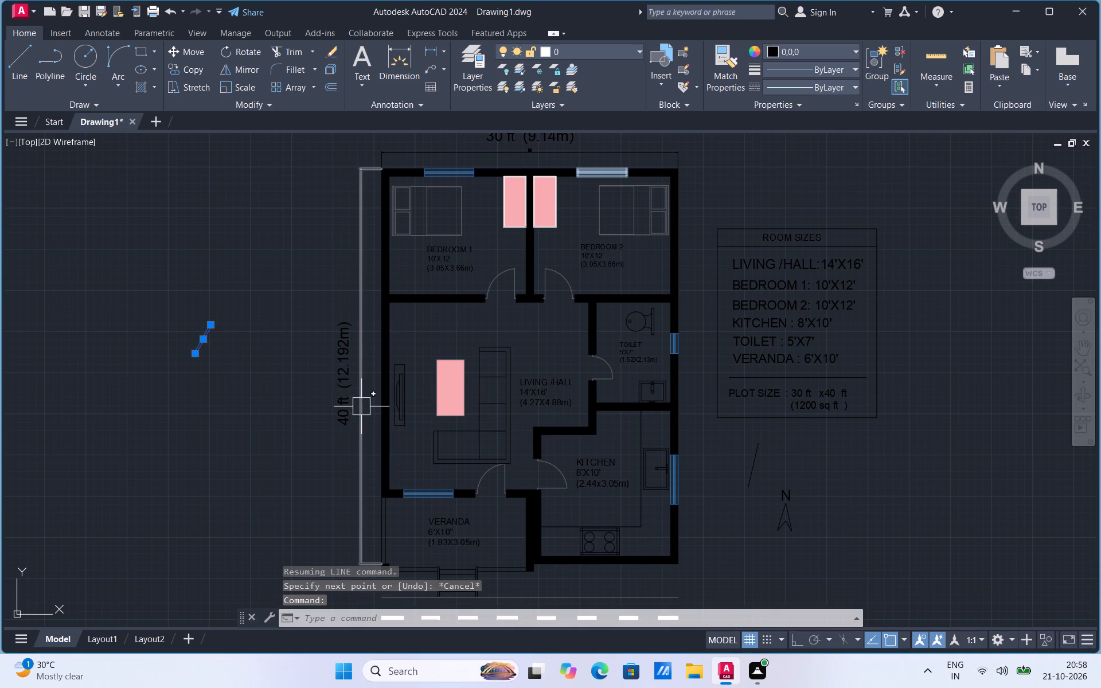
pyautogui.press('Delete')
pyautogui.click(763, 463)
pyautogui.press('Delete')
# Match the properties of the north arrow's N label onto the ROAD text below the plan.
pyautogui.scroll(-1, 522, 353)
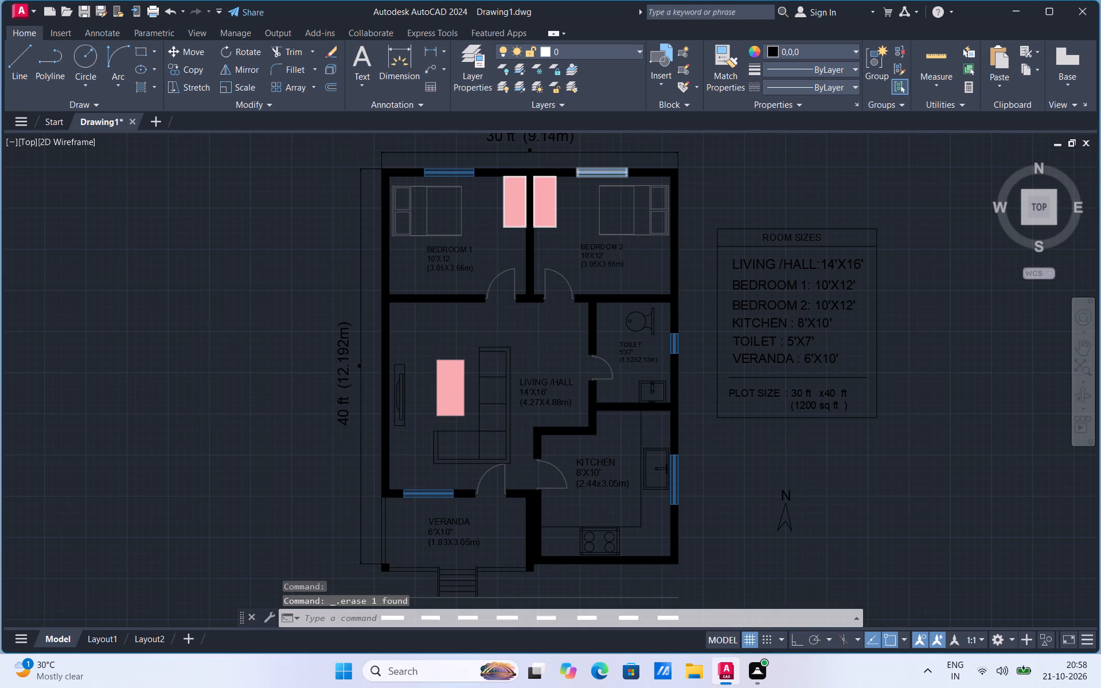
pyautogui.scroll(1, 505, 534)
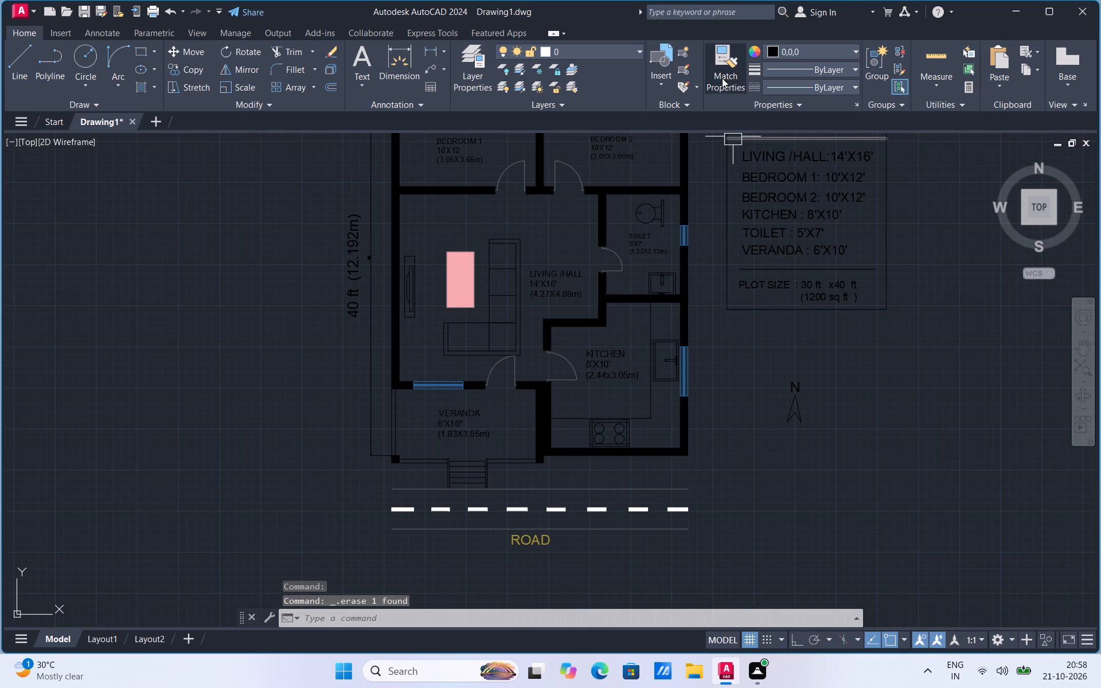
pyautogui.click(723, 78)
pyautogui.click(788, 379)
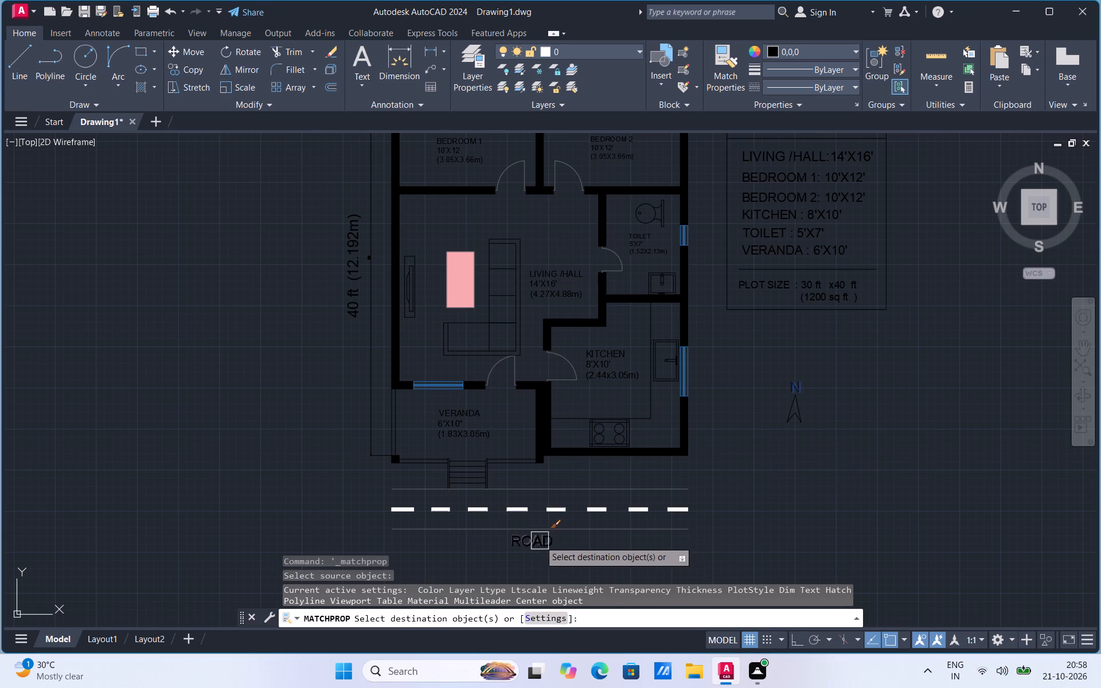
pyautogui.click(540, 540)
pyautogui.press('Escape')
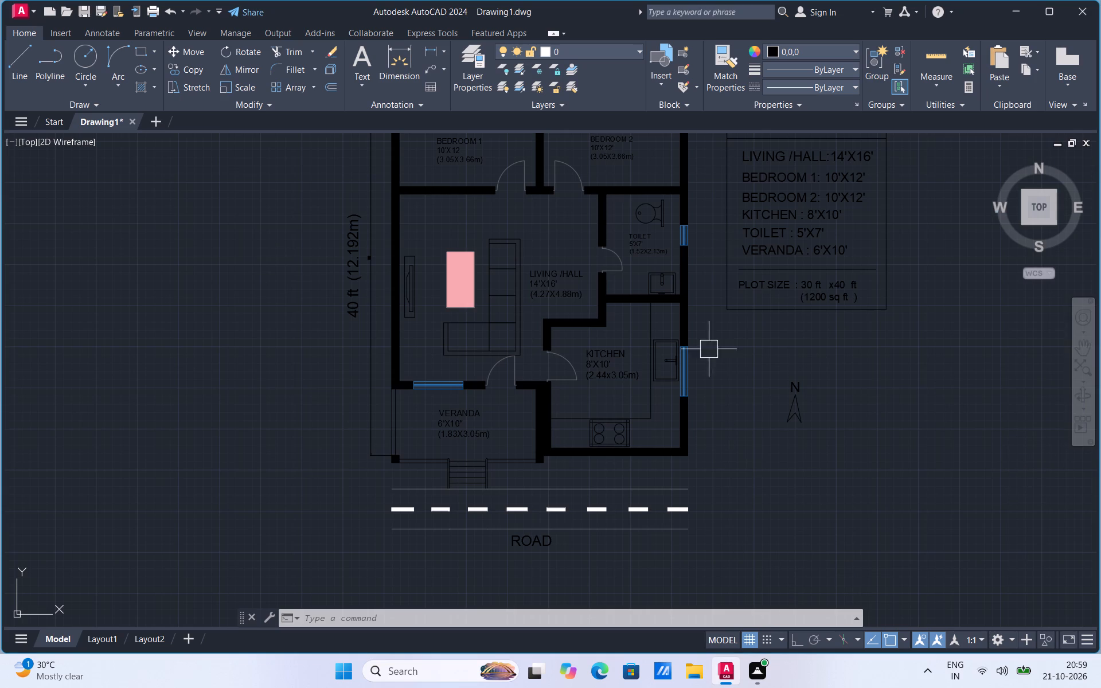
# Examine the recoloured floor plan up close and as a whole, including the room labels, dimension texts, schedule and road.
pyautogui.scroll(-1, 493, 517)
pyautogui.scroll(1, 535, 428)
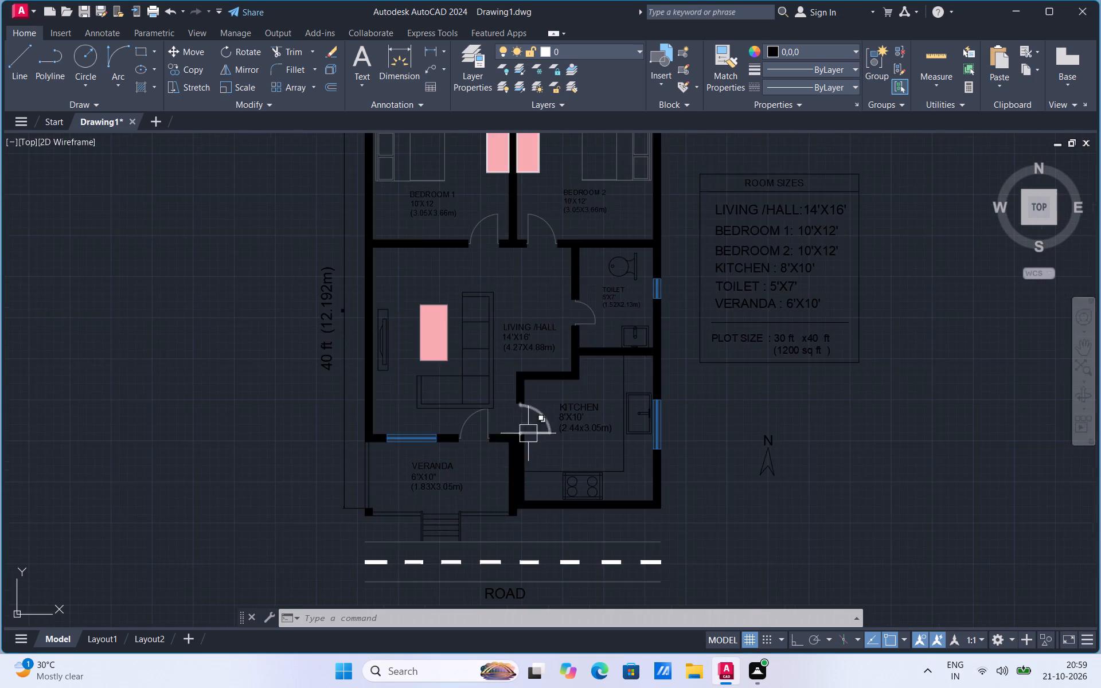
pyautogui.scroll(-1, 518, 471)
pyautogui.scroll(1, 535, 459)
pyautogui.scroll(-1, 532, 462)
pyautogui.scroll(1, 532, 462)
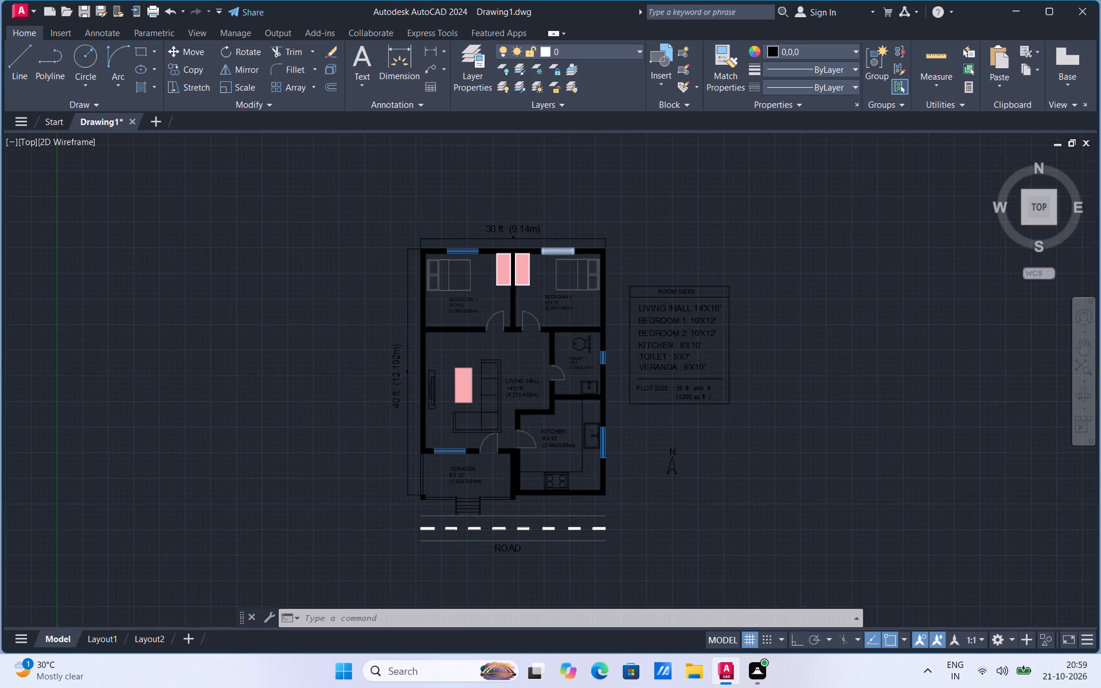
pyautogui.scroll(-1, 532, 462)
pyautogui.scroll(1, 705, 467)
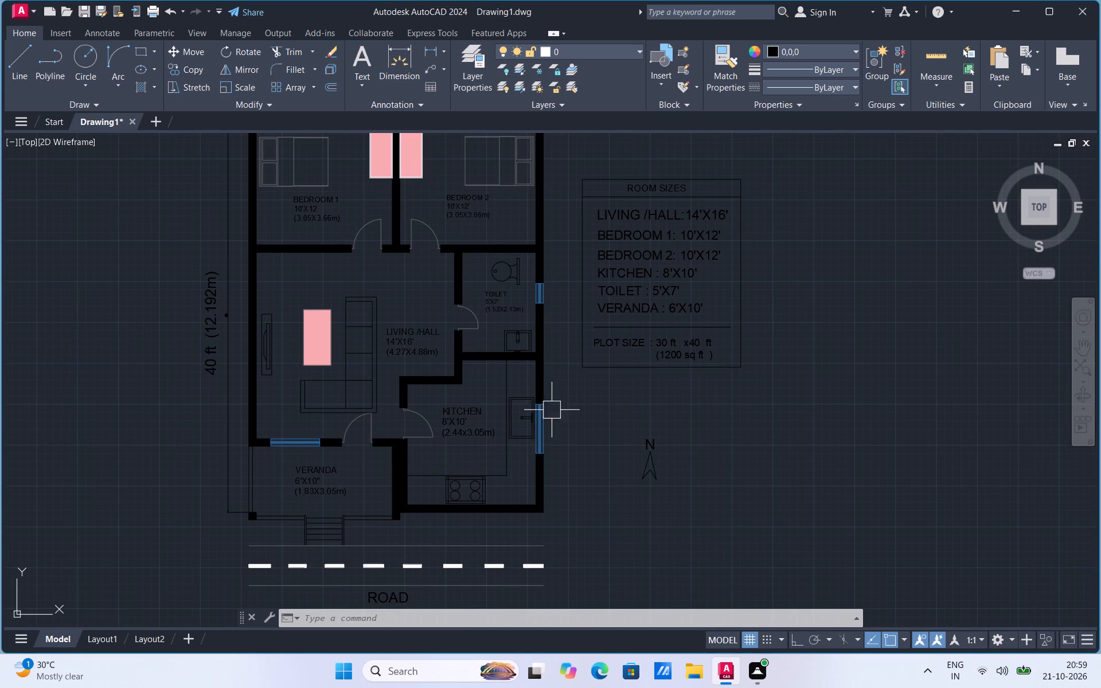
pyautogui.scroll(-1, 642, 447)
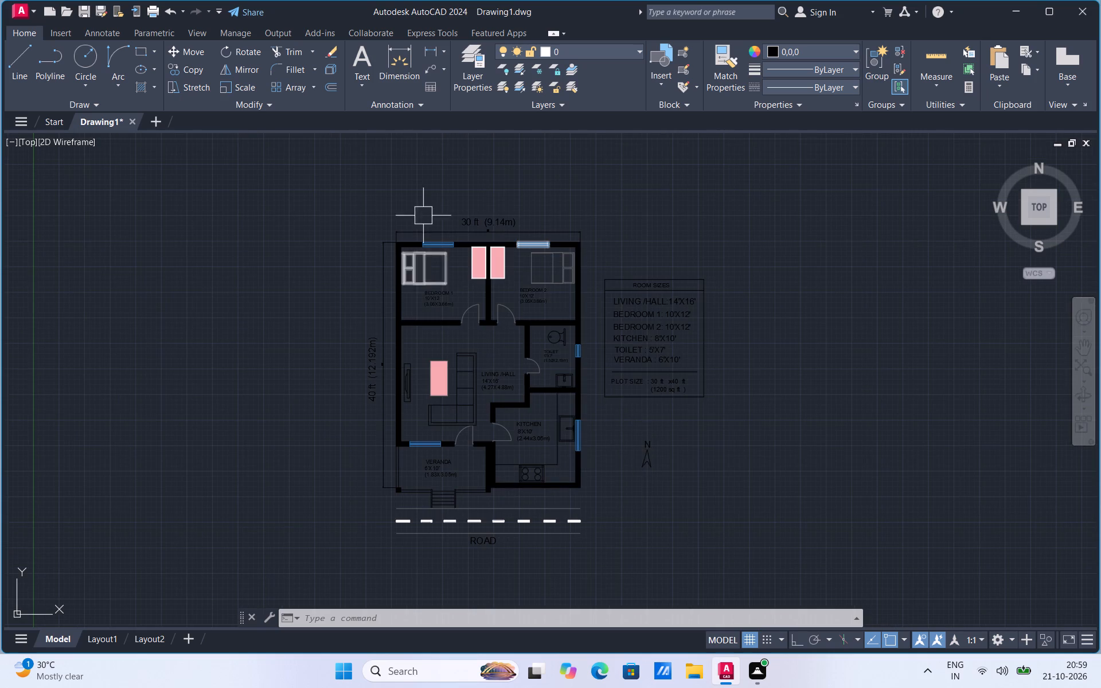
pyautogui.scroll(2, 487, 241)
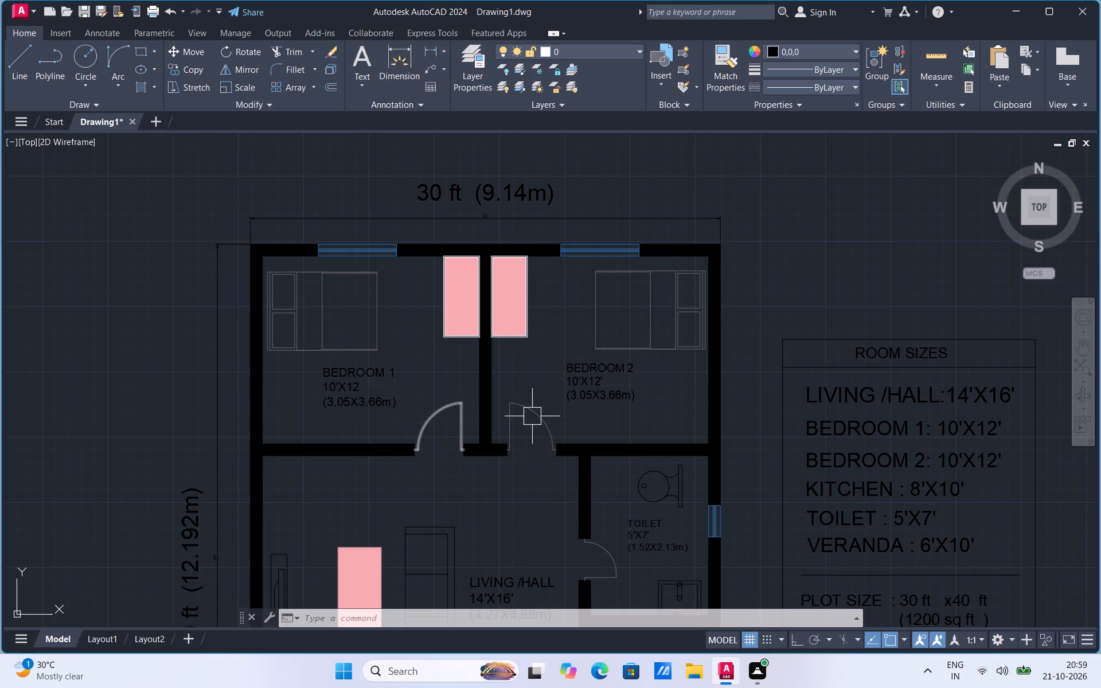
pyautogui.scroll(-1, 584, 301)
pyautogui.scroll(-1, 566, 476)
pyautogui.scroll(1, 530, 574)
pyautogui.scroll(-1, 540, 459)
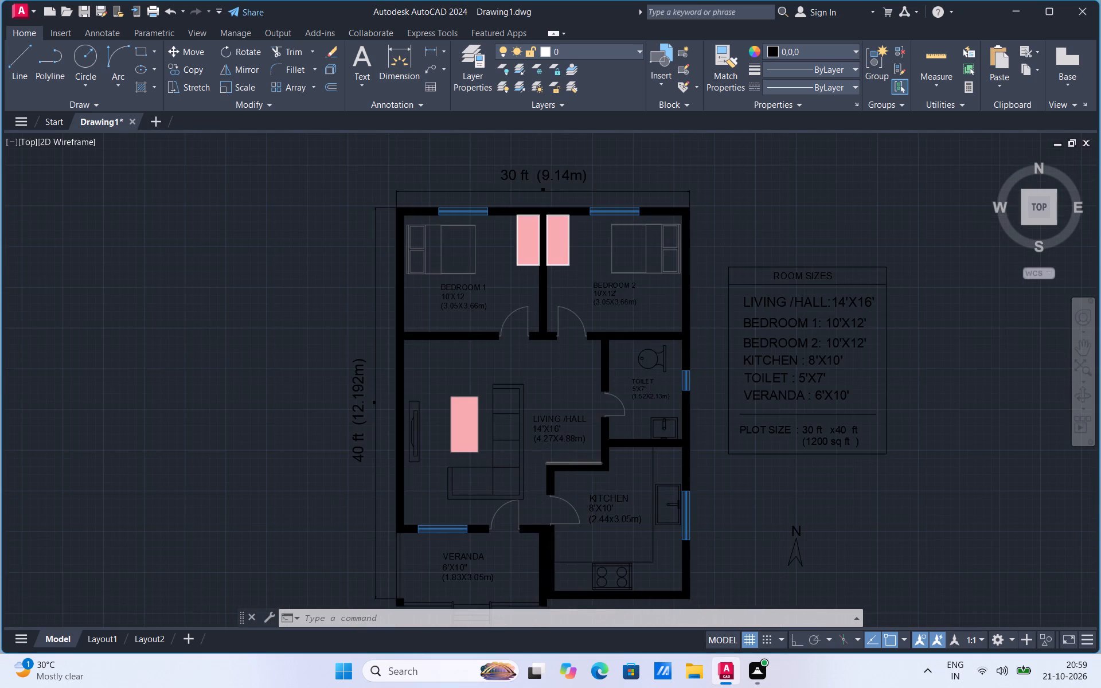
pyautogui.scroll(1, 566, 556)
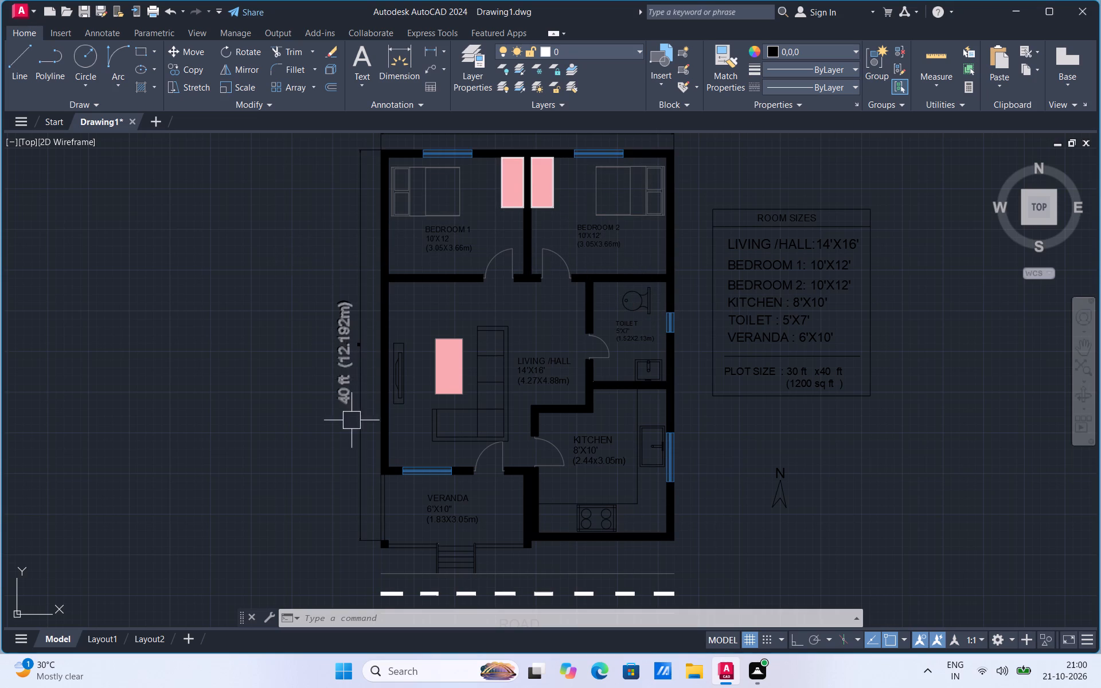
pyautogui.scroll(-1, 352, 428)
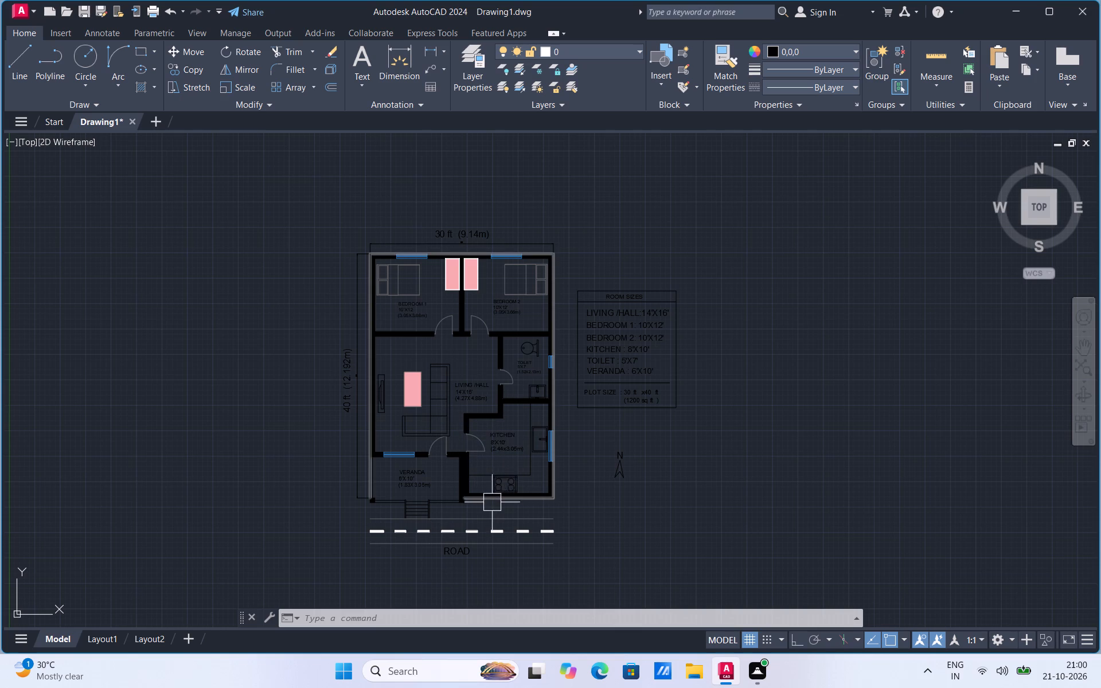
pyautogui.scroll(2, 491, 502)
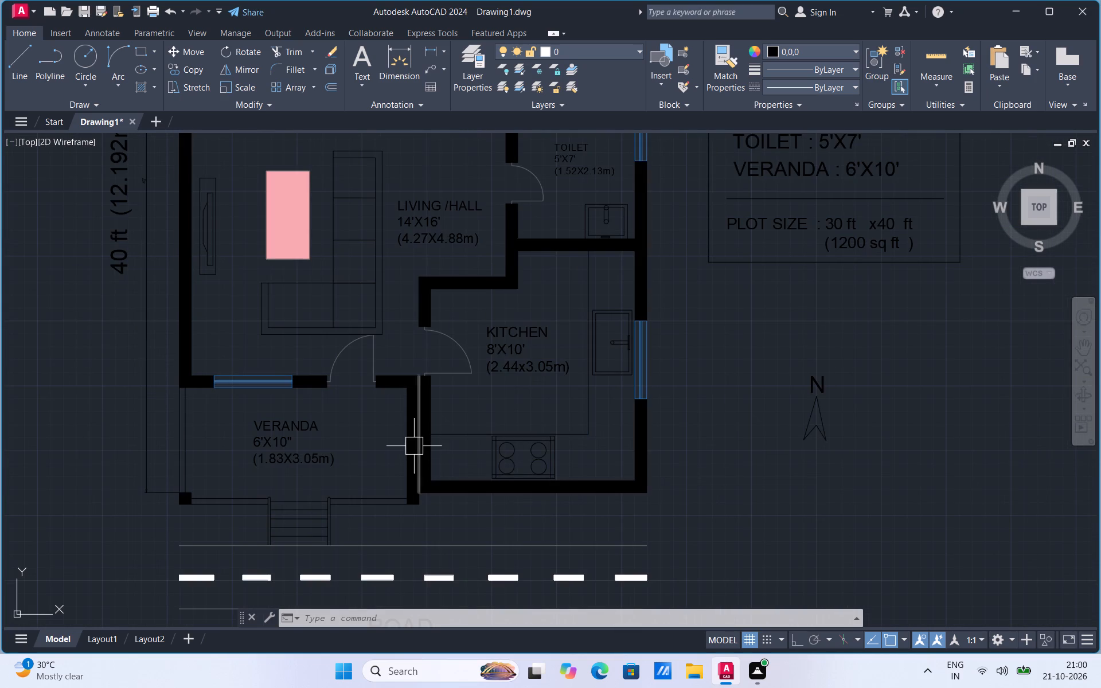
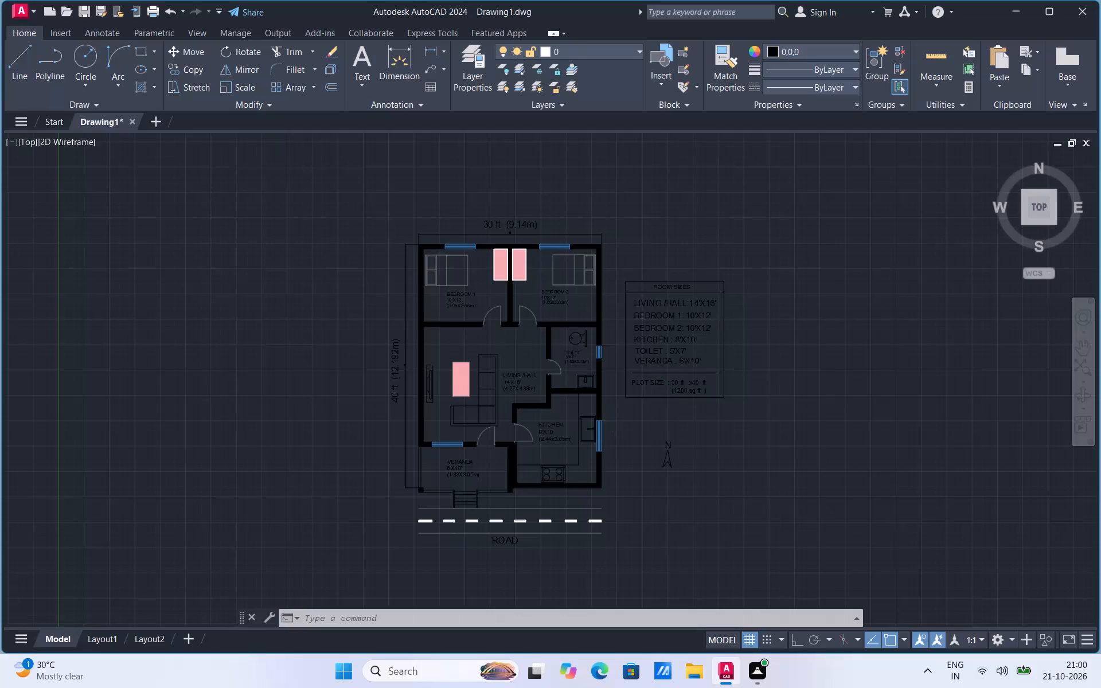
# Turn off command log recording with the LOGFILEOFF command.
pyautogui.scroll(-1, 612, 424)
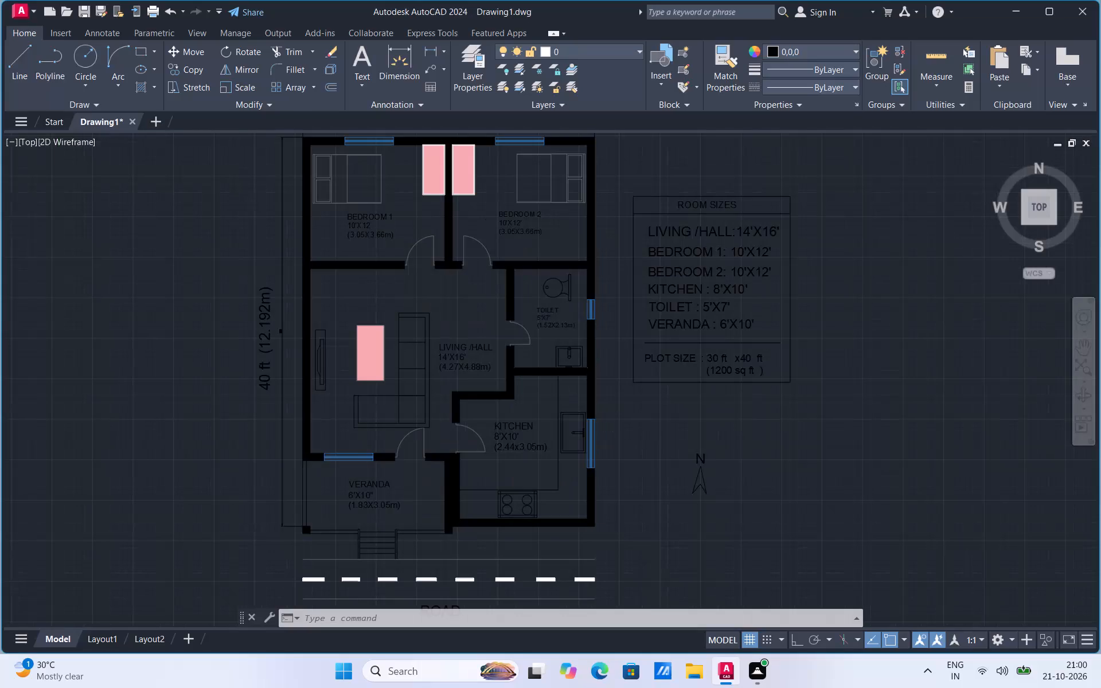
pyautogui.write('lo')
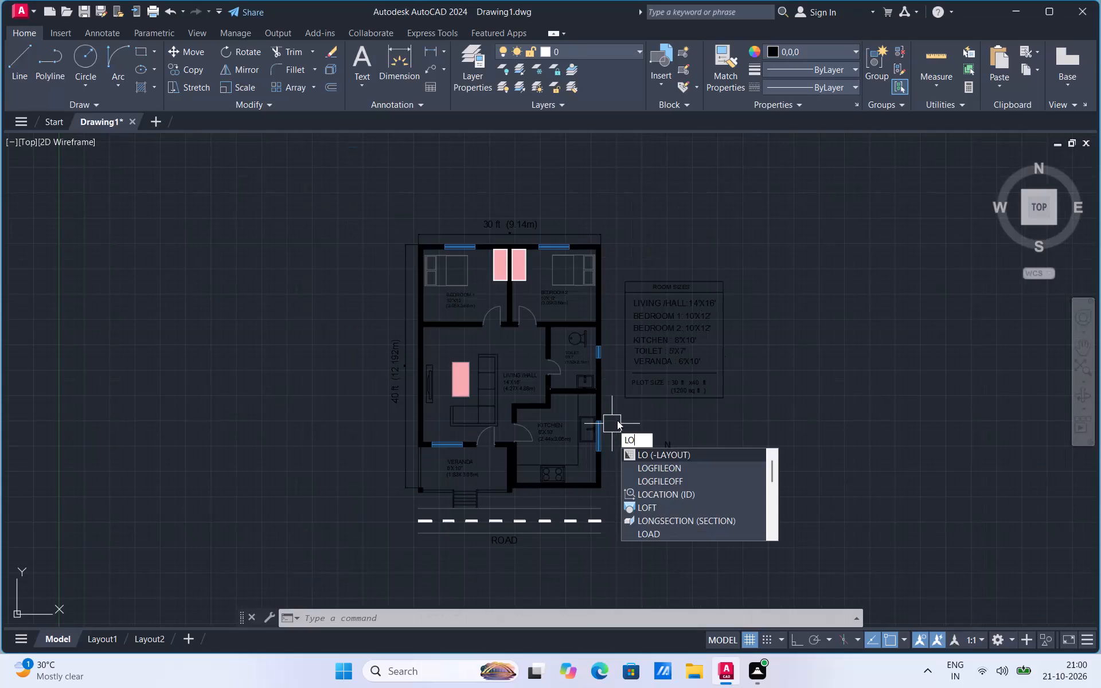
pyautogui.click(671, 480)
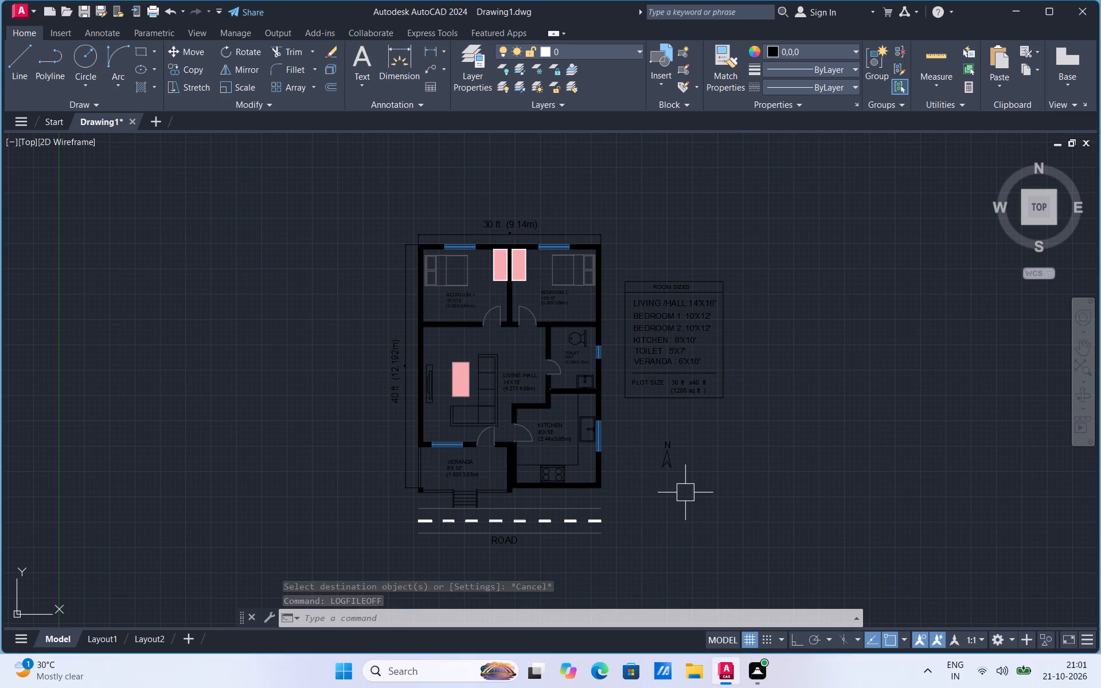
# Save the drawing in Documents as "2 bhk floor plan 6" in AutoCAD 2018 Drawing format.
pyautogui.hotkey('ctrl', 's')
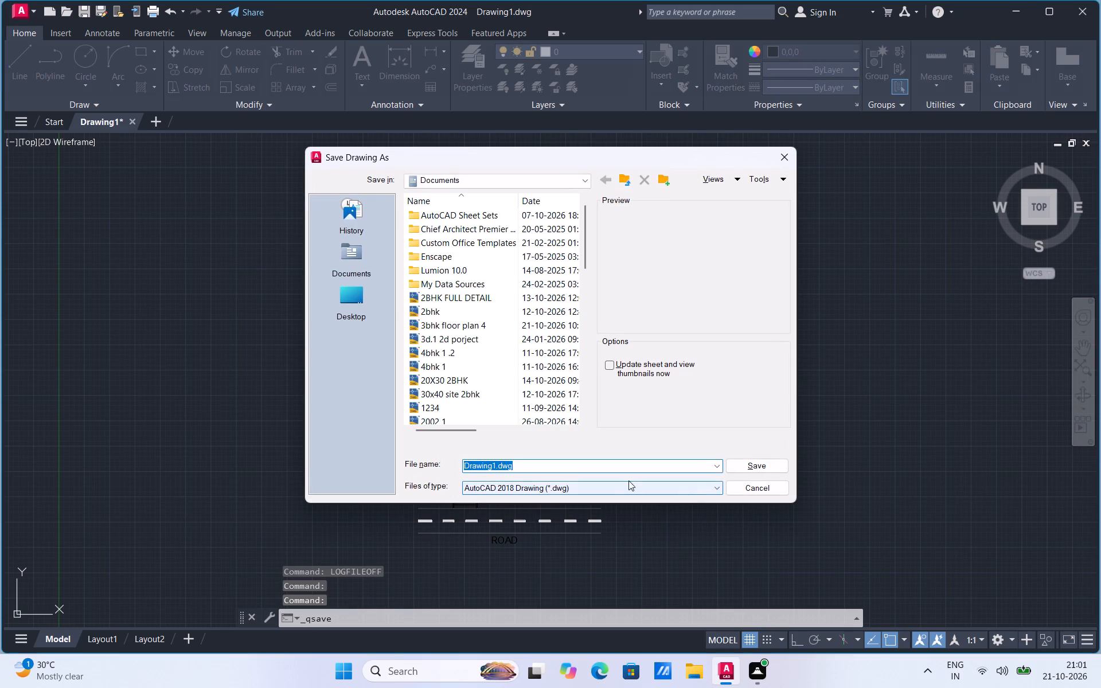
pyautogui.press('BackSpace')
pyautogui.write('2 bhk f')
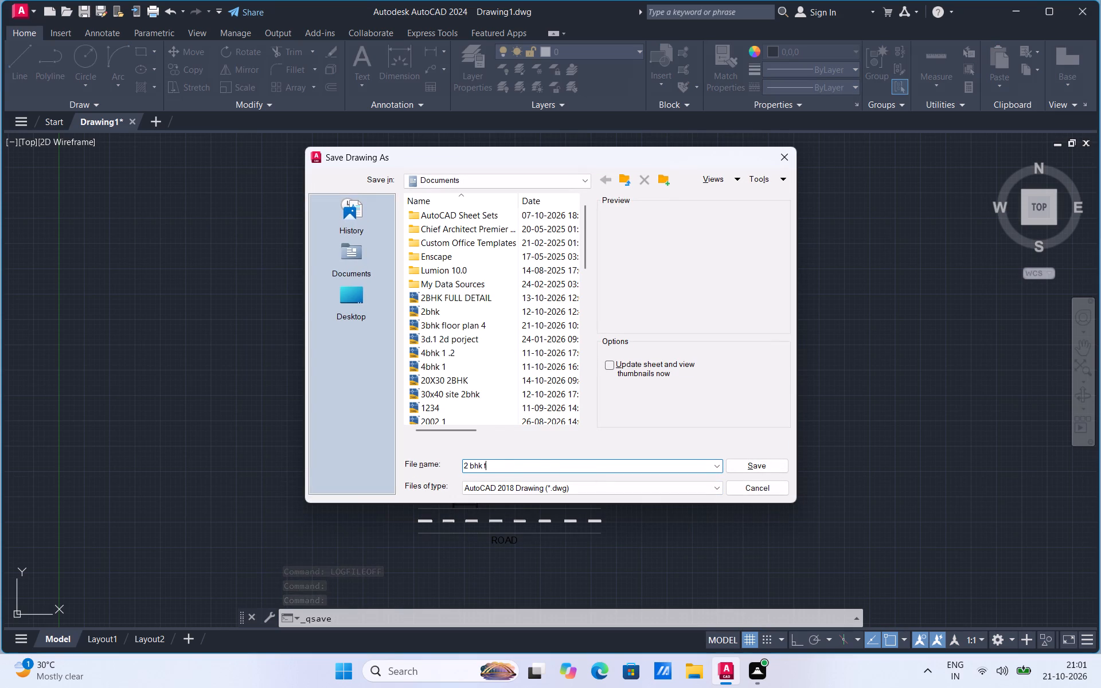
pyautogui.write('loor plan 6')
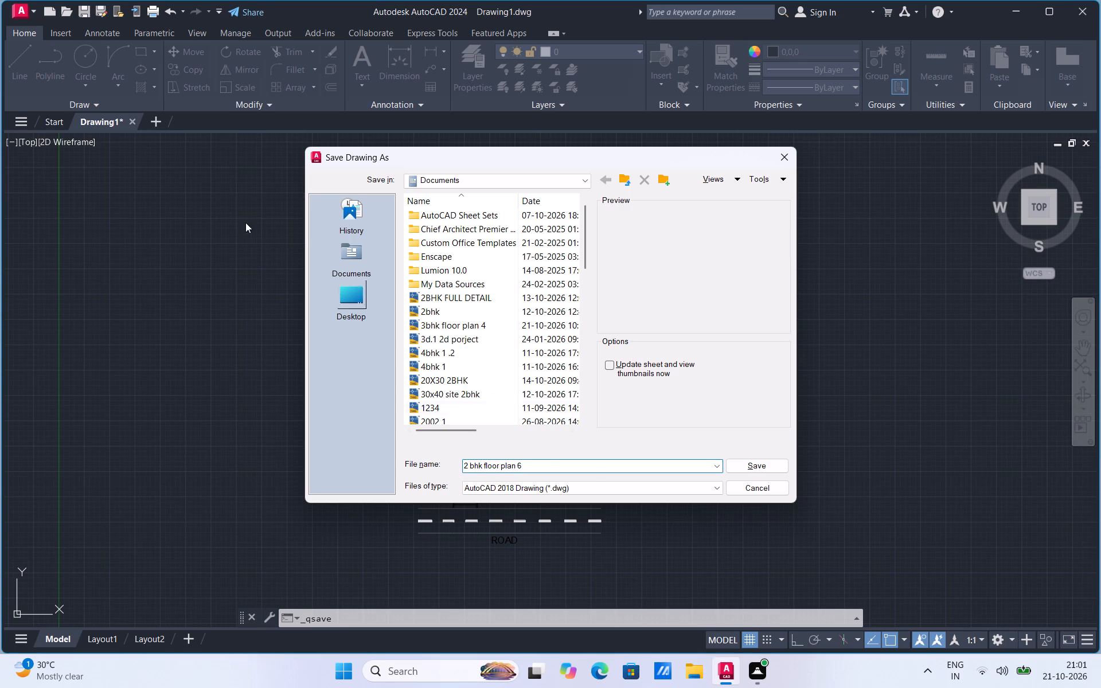
pyautogui.click(745, 468)
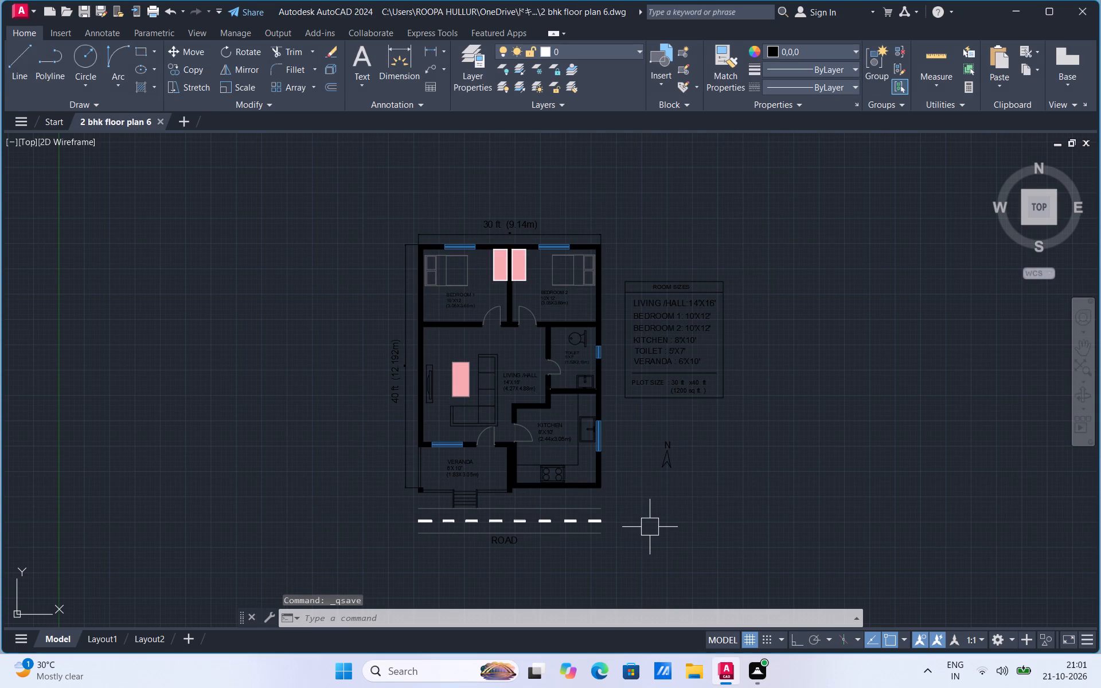
# Set up a centred plot with a window area enclosing the floor plan, road, north arrow and room sizes table.
pyautogui.hotkey('ctrl', 'p')
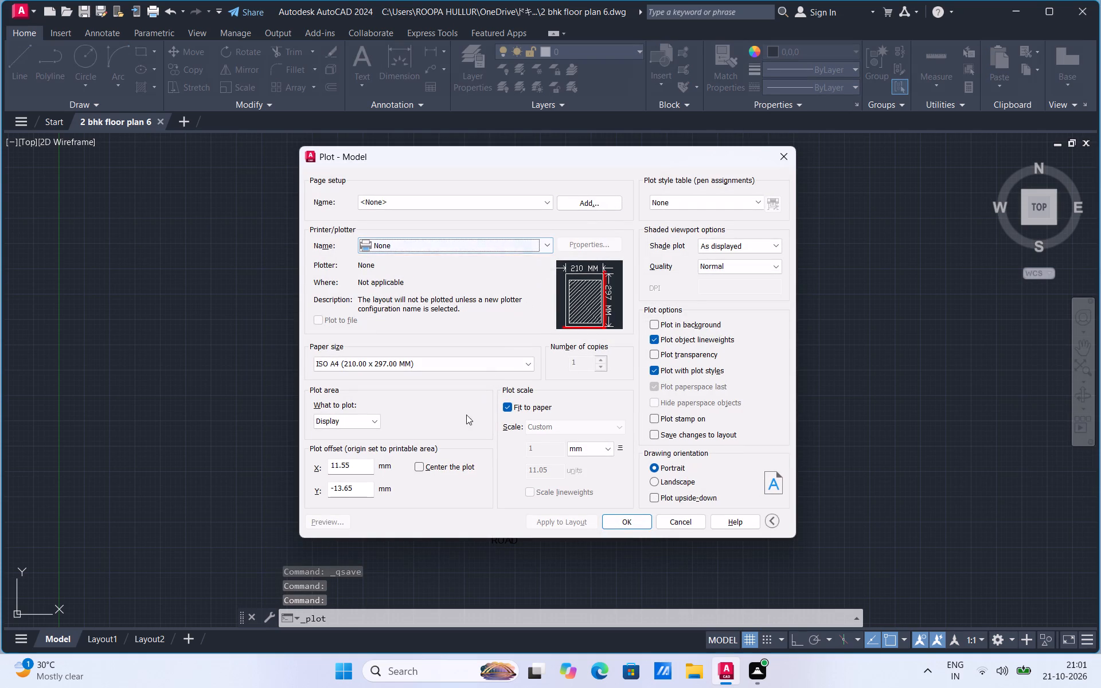
pyautogui.click(419, 469)
pyautogui.click(374, 425)
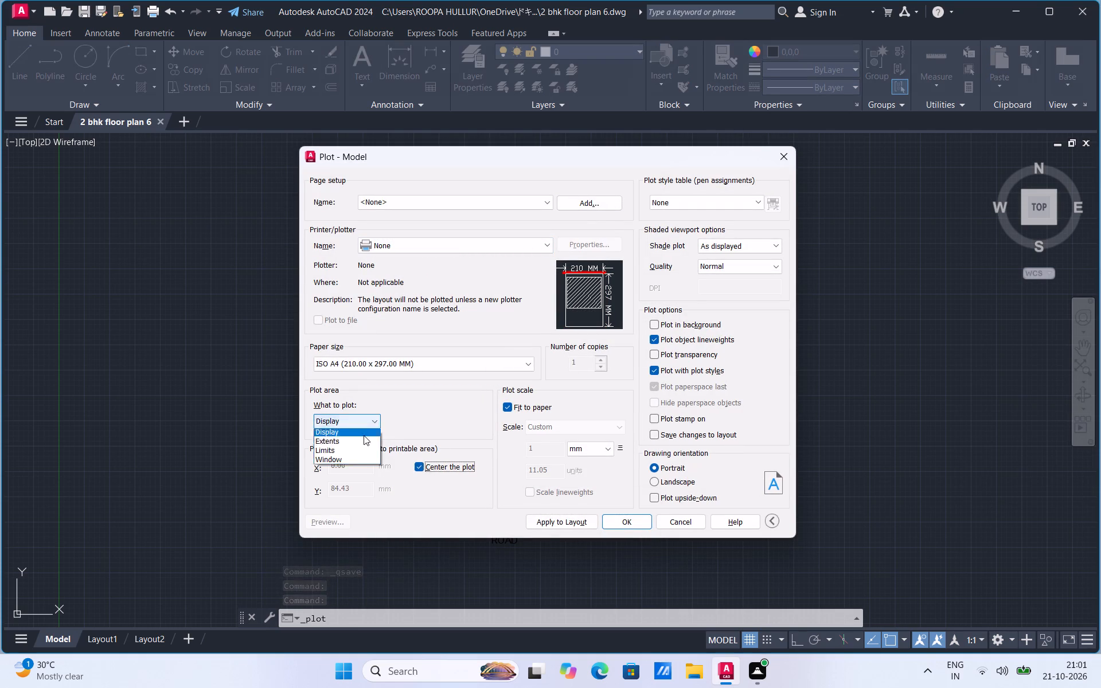
pyautogui.click(345, 463)
pyautogui.click(377, 555)
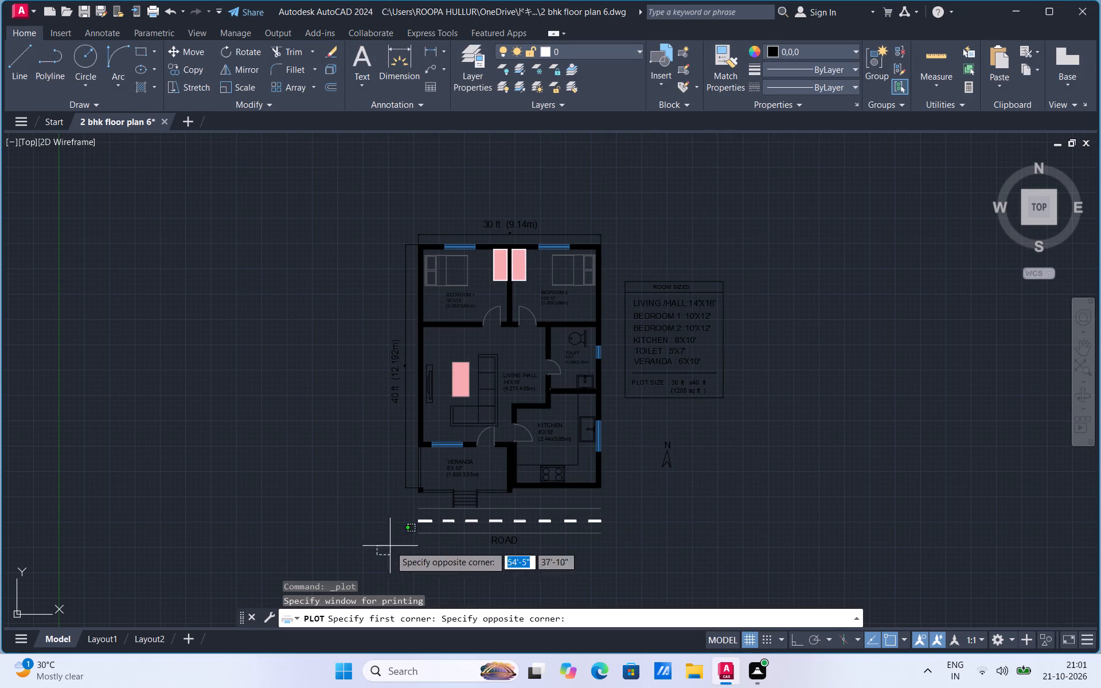
pyautogui.click(737, 205)
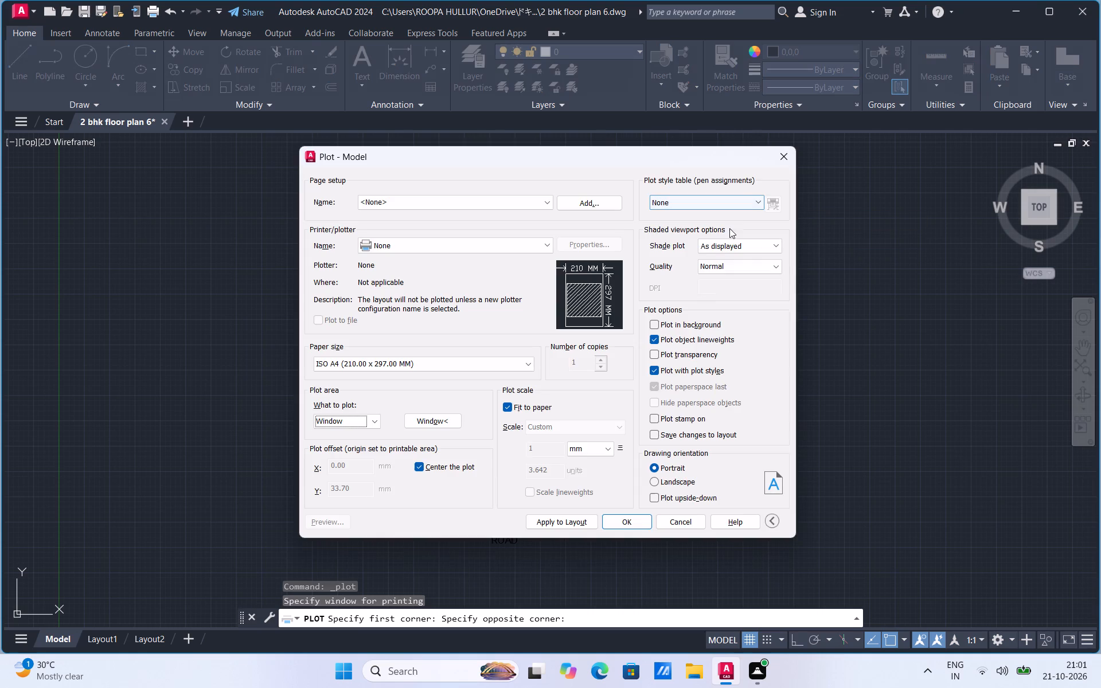
# Set the plotter to DWG To PDF.pc3 and preview the plot on the page.
pyautogui.click(545, 248)
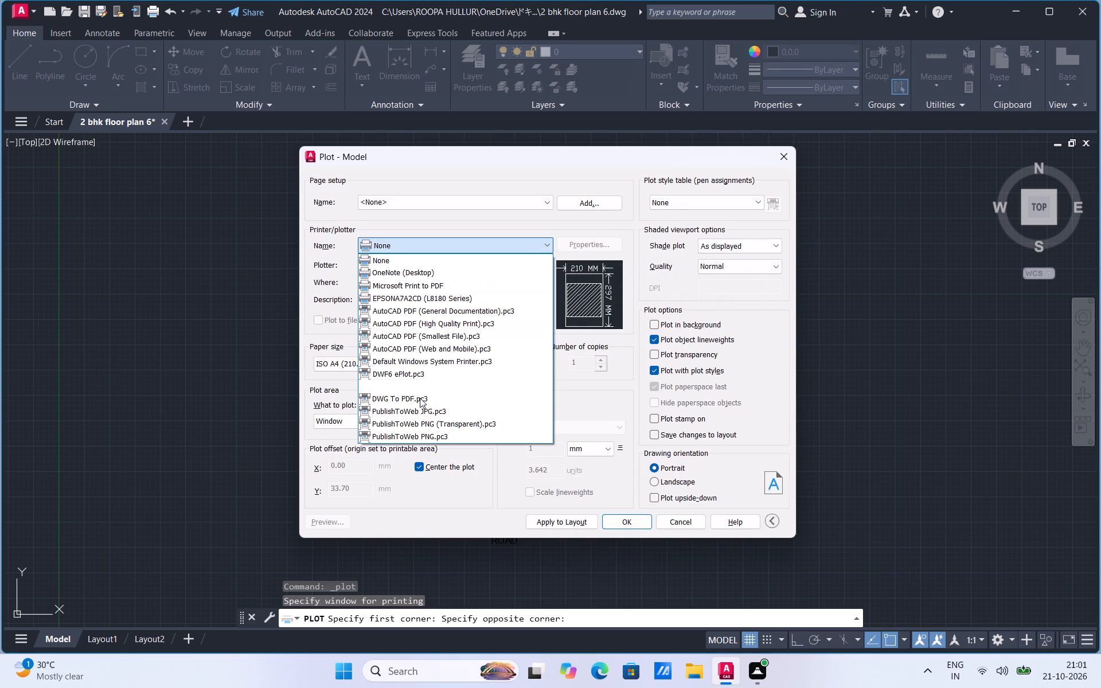
pyautogui.click(416, 401)
pyautogui.click(346, 519)
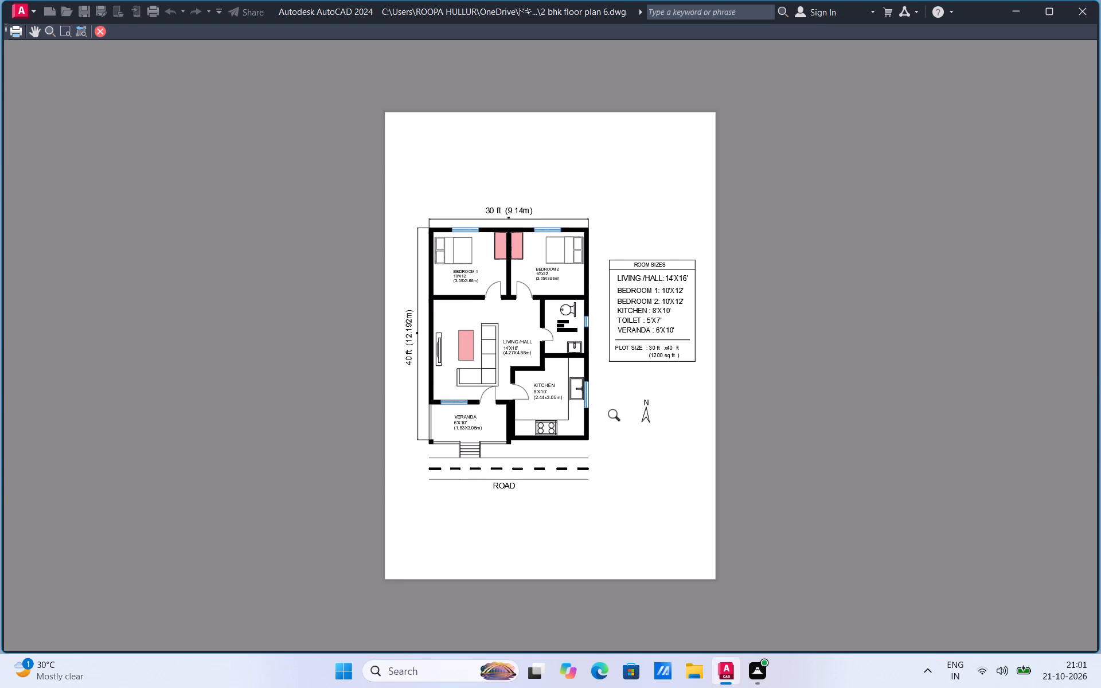
pyautogui.press('Return')
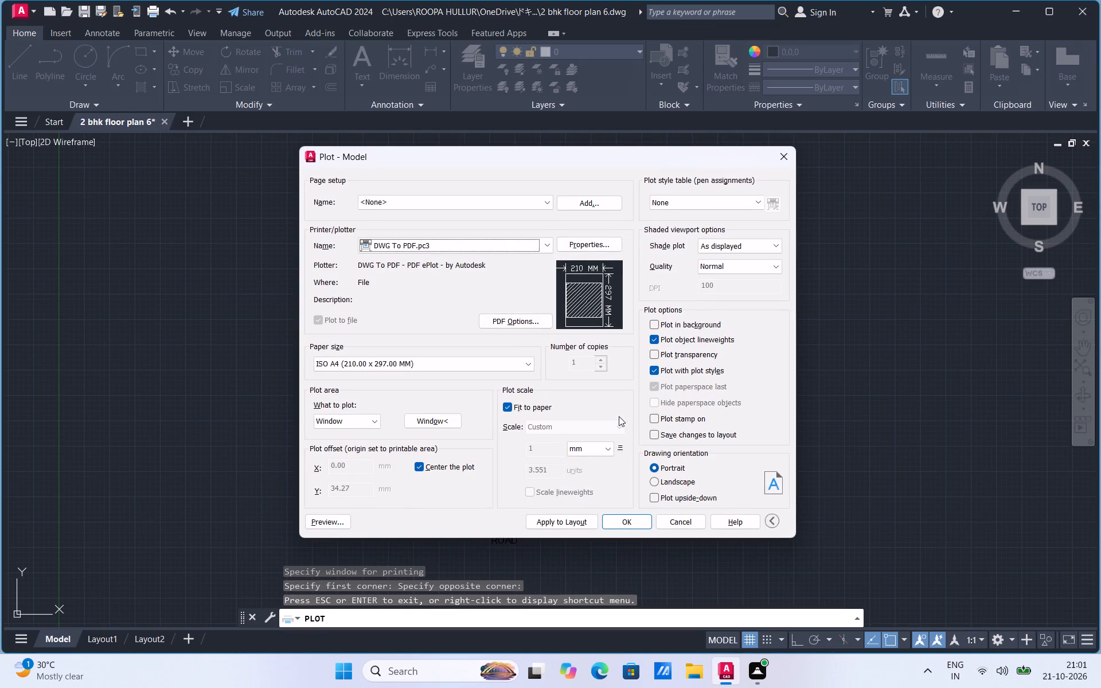
# Plot the plan to Documents as "2 bhk floor plan 6-Model.pdf" and close the browser window showing the PDF.
pyautogui.click(614, 523)
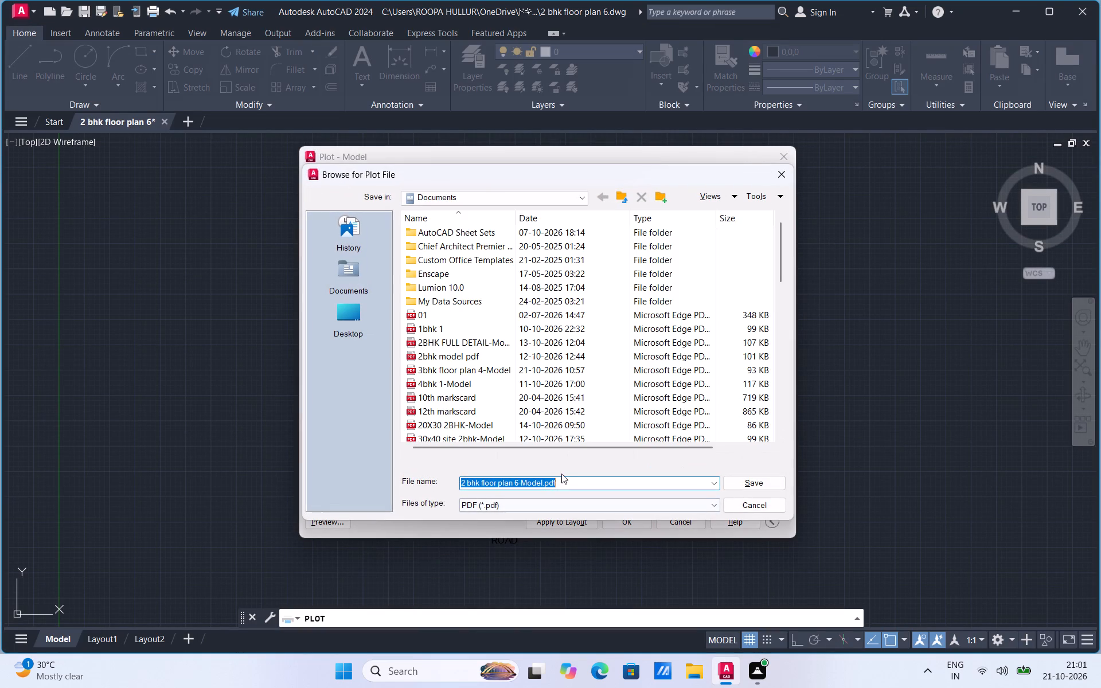
pyautogui.click(760, 483)
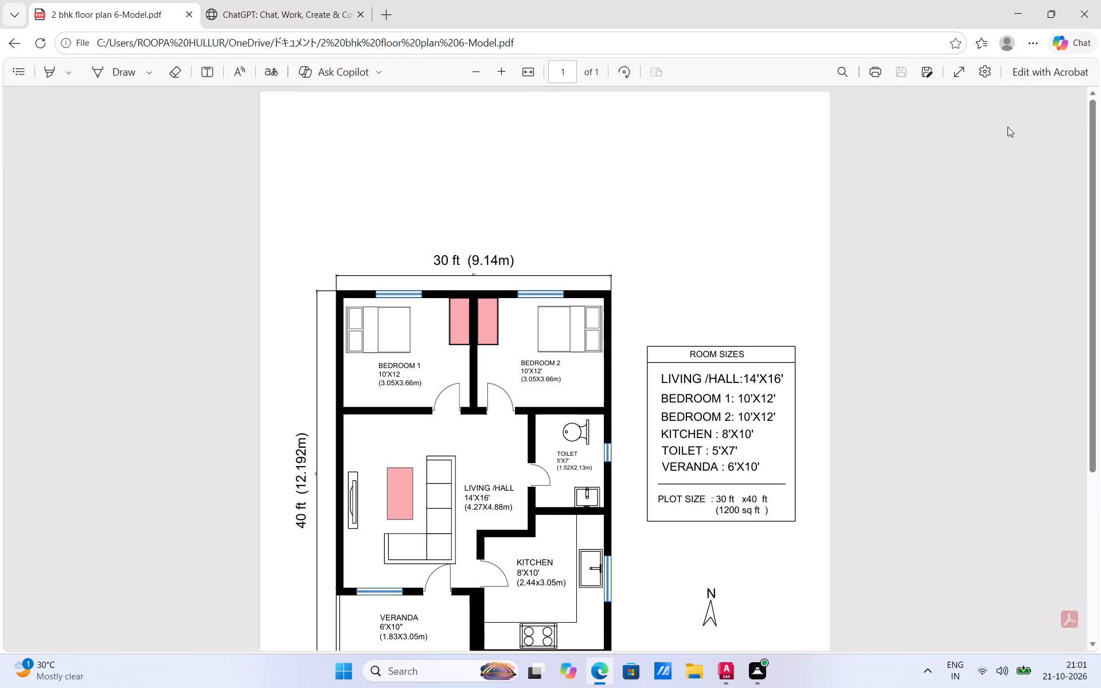
pyautogui.click(1086, 14)
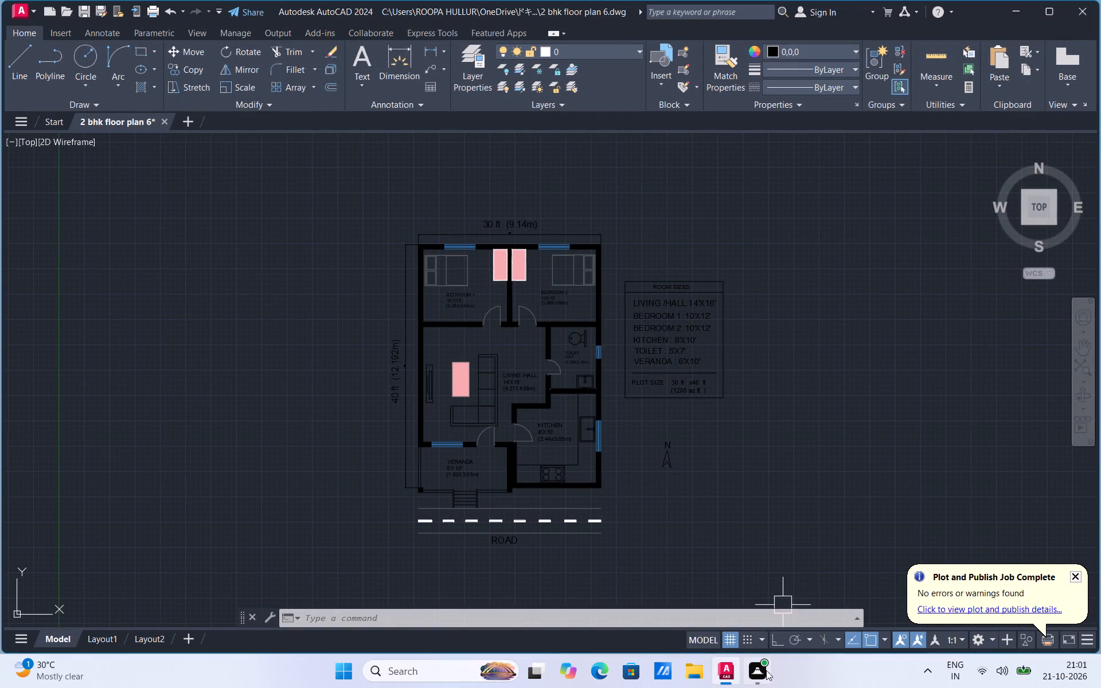